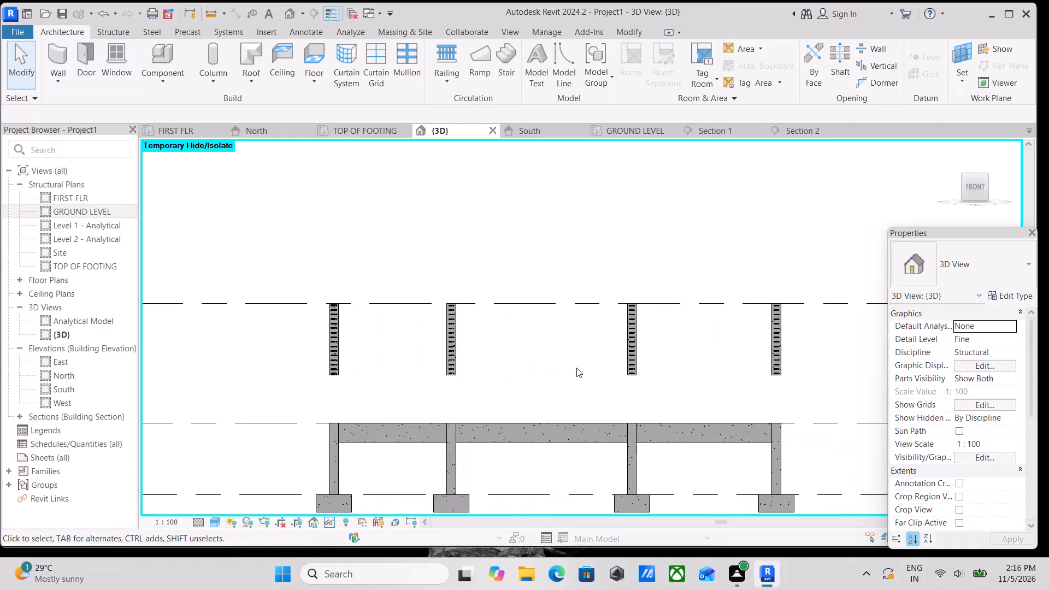
Select all instances of the 13M tie rebar in the upper columns and delete them.
{"action": "scroll", "coordinate": [569, 364], "scroll_direction": "down", "scroll_amount": 2}
{"action": "middle_click_drag", "start_coordinate": [566, 363], "coordinate": [524, 365]}
{"action": "scroll", "coordinate": [486, 372], "scroll_direction": "down", "scroll_amount": 1}
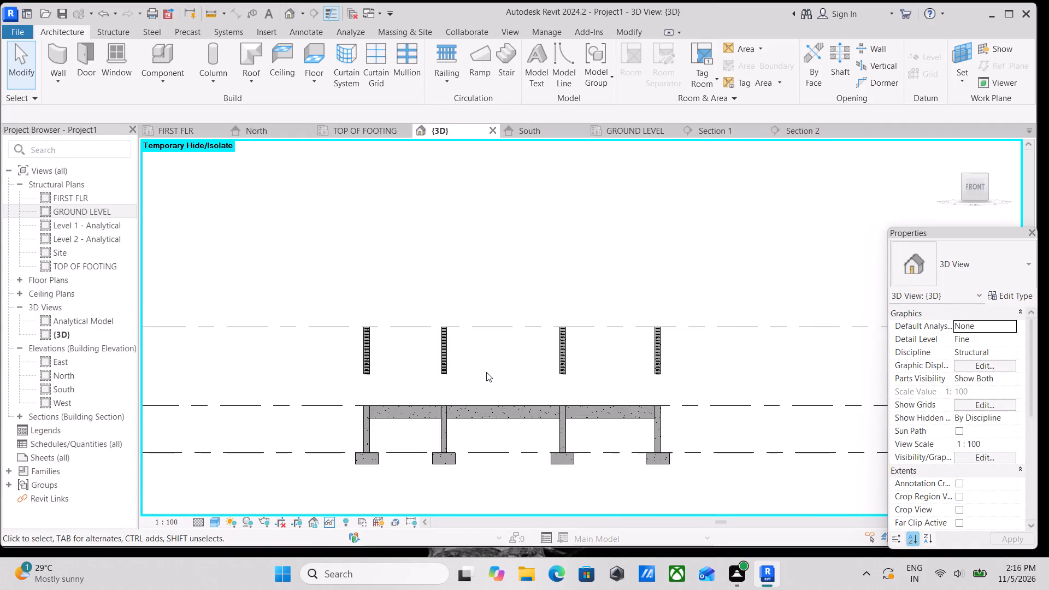
{"action": "scroll", "coordinate": [486, 373], "scroll_direction": "down", "scroll_amount": 3}
{"action": "middle_click_drag", "start_coordinate": [486, 378], "coordinate": [492, 368], "text": "shift"}
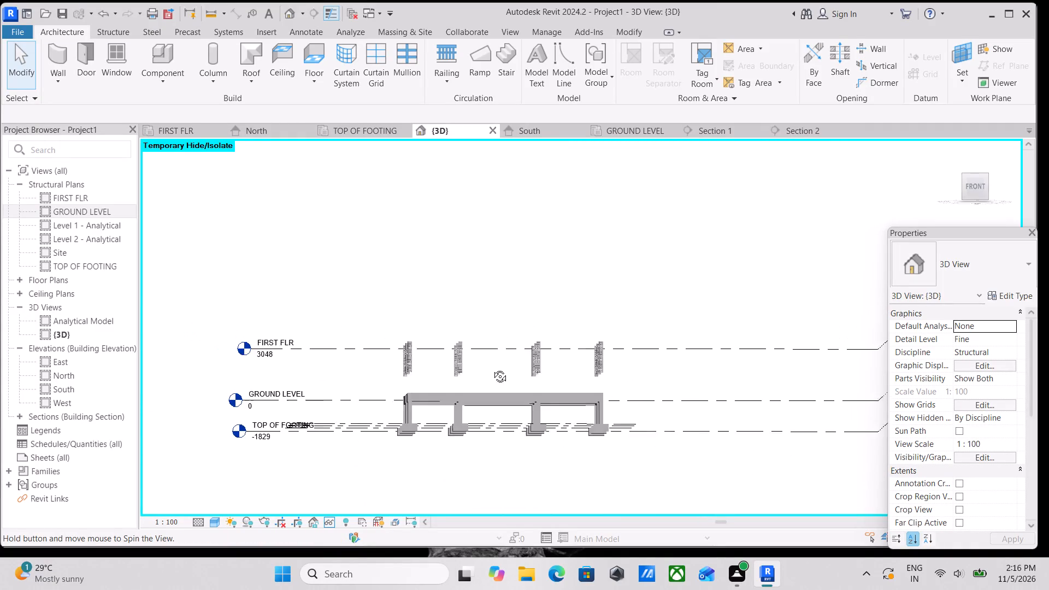
{"action": "middle_click_drag", "start_coordinate": [492, 368], "coordinate": [478, 471], "text": "shift"}
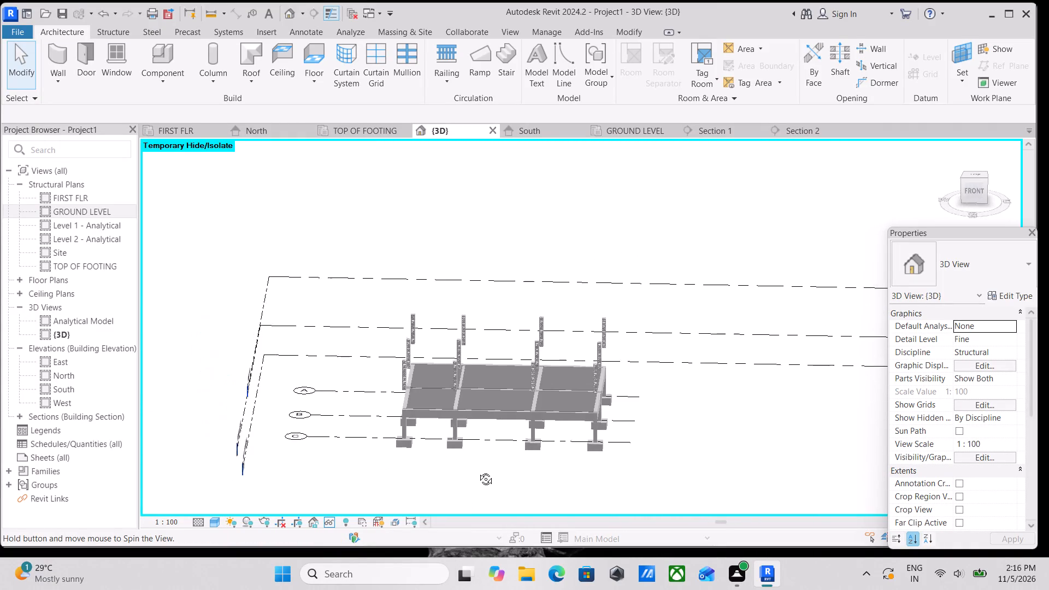
{"action": "middle_click_drag", "start_coordinate": [478, 471], "coordinate": [485, 567], "text": "shift"}
{"action": "left_click", "coordinate": [971, 180]}
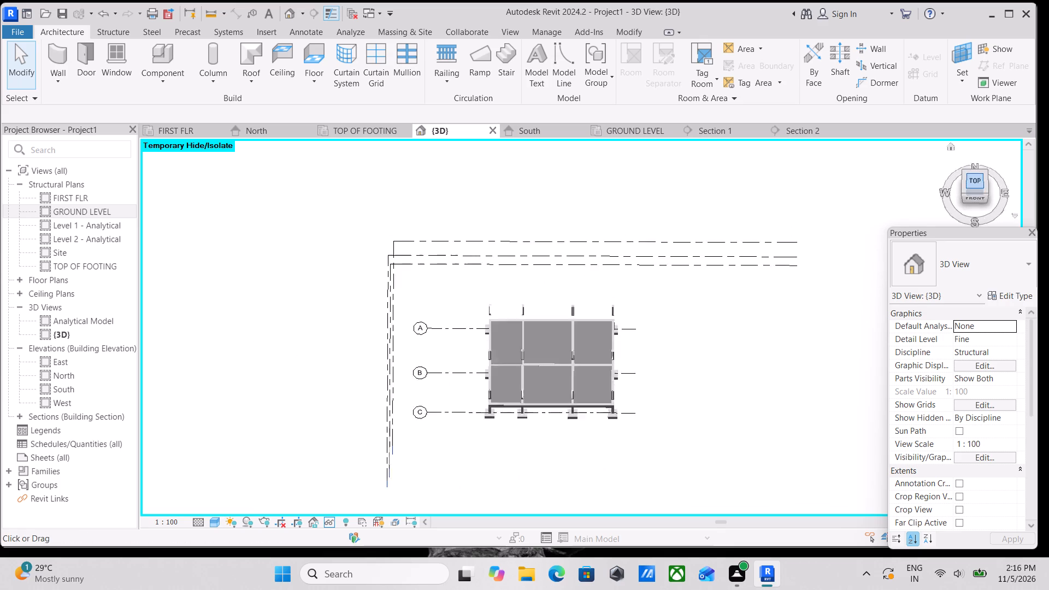
{"action": "scroll", "coordinate": [625, 312], "scroll_direction": "up", "scroll_amount": 14}
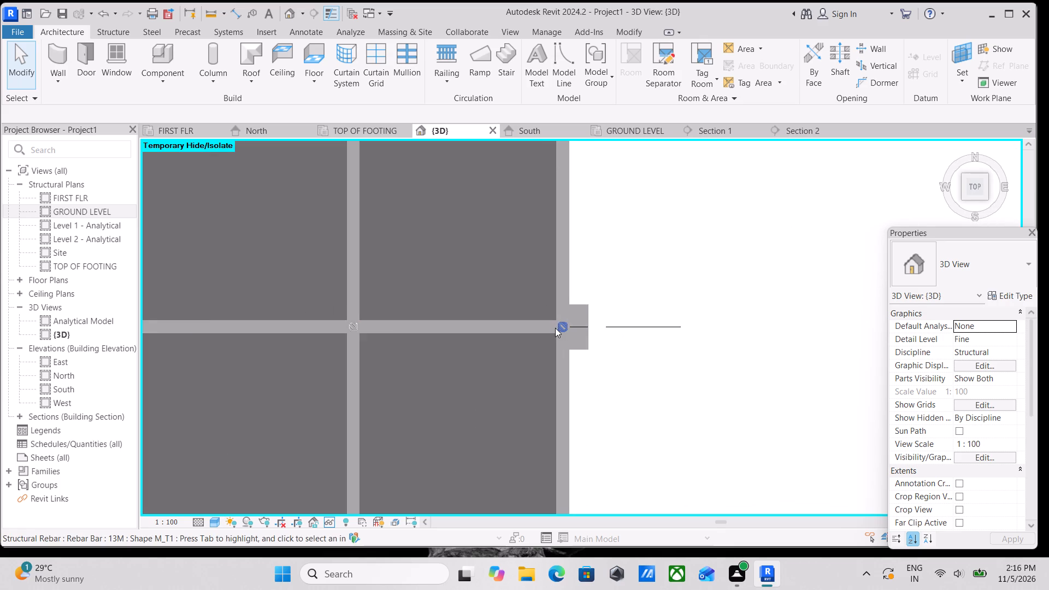
{"action": "scroll", "coordinate": [556, 328], "scroll_direction": "up", "scroll_amount": 11}
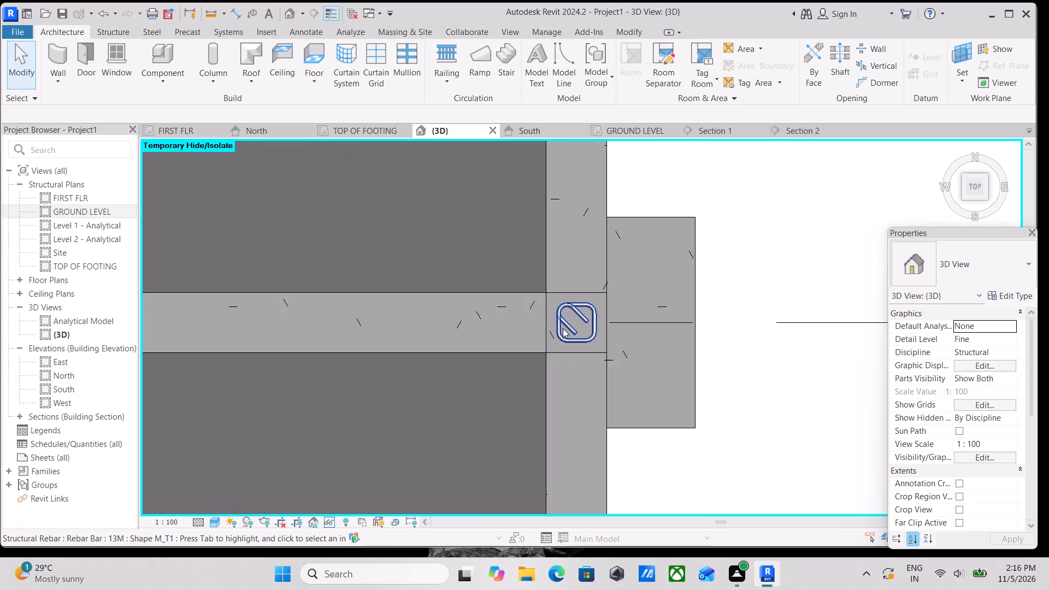
{"action": "left_click", "coordinate": [563, 328]}
{"action": "scroll", "coordinate": [563, 328], "scroll_direction": "down", "scroll_amount": 3}
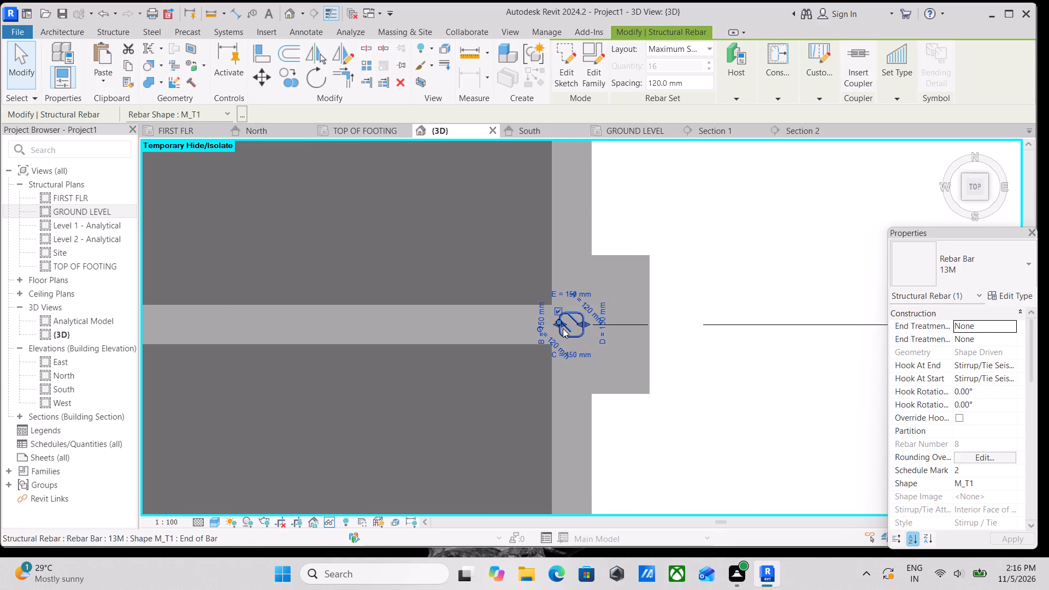
{"action": "type", "text": "SA"}
{"action": "scroll", "coordinate": [563, 328], "scroll_direction": "down", "scroll_amount": 4}
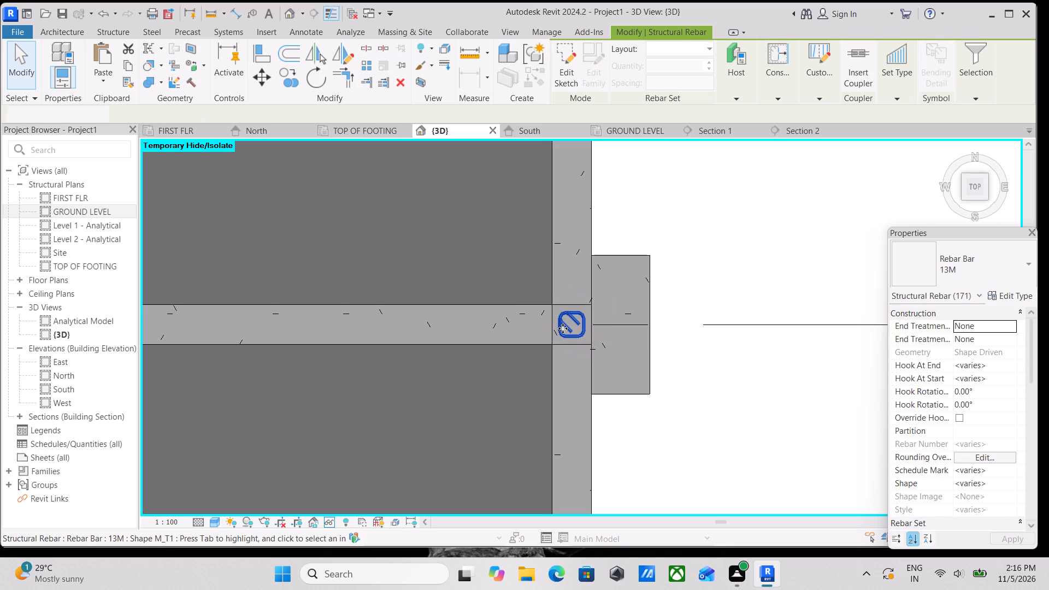
{"action": "scroll", "coordinate": [557, 357], "scroll_direction": "down", "scroll_amount": 4}
{"action": "middle_click_drag", "start_coordinate": [527, 376], "coordinate": [591, 154]}
{"action": "scroll", "coordinate": [562, 212], "scroll_direction": "down", "scroll_amount": 1, "text": "shift"}
{"action": "middle_click_drag", "start_coordinate": [579, 332], "coordinate": [516, 192]}
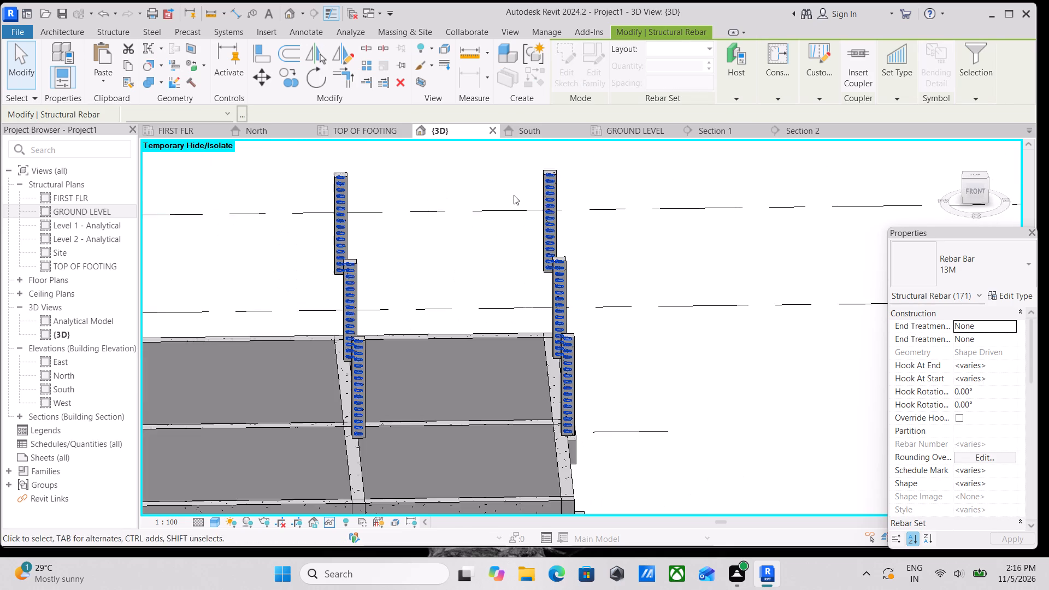
{"action": "scroll", "coordinate": [476, 349], "scroll_direction": "down", "scroll_amount": 2}
{"action": "scroll", "coordinate": [533, 293], "scroll_direction": "down", "scroll_amount": 3}
{"action": "middle_click_drag", "start_coordinate": [533, 293], "coordinate": [624, 163]}
{"action": "scroll", "coordinate": [509, 246], "scroll_direction": "up", "scroll_amount": 2}
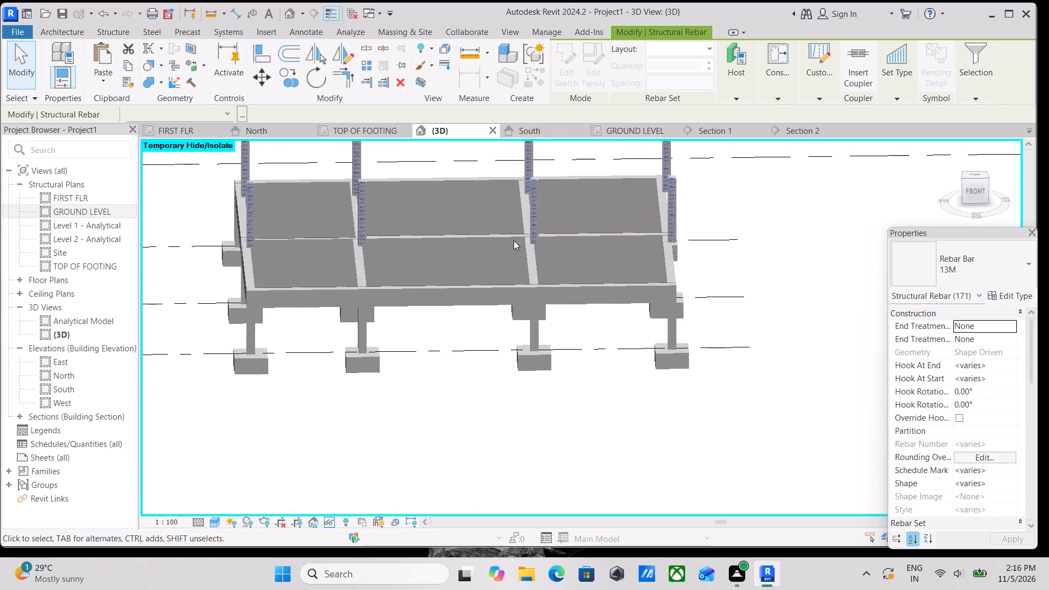
{"action": "middle_click_drag", "start_coordinate": [514, 240], "coordinate": [512, 323]}
{"action": "middle_click_drag", "start_coordinate": [522, 293], "coordinate": [547, 350]}
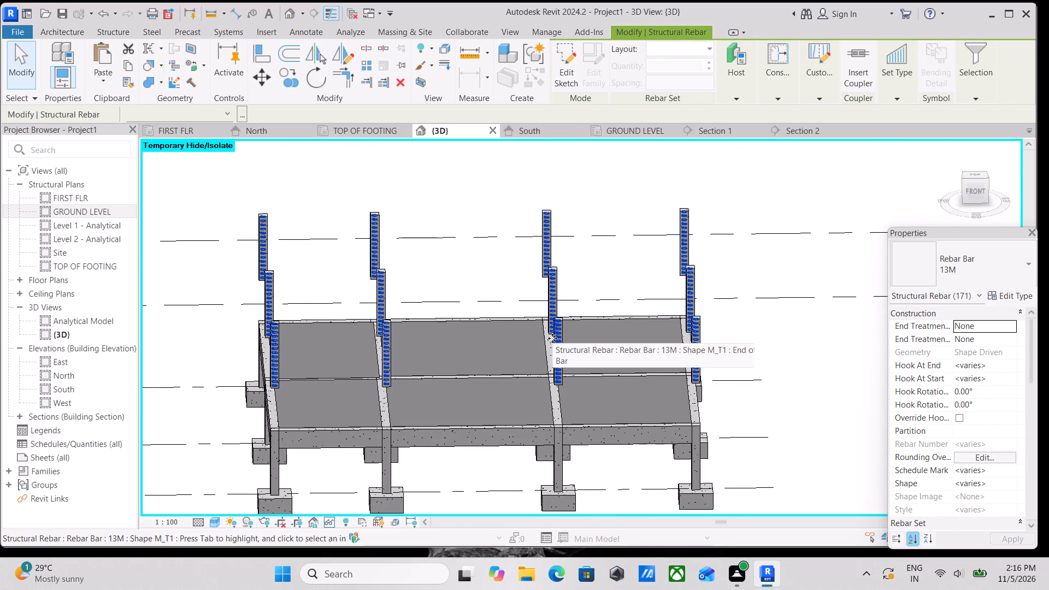
{"action": "right_click", "coordinate": [552, 338]}
{"action": "left_click", "coordinate": [588, 339]}
Set the base offset of all the upper columns between GROUND LEVEL and FIRST FLR to 0.
{"action": "middle_click_drag", "start_coordinate": [588, 343], "coordinate": [603, 381]}
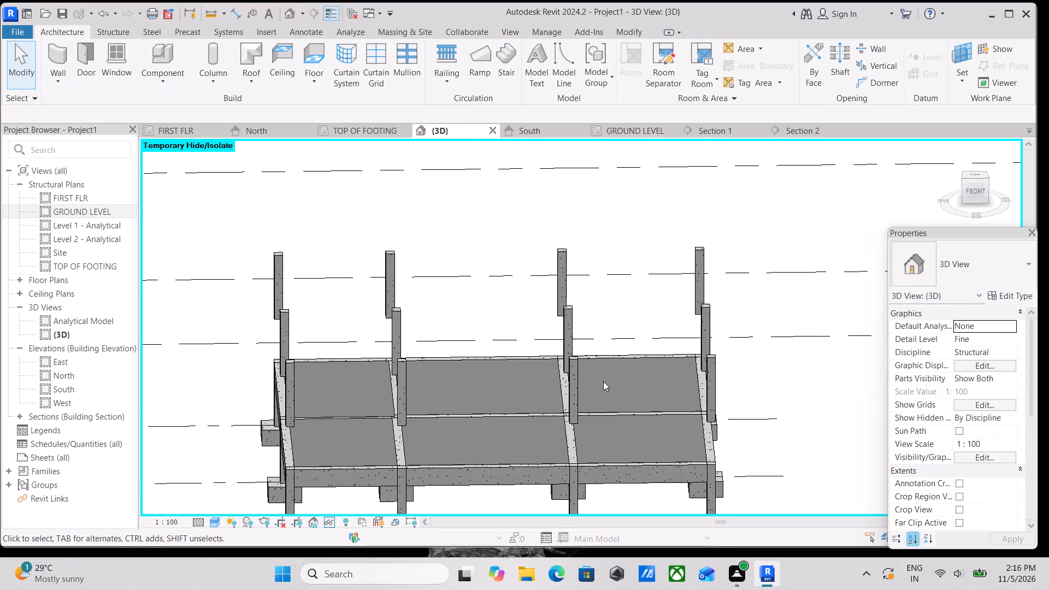
{"action": "scroll", "coordinate": [656, 318], "scroll_direction": "down", "scroll_amount": 4}
{"action": "scroll", "coordinate": [647, 382], "scroll_direction": "down", "scroll_amount": 1}
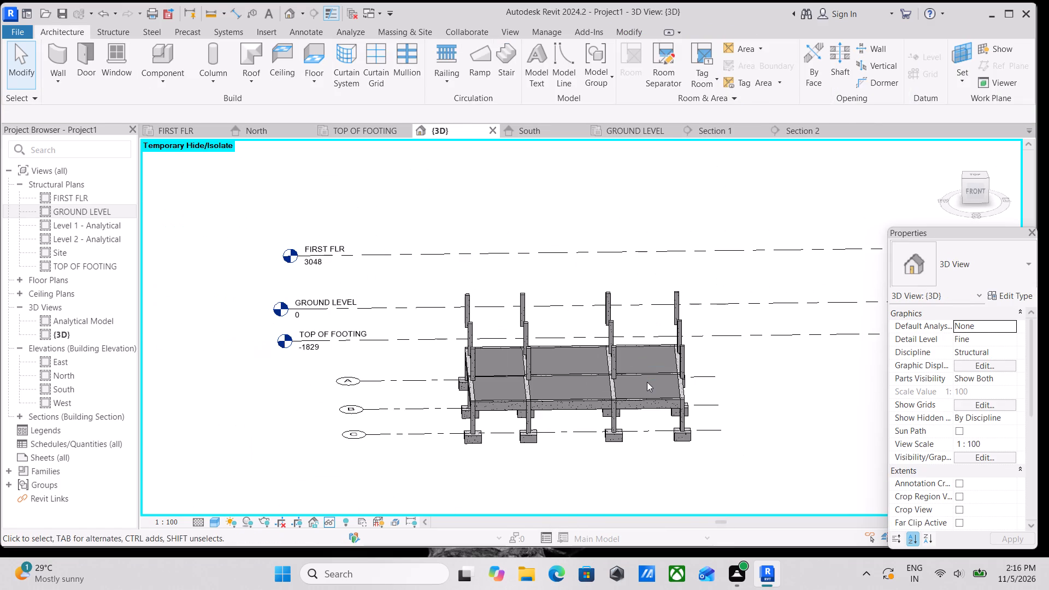
{"action": "left_click", "coordinate": [978, 188]}
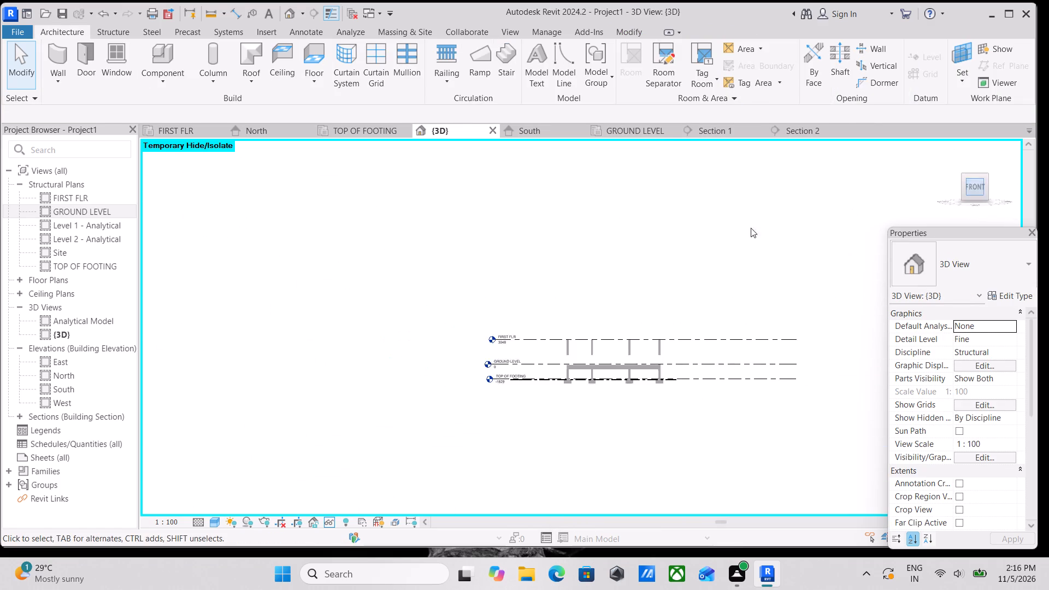
{"action": "scroll", "coordinate": [604, 331], "scroll_direction": "up", "scroll_amount": 5}
{"action": "left_click", "coordinate": [610, 330]}
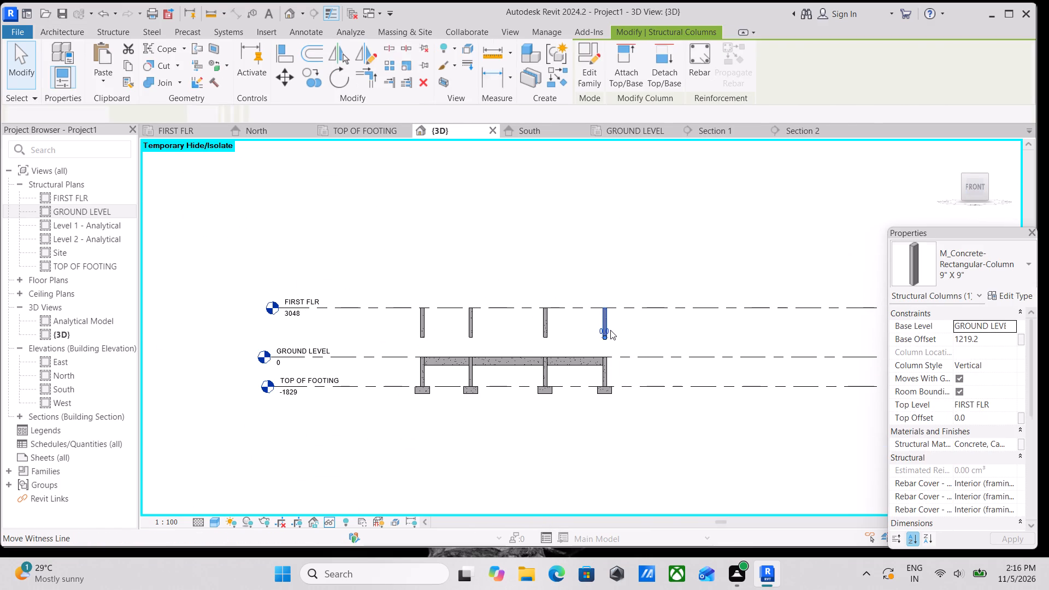
{"action": "key", "text": "Escape"}
{"action": "left_click_drag", "start_coordinate": [632, 339], "coordinate": [581, 332]}
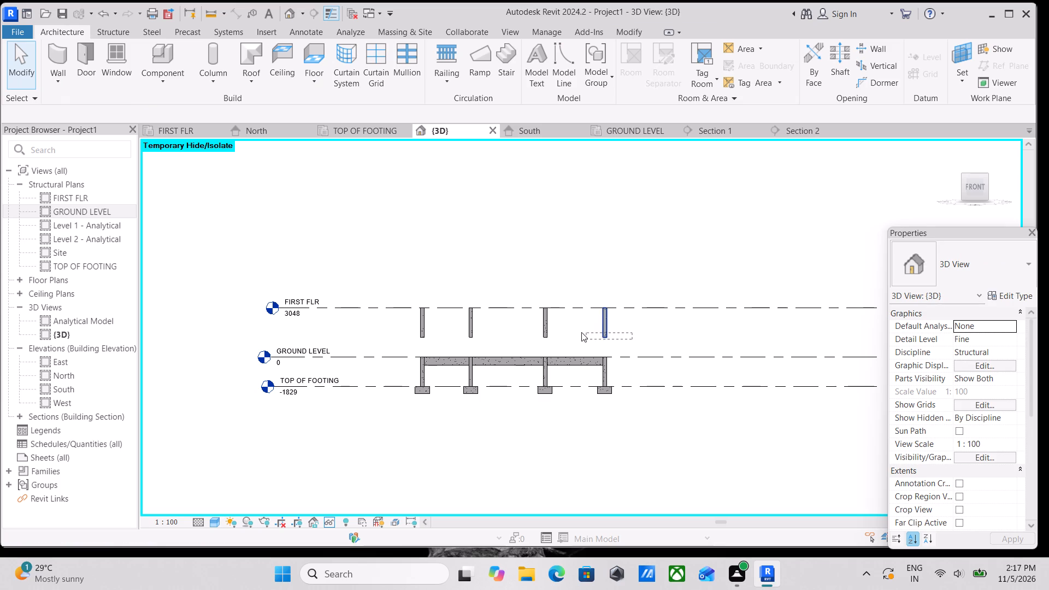
{"action": "left_click_drag", "start_coordinate": [581, 332], "coordinate": [403, 326]}
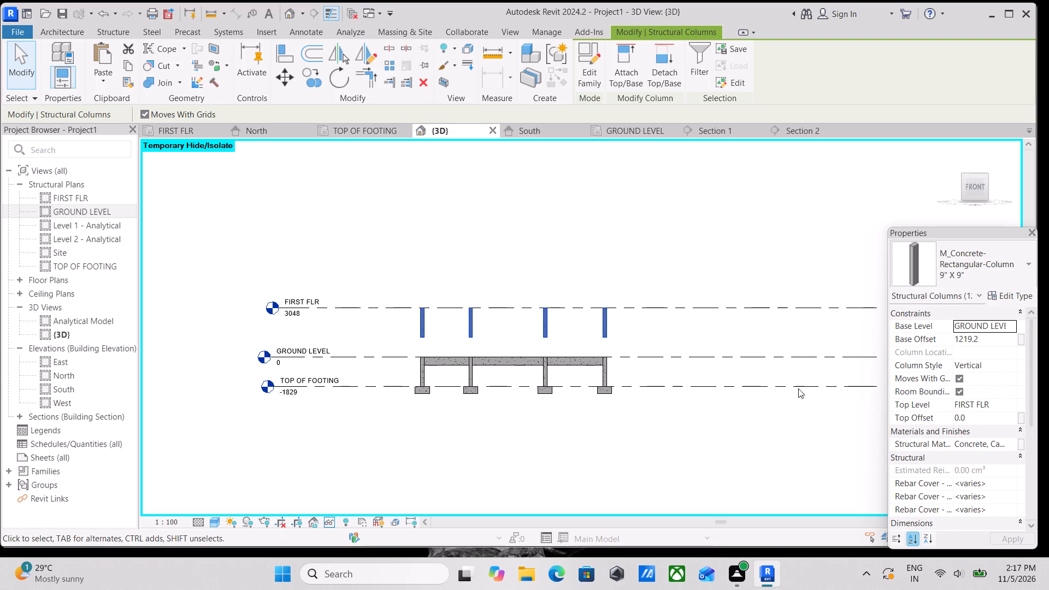
{"action": "left_click", "coordinate": [982, 336]}
{"action": "left_click_drag", "start_coordinate": [991, 336], "coordinate": [914, 344]}
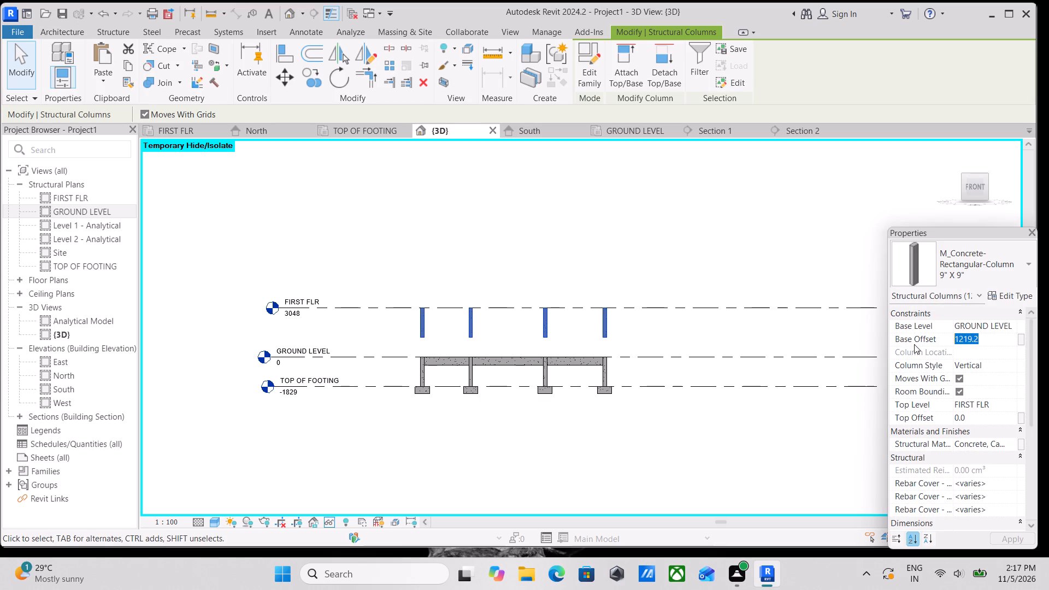
{"action": "key", "text": "0"}
{"action": "key", "text": "Return"}
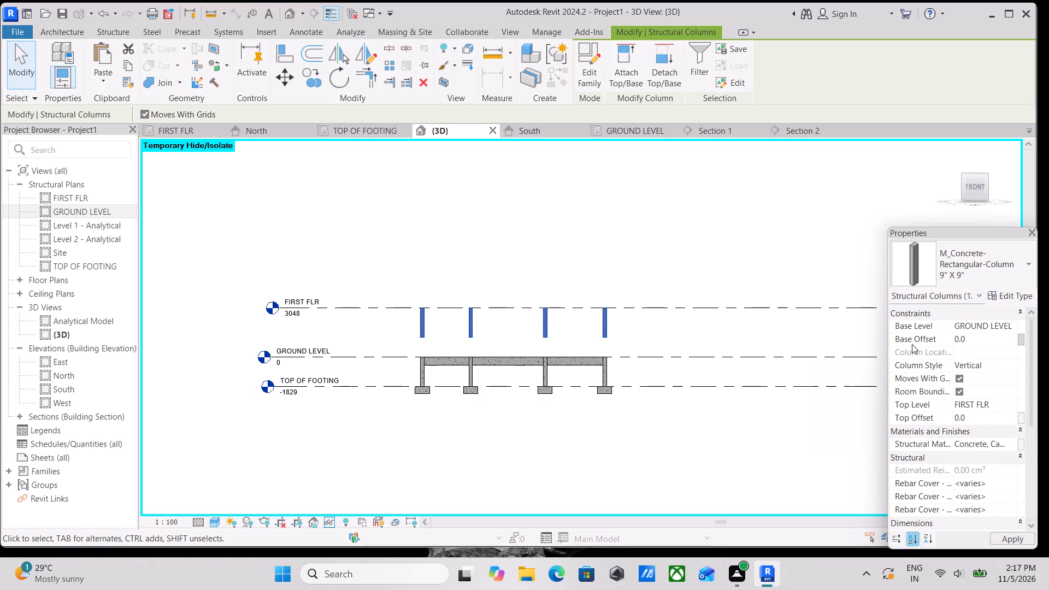
{"action": "key", "text": "Escape"}
Inspect the columns and the slab and beam frame from several angles and in front view.
{"action": "scroll", "coordinate": [699, 348], "scroll_direction": "down", "scroll_amount": 1}
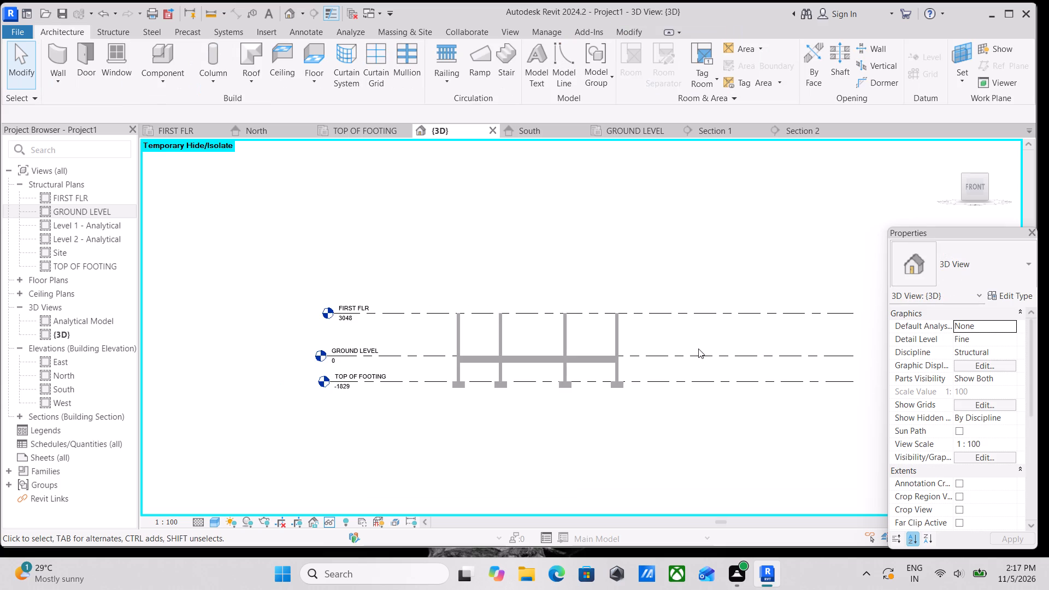
{"action": "middle_click_drag", "start_coordinate": [684, 353], "coordinate": [527, 442], "text": "shift"}
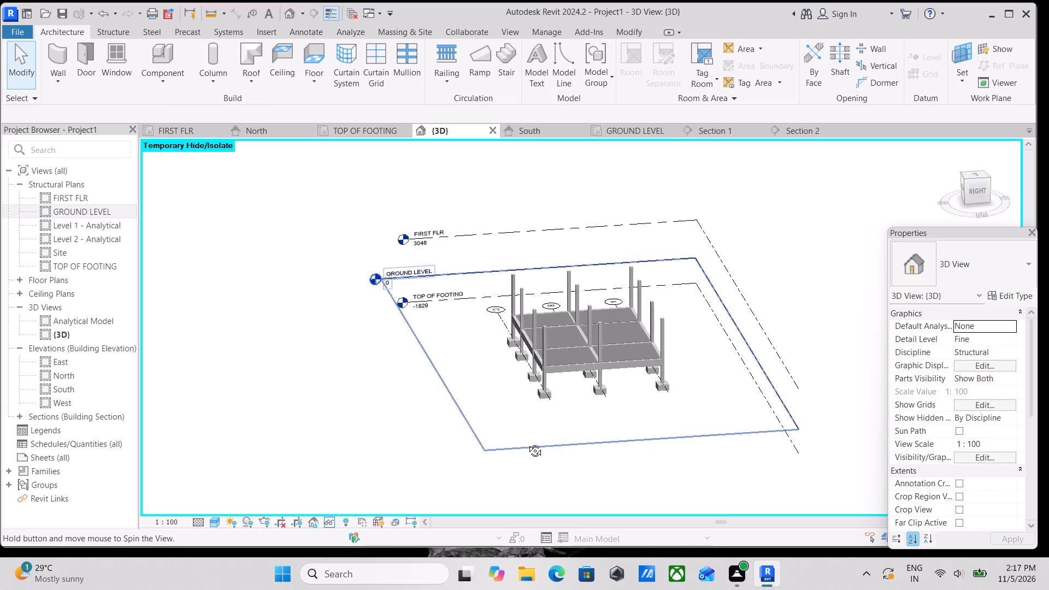
{"action": "middle_click_drag", "start_coordinate": [527, 442], "coordinate": [689, 399], "text": "shift"}
{"action": "scroll", "coordinate": [516, 359], "scroll_direction": "up", "scroll_amount": 1}
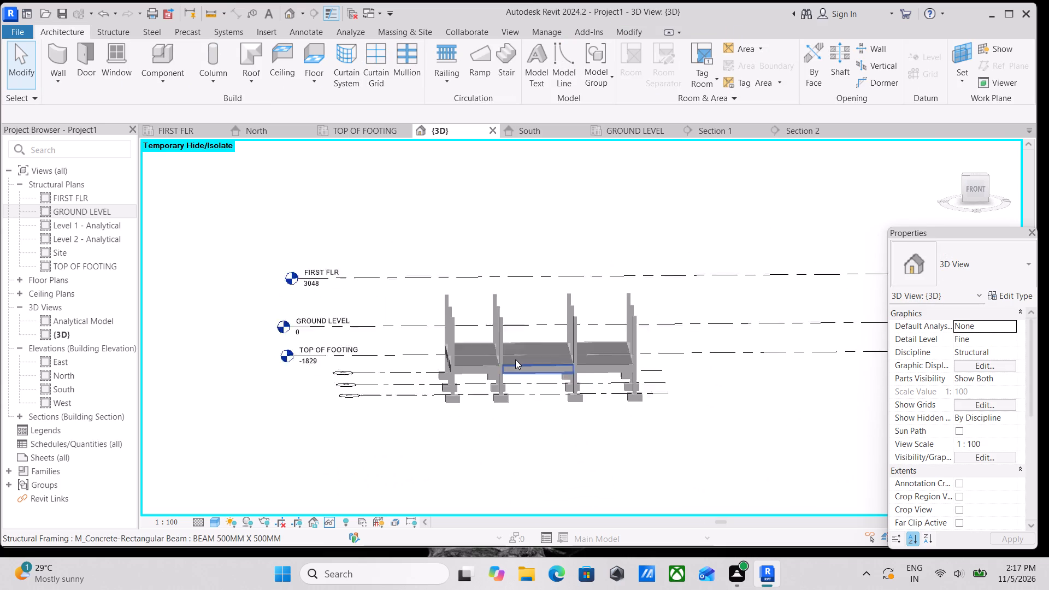
{"action": "scroll", "coordinate": [515, 359], "scroll_direction": "up", "scroll_amount": 4}
{"action": "middle_click_drag", "start_coordinate": [569, 354], "coordinate": [562, 315]}
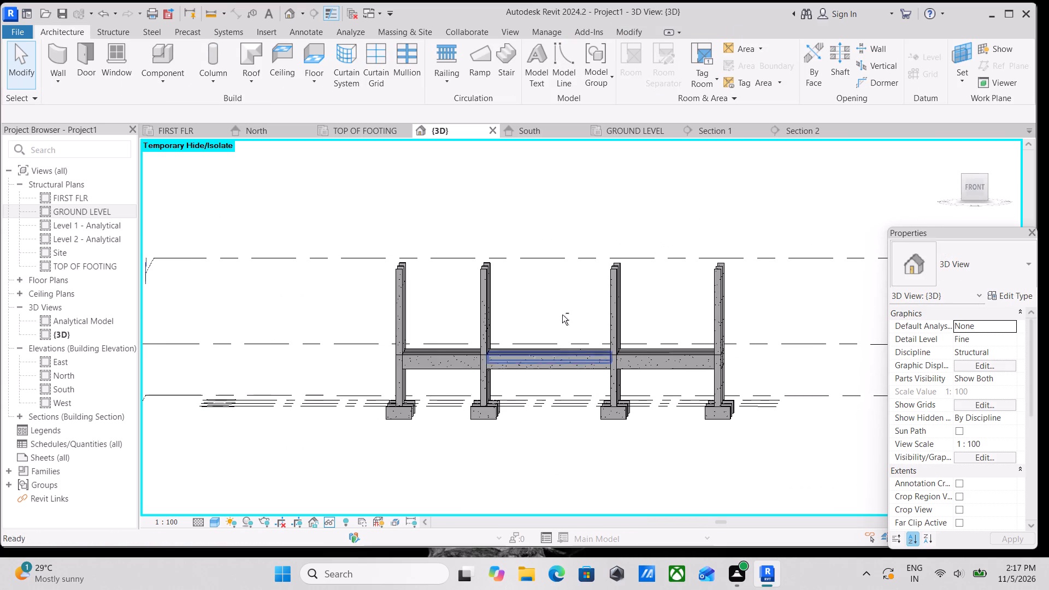
{"action": "left_click", "coordinate": [978, 185]}
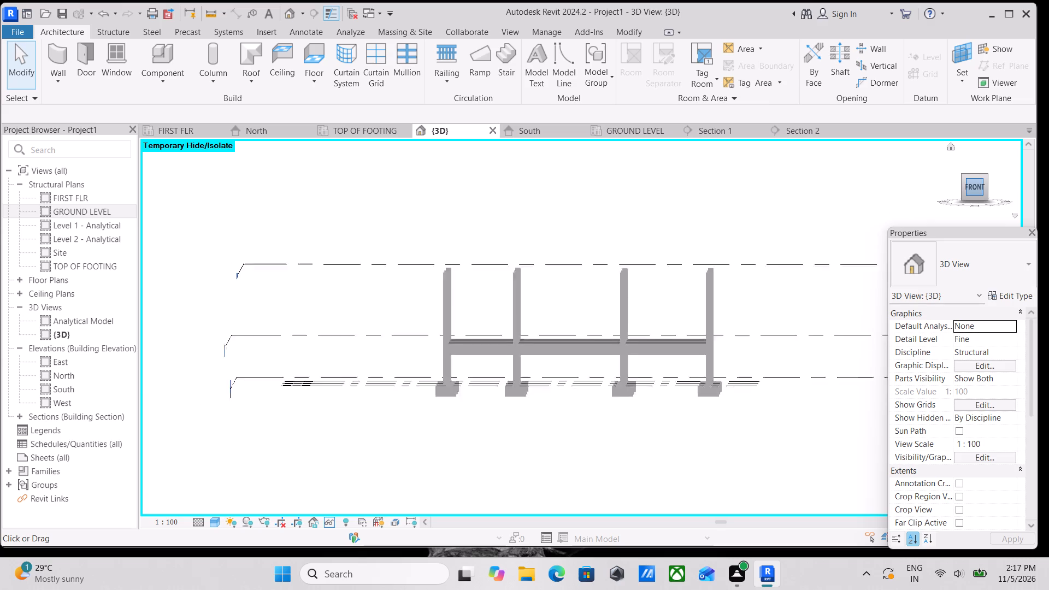
Select all GROUND LEVEL slabs and beams in the front view, keeping both Floors and Structural Framing (Girder) in the selection filter.
{"action": "scroll", "coordinate": [671, 263], "scroll_direction": "up", "scroll_amount": 4}
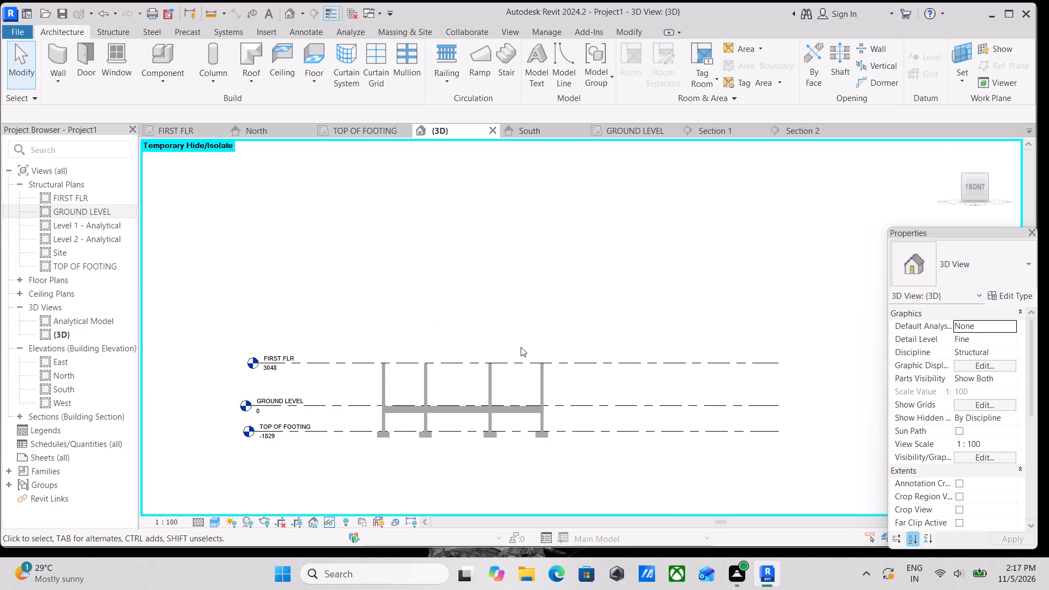
{"action": "scroll", "coordinate": [521, 347], "scroll_direction": "up", "scroll_amount": 3}
{"action": "scroll", "coordinate": [498, 355], "scroll_direction": "down", "scroll_amount": 2}
{"action": "middle_click_drag", "start_coordinate": [498, 355], "coordinate": [615, 355]}
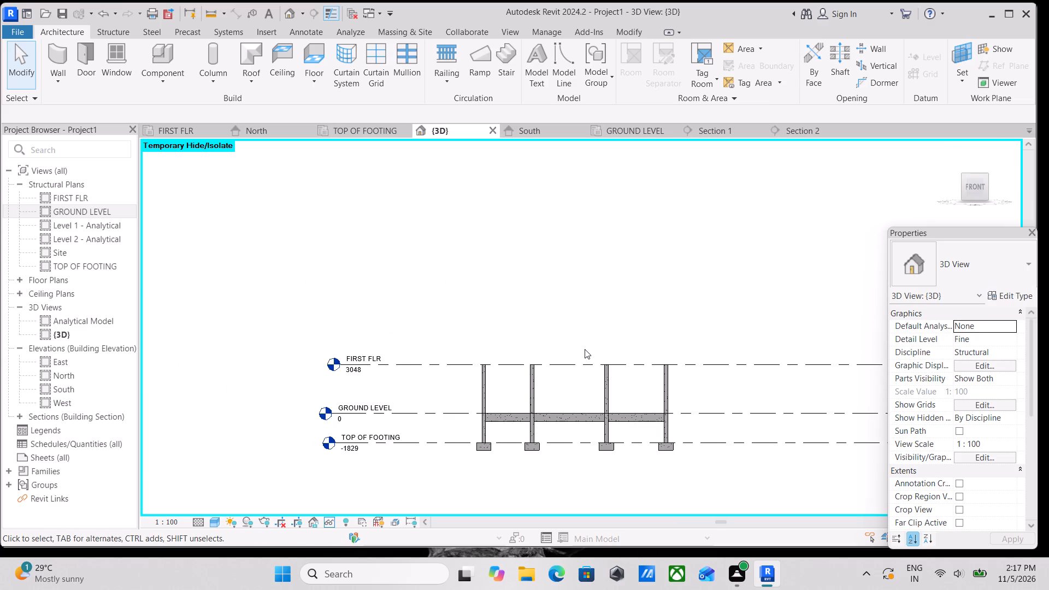
{"action": "scroll", "coordinate": [540, 364], "scroll_direction": "up", "scroll_amount": 2}
{"action": "middle_click_drag", "start_coordinate": [566, 359], "coordinate": [589, 339]}
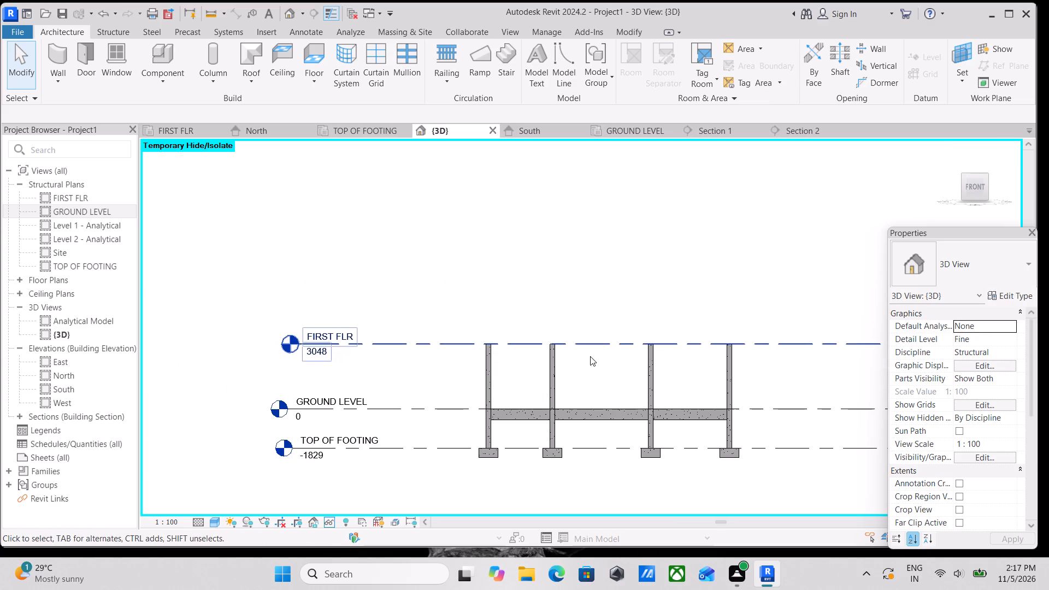
{"action": "scroll", "coordinate": [485, 396], "scroll_direction": "up", "scroll_amount": 3}
{"action": "left_click_drag", "start_coordinate": [451, 393], "coordinate": [493, 435]}
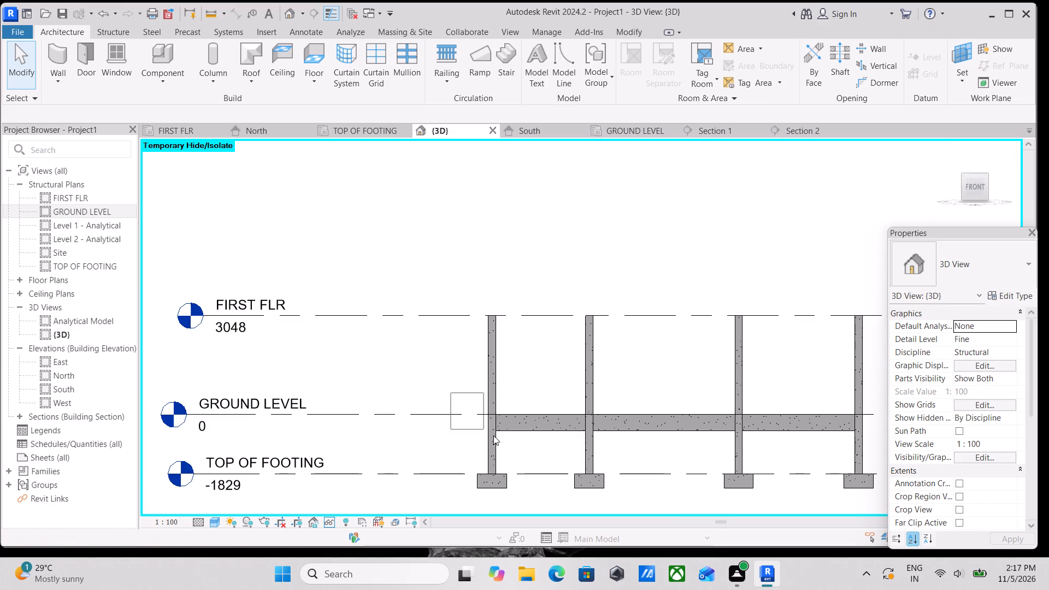
{"action": "left_click_drag", "start_coordinate": [493, 435], "coordinate": [896, 441]}
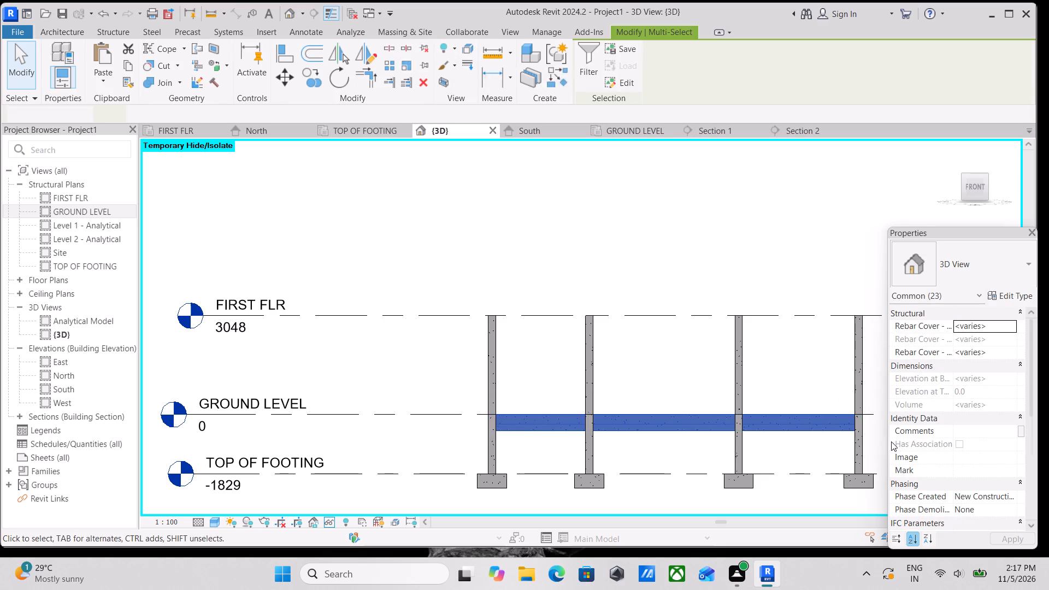
{"action": "scroll", "coordinate": [809, 386], "scroll_direction": "down", "scroll_amount": 2}
{"action": "middle_click_drag", "start_coordinate": [809, 386], "coordinate": [752, 383]}
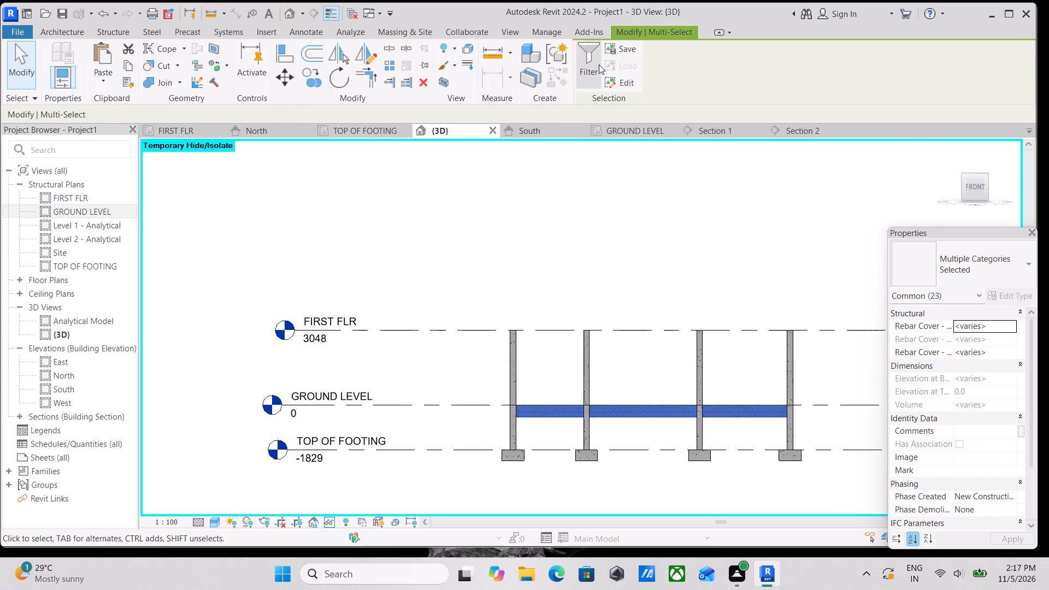
{"action": "left_click", "coordinate": [599, 64]}
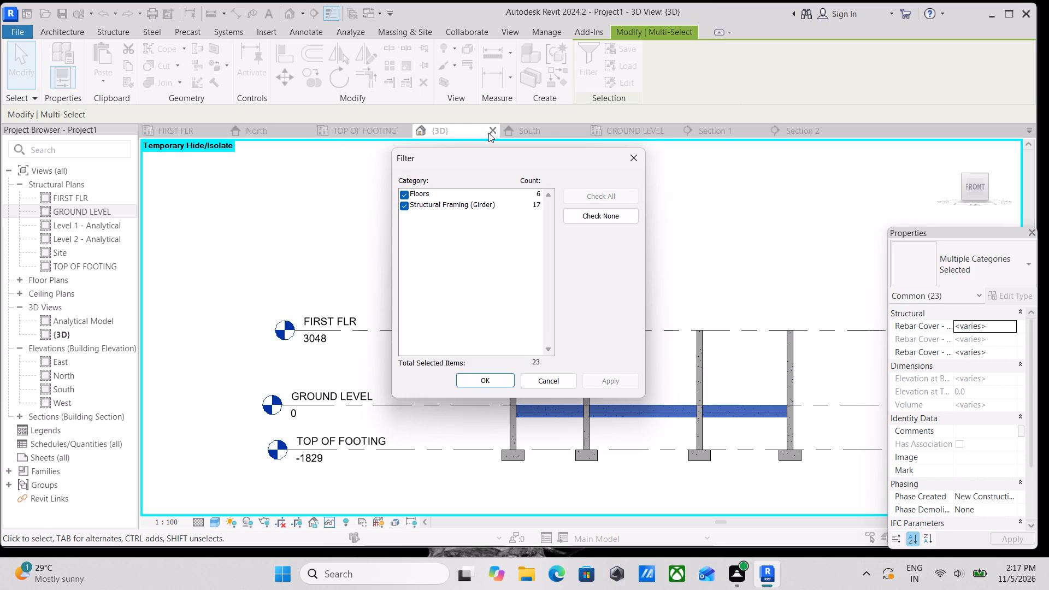
{"action": "scroll", "coordinate": [427, 214], "scroll_direction": "up", "scroll_amount": 3}
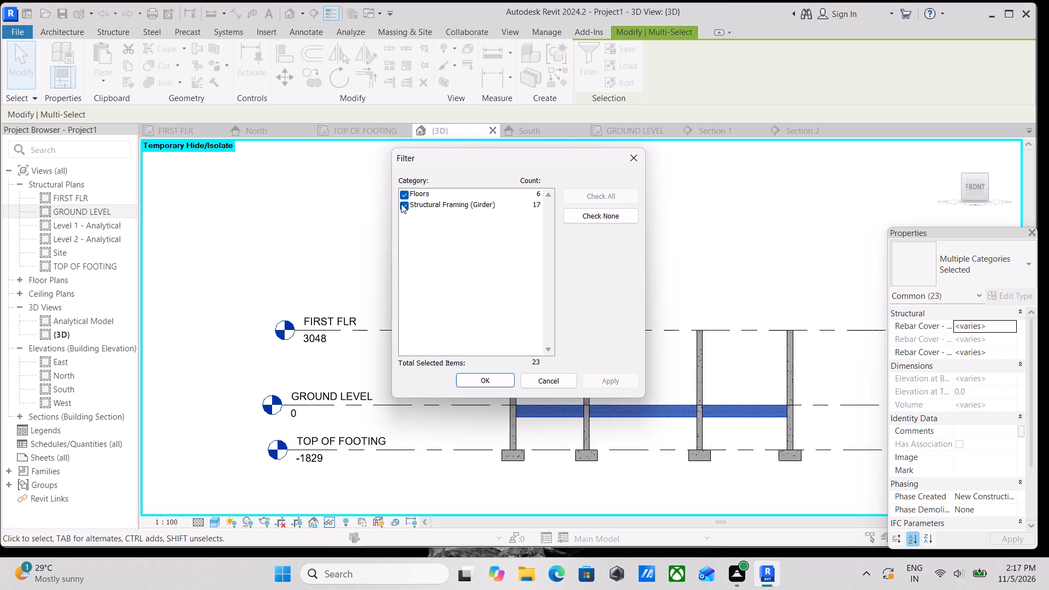
{"action": "left_click", "coordinate": [402, 202]}
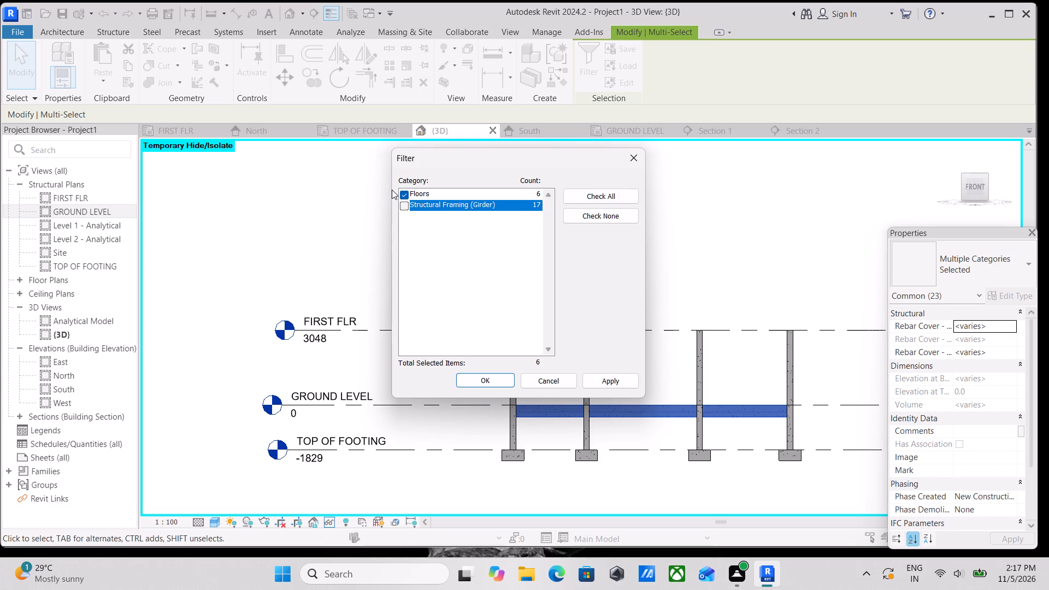
{"action": "left_click", "coordinate": [403, 194]}
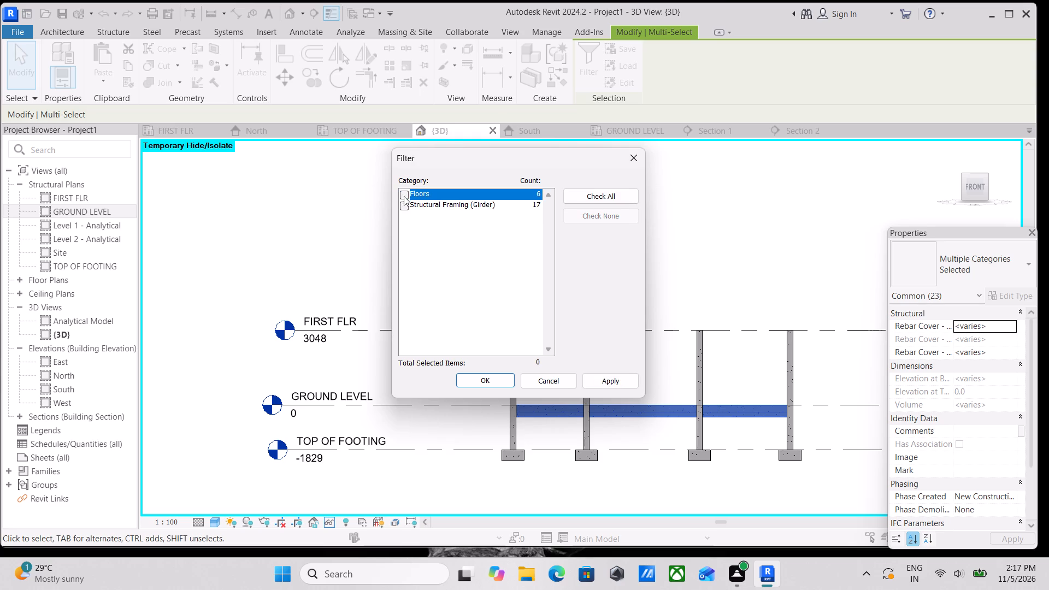
{"action": "left_click", "coordinate": [404, 205]}
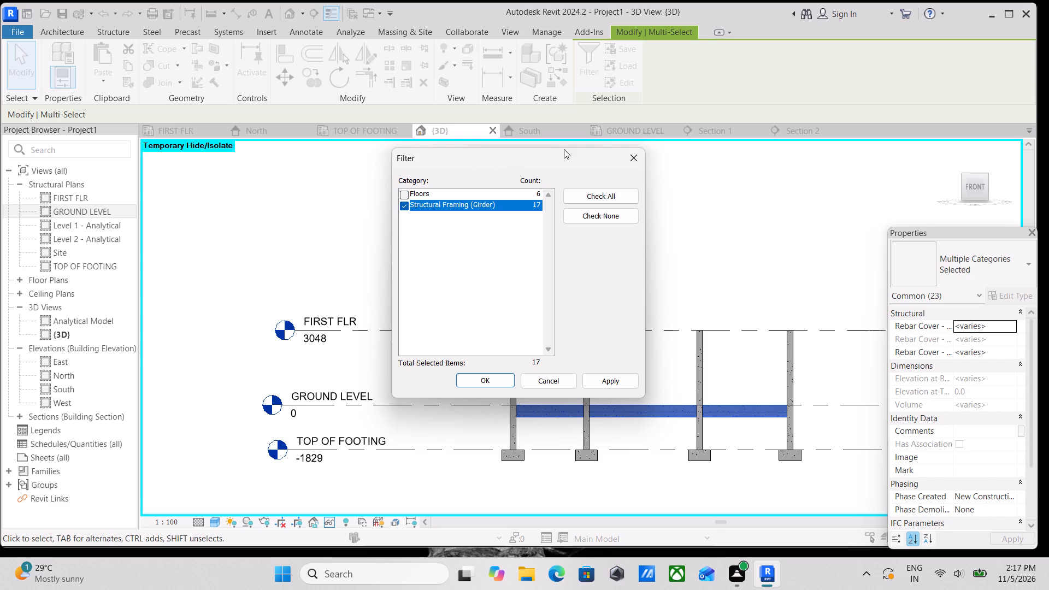
{"action": "left_click", "coordinate": [403, 192]}
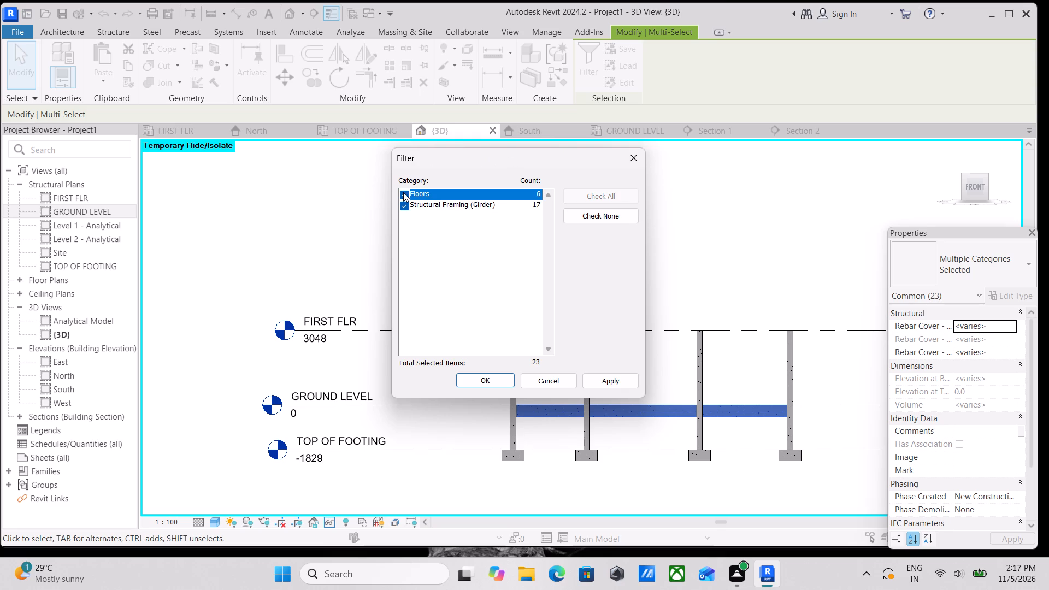
{"action": "left_click", "coordinate": [611, 379]}
{"action": "left_click", "coordinate": [501, 371]}
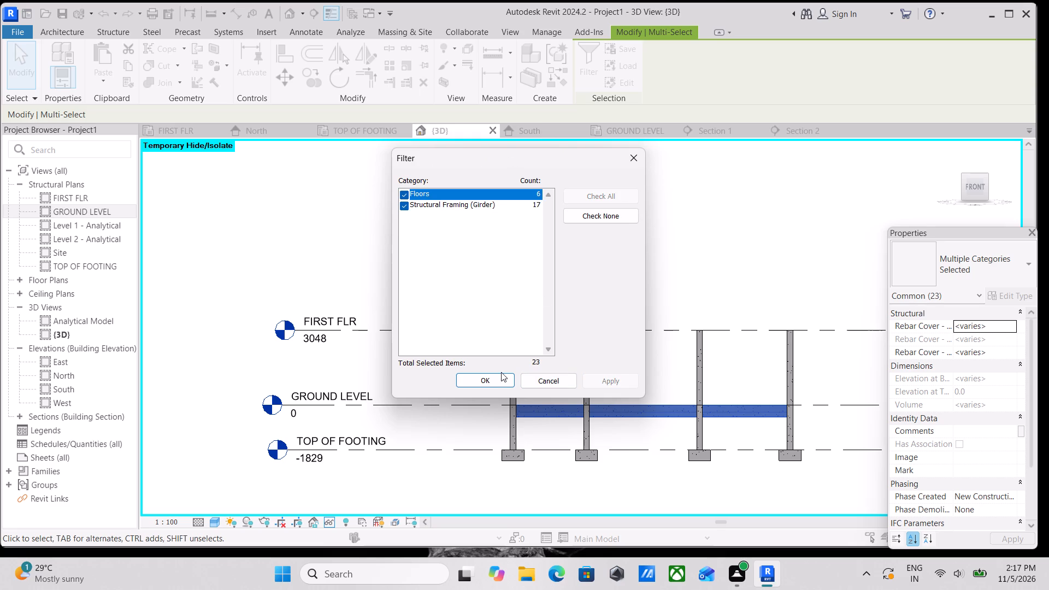
{"action": "left_click", "coordinate": [492, 378]}
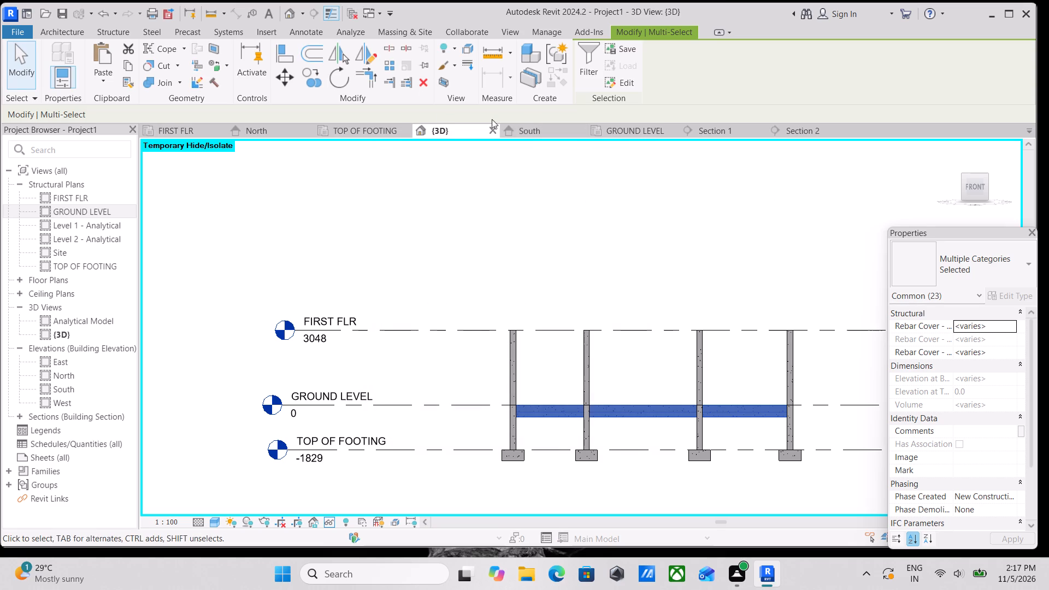
Copy the selected floors and girders and paste them aligned to the FIRST FLR level.
{"action": "left_click", "coordinate": [131, 68]}
{"action": "left_click", "coordinate": [109, 77]}
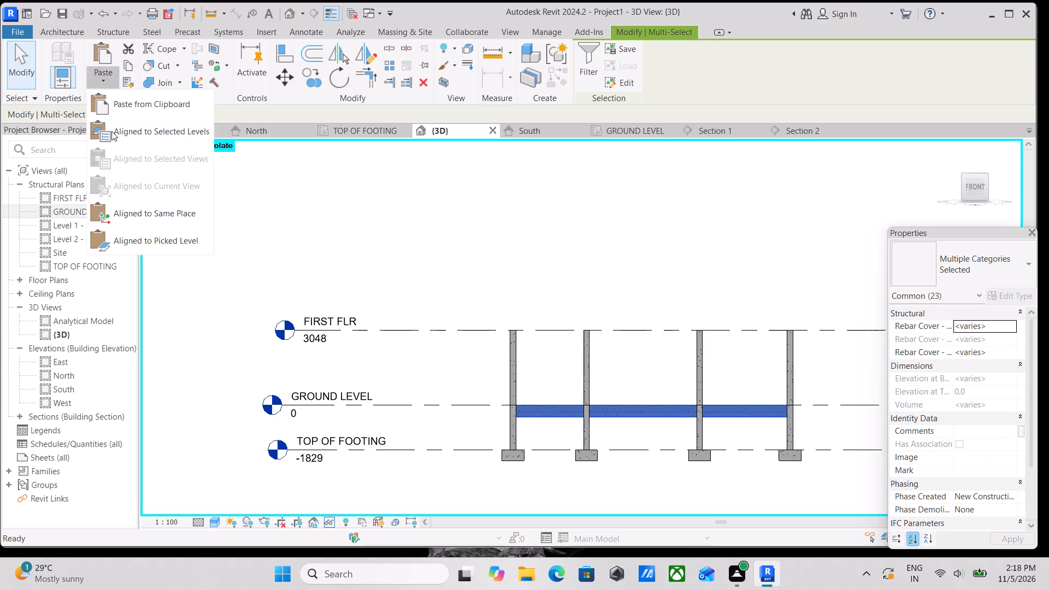
{"action": "left_click", "coordinate": [111, 131]}
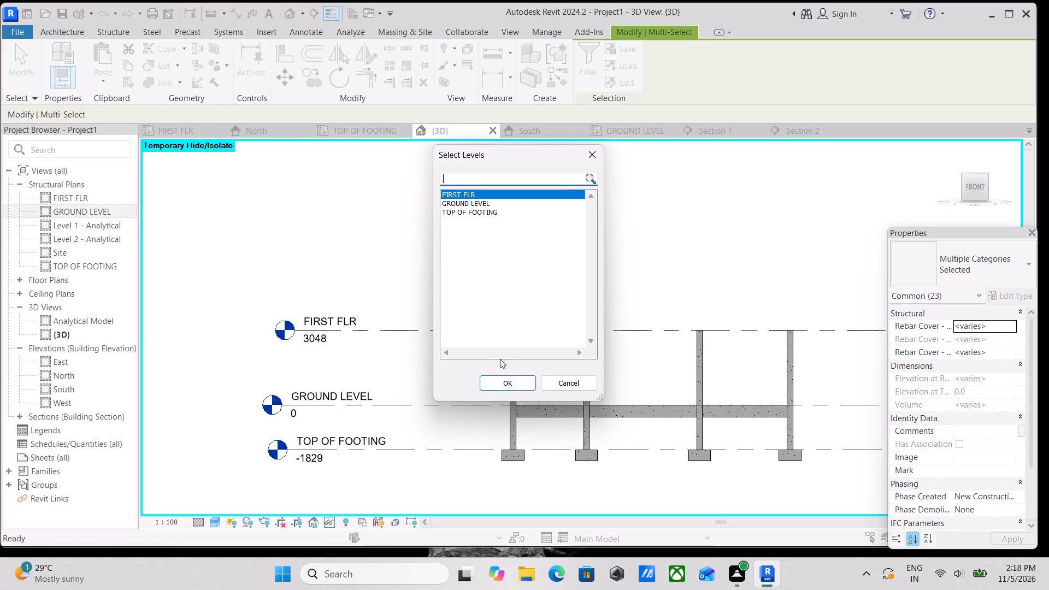
{"action": "left_click", "coordinate": [508, 385]}
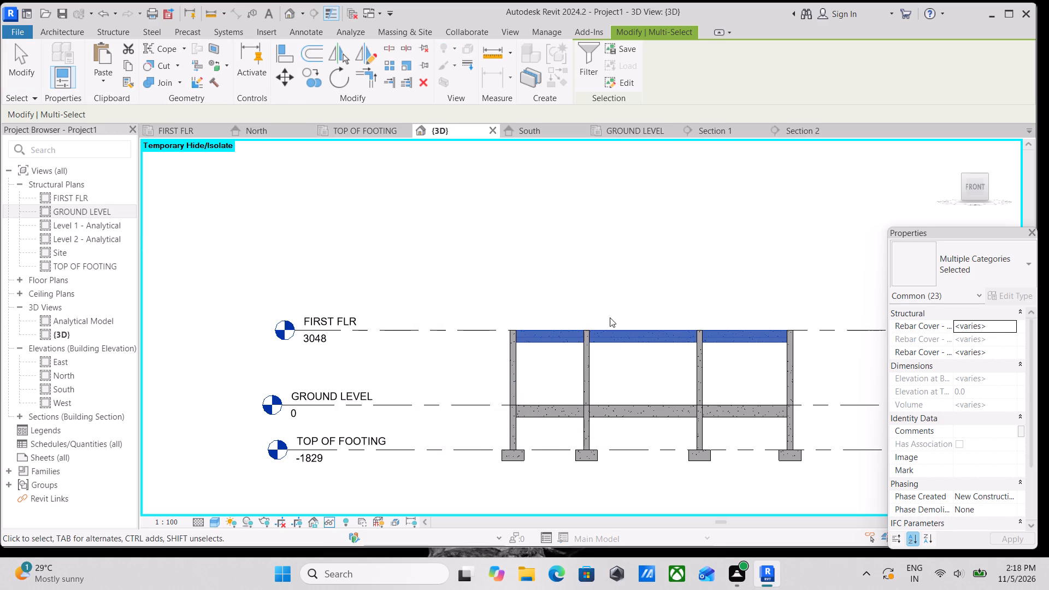
Clear the selection and examine the pasted first-floor slabs and beams in front view and from several 3D angles.
{"action": "scroll", "coordinate": [729, 382], "scroll_direction": "down", "scroll_amount": 2}
{"action": "middle_click_drag", "start_coordinate": [729, 382], "coordinate": [576, 374]}
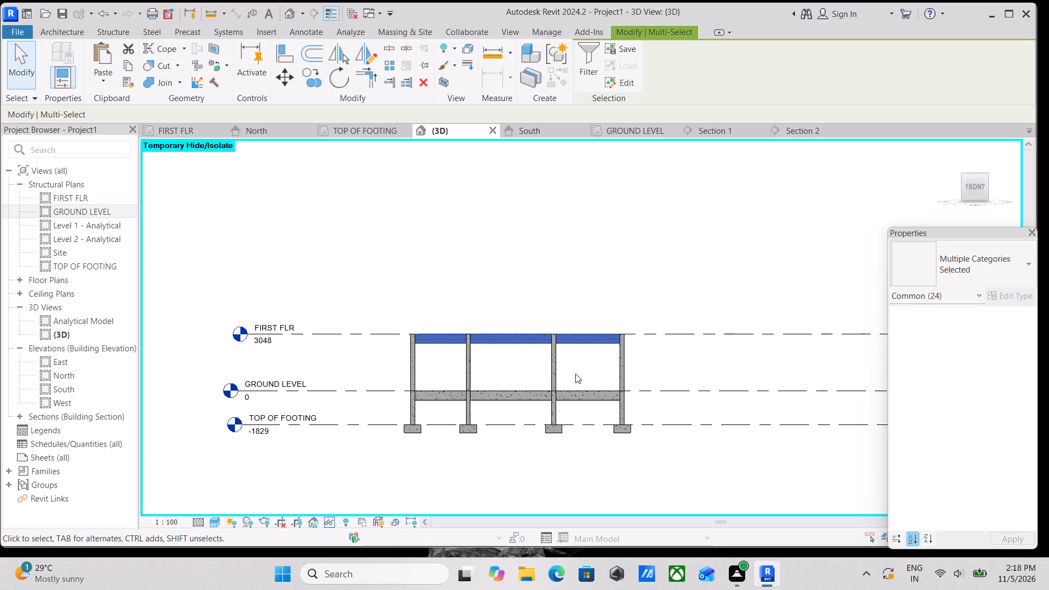
{"action": "scroll", "coordinate": [592, 355], "scroll_direction": "up", "scroll_amount": 7}
{"action": "scroll", "coordinate": [592, 358], "scroll_direction": "down", "scroll_amount": 3}
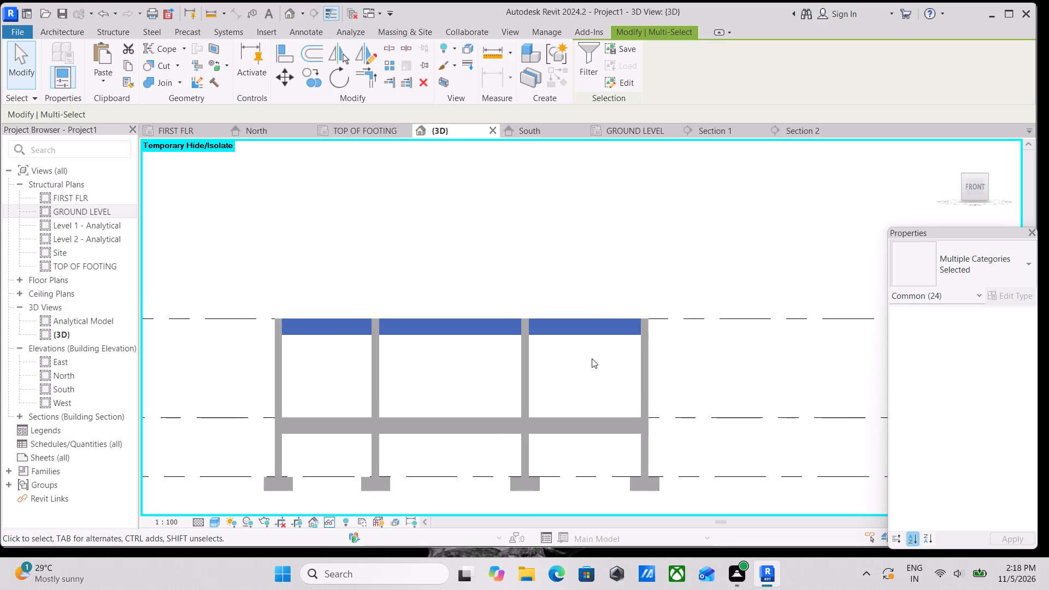
{"action": "middle_click", "coordinate": [592, 358]}
{"action": "scroll", "coordinate": [599, 360], "scroll_direction": "down", "scroll_amount": 1}
{"action": "middle_click_drag", "start_coordinate": [599, 360], "coordinate": [684, 350]}
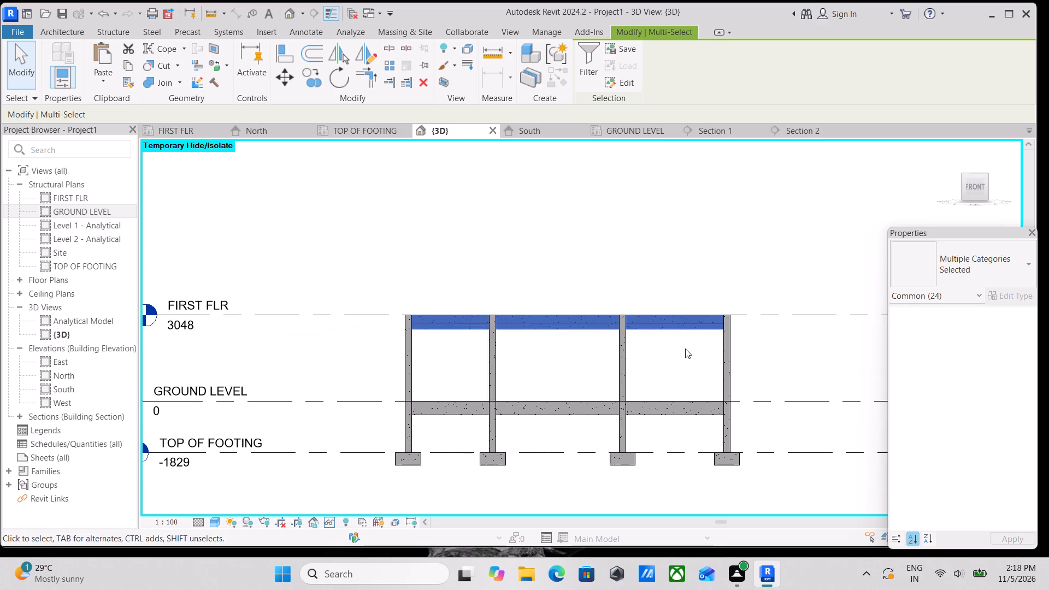
{"action": "scroll", "coordinate": [685, 349], "scroll_direction": "down", "scroll_amount": 2}
{"action": "middle_click_drag", "start_coordinate": [685, 349], "coordinate": [745, 316]}
{"action": "scroll", "coordinate": [732, 313], "scroll_direction": "down", "scroll_amount": 2}
{"action": "key", "text": "Escape"}
{"action": "scroll", "coordinate": [730, 310], "scroll_direction": "down", "scroll_amount": 1}
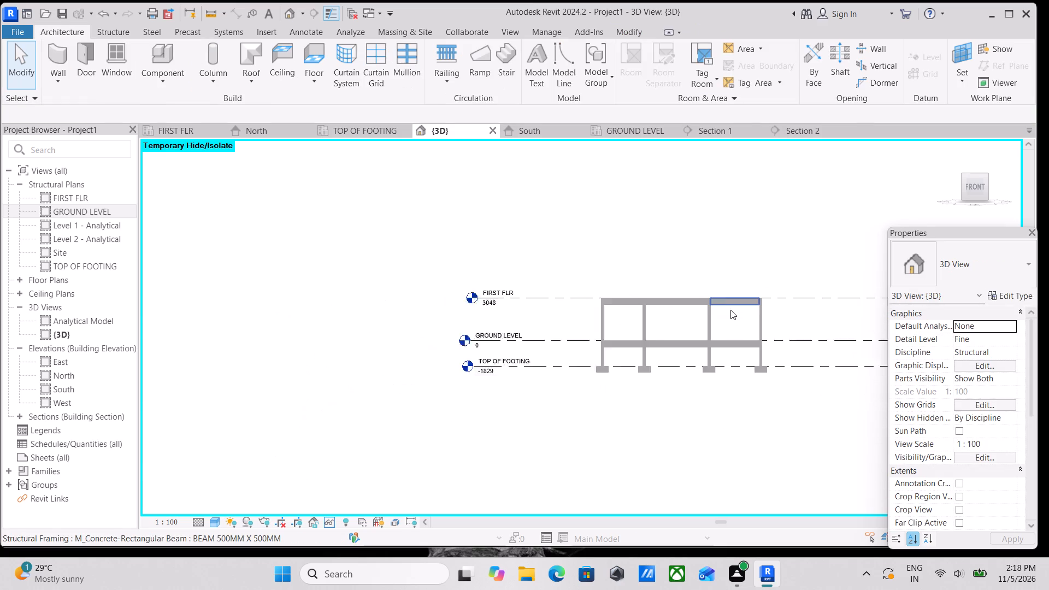
{"action": "scroll", "coordinate": [730, 310], "scroll_direction": "down", "scroll_amount": 1}
{"action": "middle_click_drag", "start_coordinate": [649, 316], "coordinate": [720, 393]}
{"action": "middle_click_drag", "start_coordinate": [720, 392], "coordinate": [563, 363]}
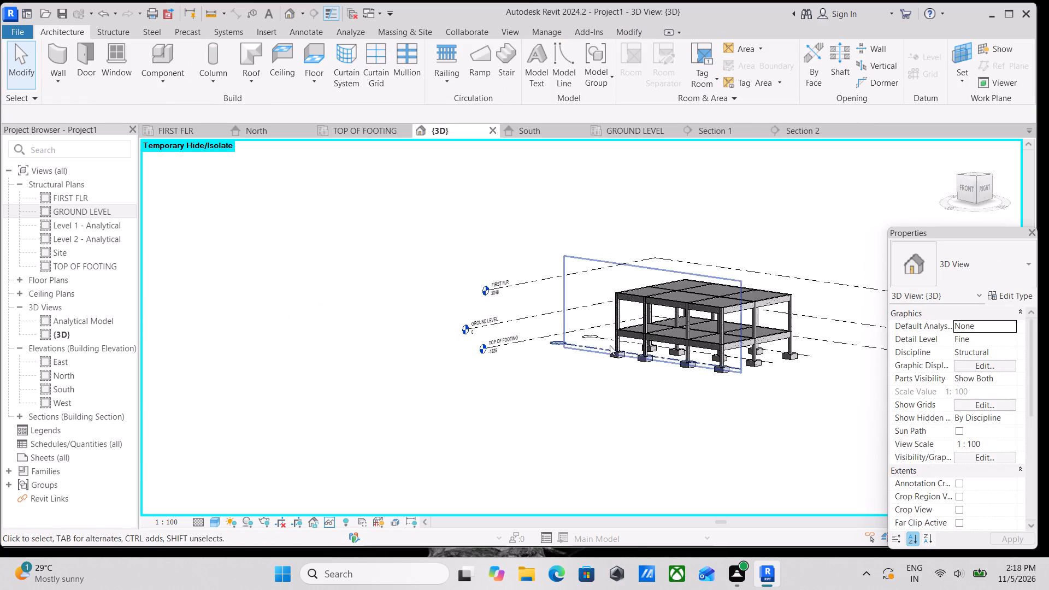
{"action": "scroll", "coordinate": [722, 345], "scroll_direction": "up", "scroll_amount": 4}
{"action": "middle_click_drag", "start_coordinate": [770, 341], "coordinate": [765, 456]}
{"action": "scroll", "coordinate": [736, 416], "scroll_direction": "up", "scroll_amount": 4}
{"action": "middle_click_drag", "start_coordinate": [709, 426], "coordinate": [739, 362]}
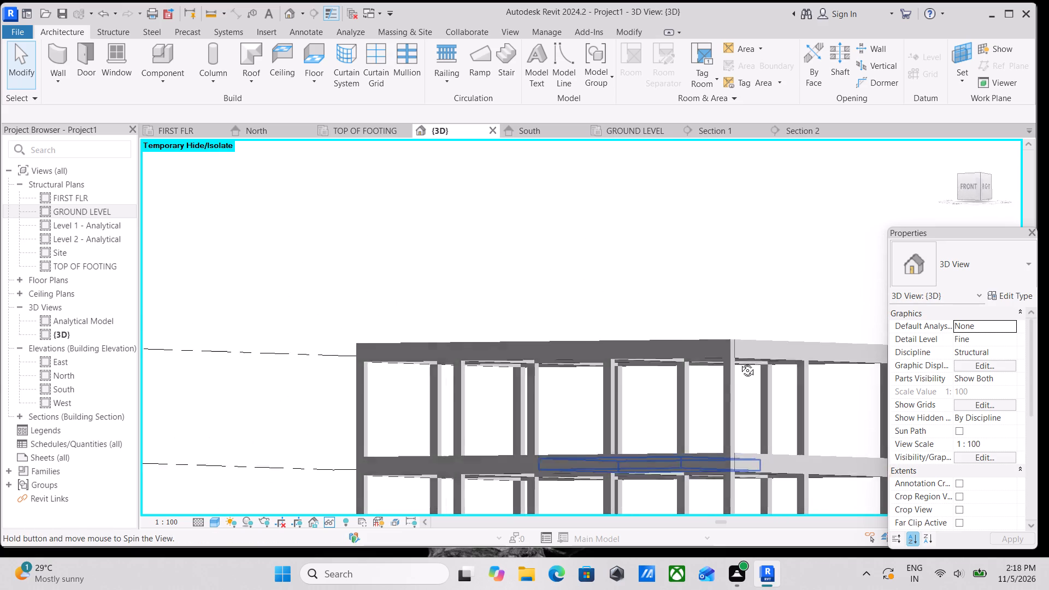
{"action": "middle_click_drag", "start_coordinate": [739, 362], "coordinate": [794, 397]}
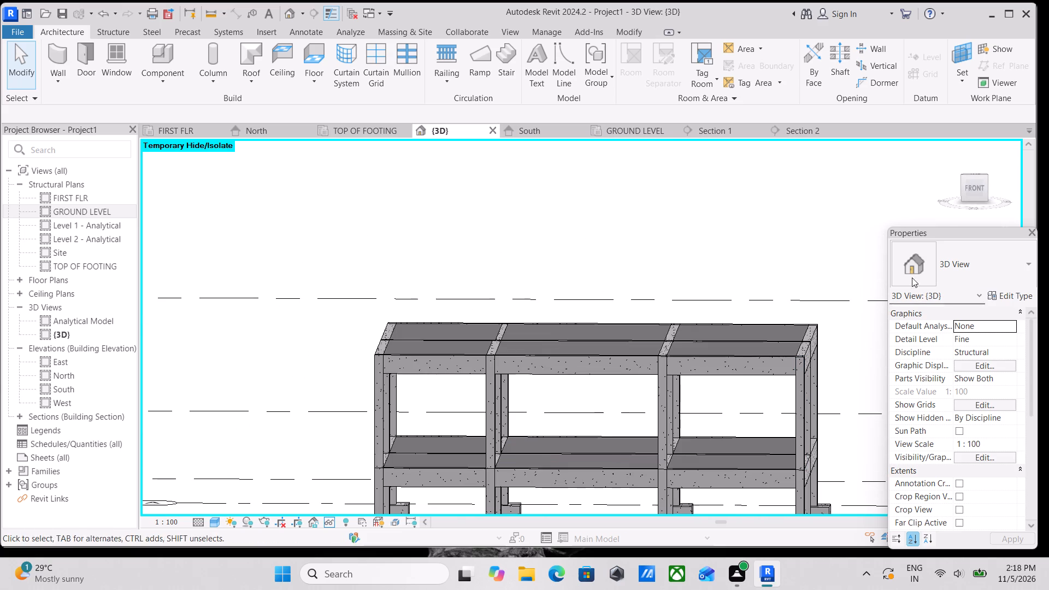
{"action": "left_click", "coordinate": [969, 190]}
{"action": "middle_click_drag", "start_coordinate": [734, 375], "coordinate": [747, 404], "text": "shift"}
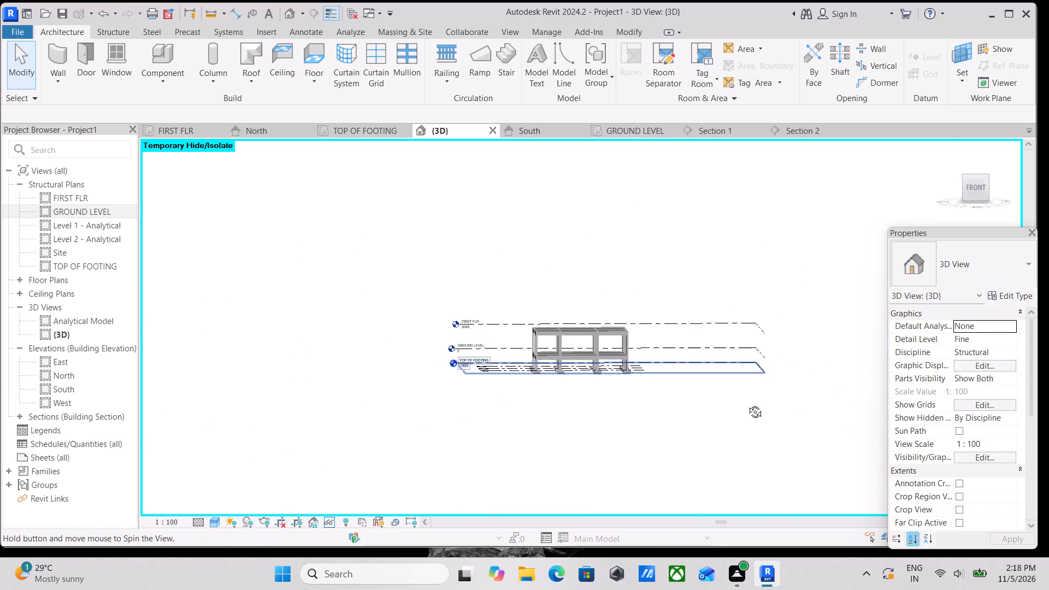
{"action": "middle_click_drag", "start_coordinate": [747, 404], "coordinate": [786, 473], "text": "shift"}
{"action": "scroll", "coordinate": [556, 322], "scroll_direction": "up", "scroll_amount": 8}
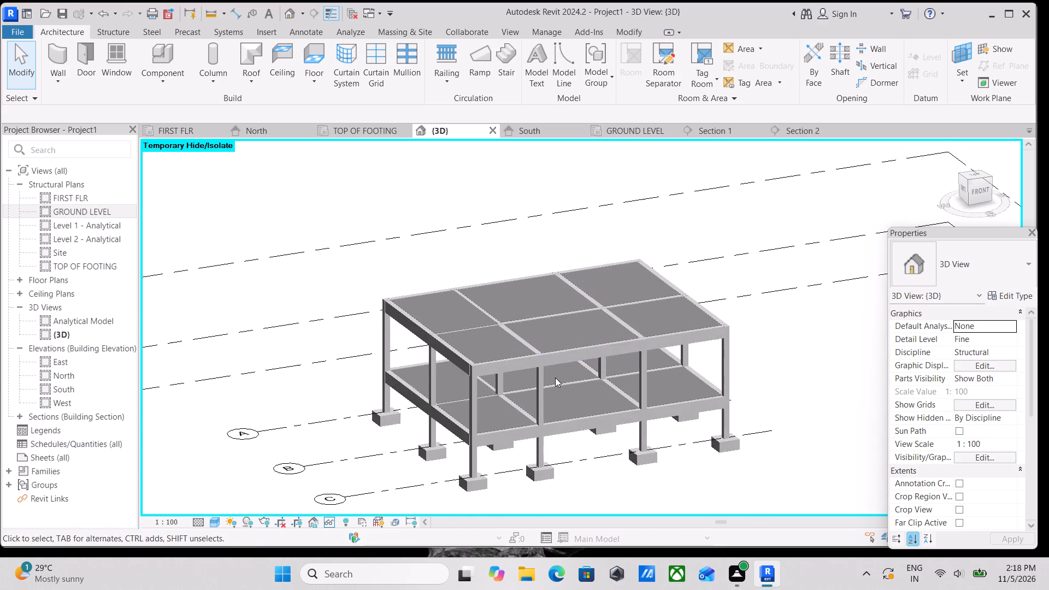
{"action": "middle_click_drag", "start_coordinate": [555, 377], "coordinate": [480, 386], "text": "shift"}
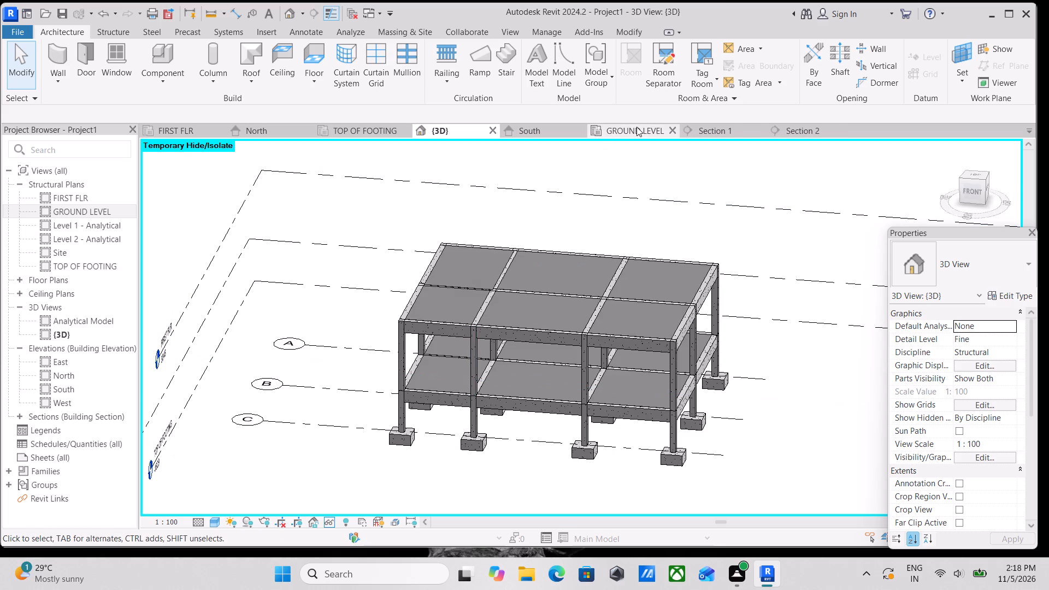
In the GROUND LEVEL plan, draw a horizontal building section just north of grid B, from outside the west edge into the middle bay.
{"action": "left_click", "coordinate": [637, 127]}
{"action": "scroll", "coordinate": [591, 279], "scroll_direction": "down", "scroll_amount": 2}
{"action": "middle_click_drag", "start_coordinate": [591, 279], "coordinate": [569, 300]}
{"action": "scroll", "coordinate": [541, 240], "scroll_direction": "up", "scroll_amount": 2}
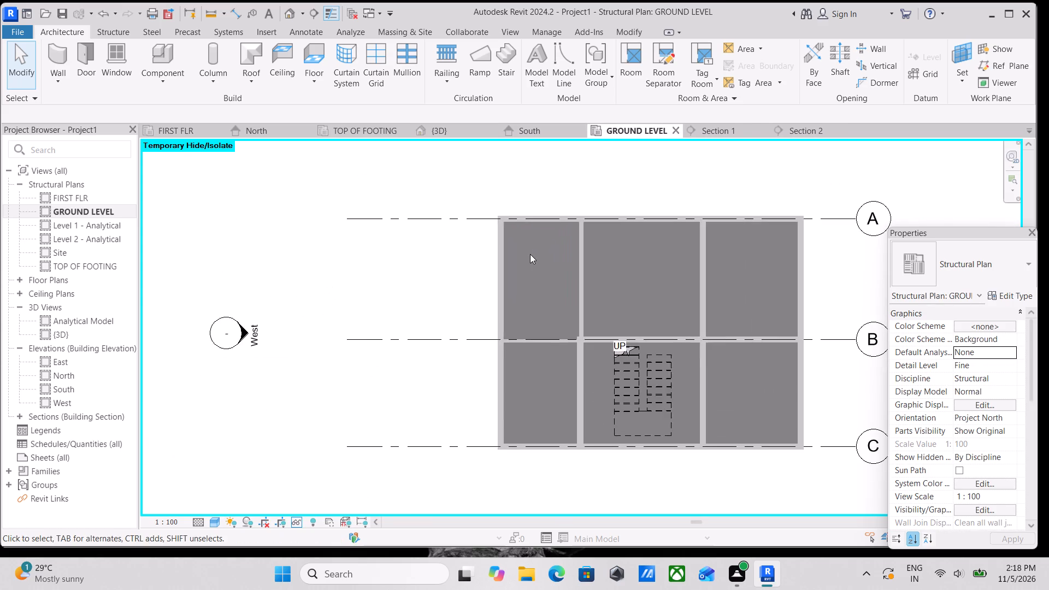
{"action": "scroll", "coordinate": [530, 254], "scroll_direction": "up", "scroll_amount": 2}
{"action": "middle_click_drag", "start_coordinate": [528, 259], "coordinate": [524, 269]}
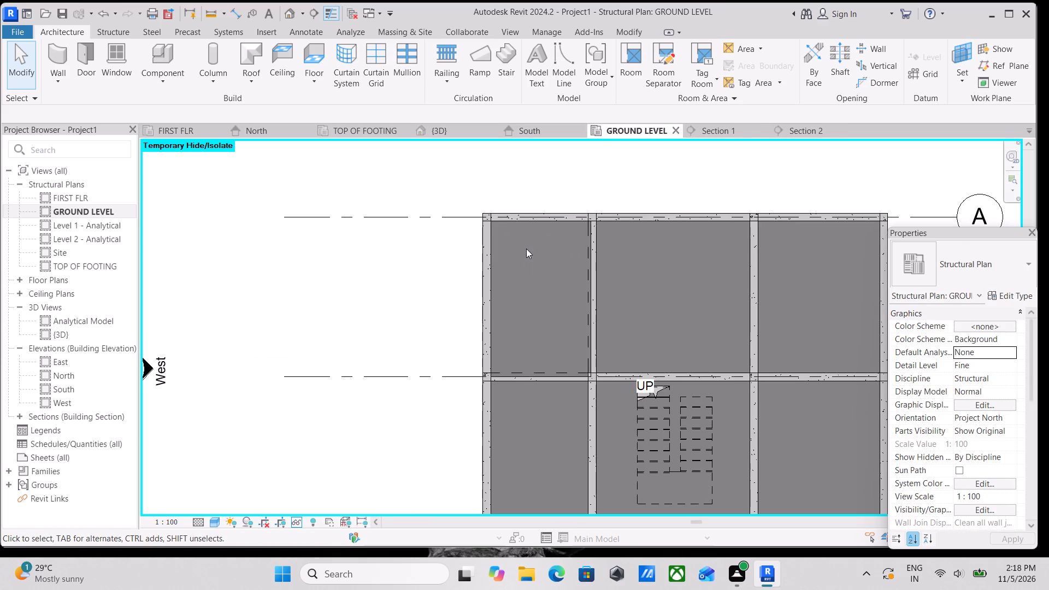
{"action": "middle_click_drag", "start_coordinate": [521, 256], "coordinate": [521, 261]}
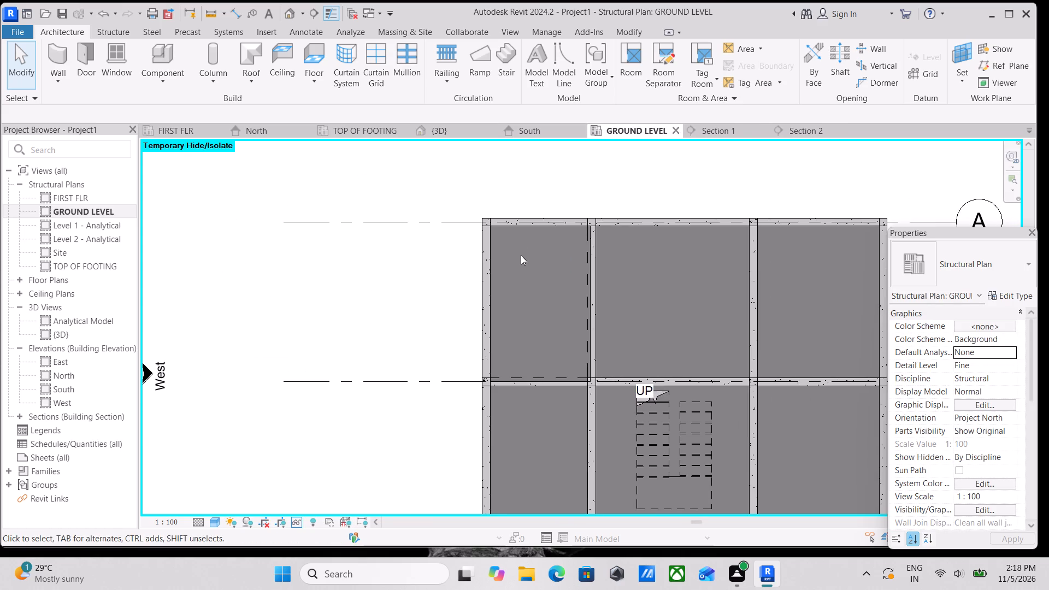
{"action": "scroll", "coordinate": [451, 288], "scroll_direction": "up", "scroll_amount": 2}
{"action": "middle_click_drag", "start_coordinate": [450, 291], "coordinate": [399, 303]}
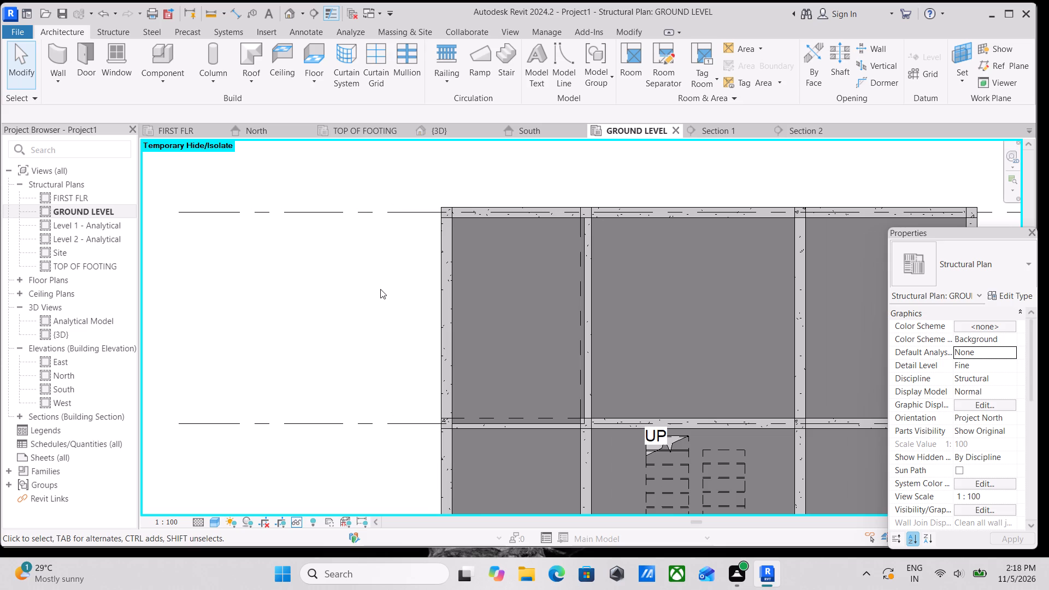
{"action": "scroll", "coordinate": [384, 285], "scroll_direction": "down", "scroll_amount": 2}
{"action": "middle_click_drag", "start_coordinate": [384, 285], "coordinate": [356, 308]}
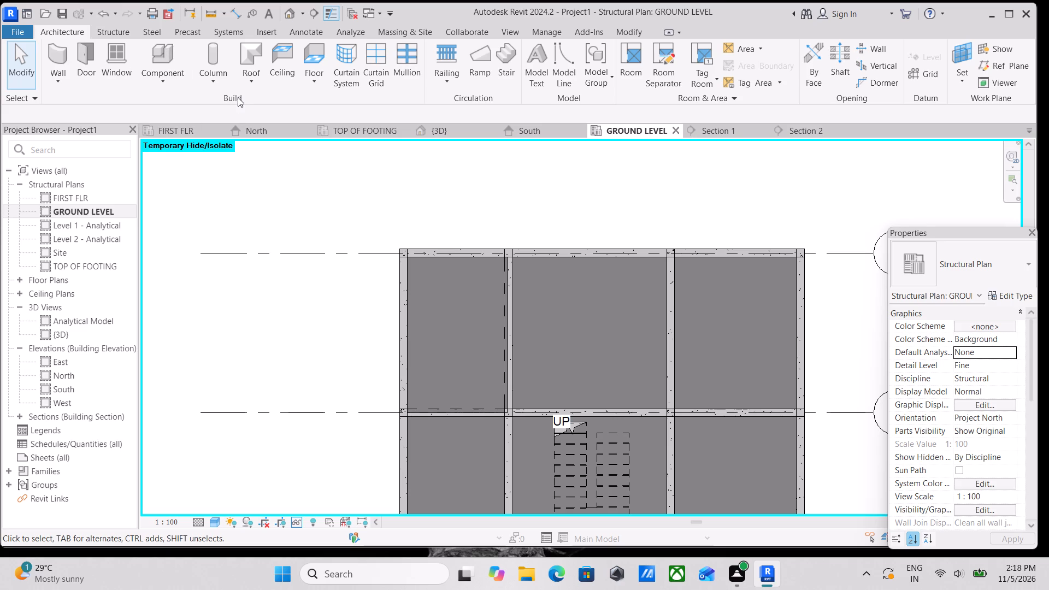
{"action": "left_click", "coordinate": [314, 8]}
{"action": "scroll", "coordinate": [337, 307], "scroll_direction": "up", "scroll_amount": 2}
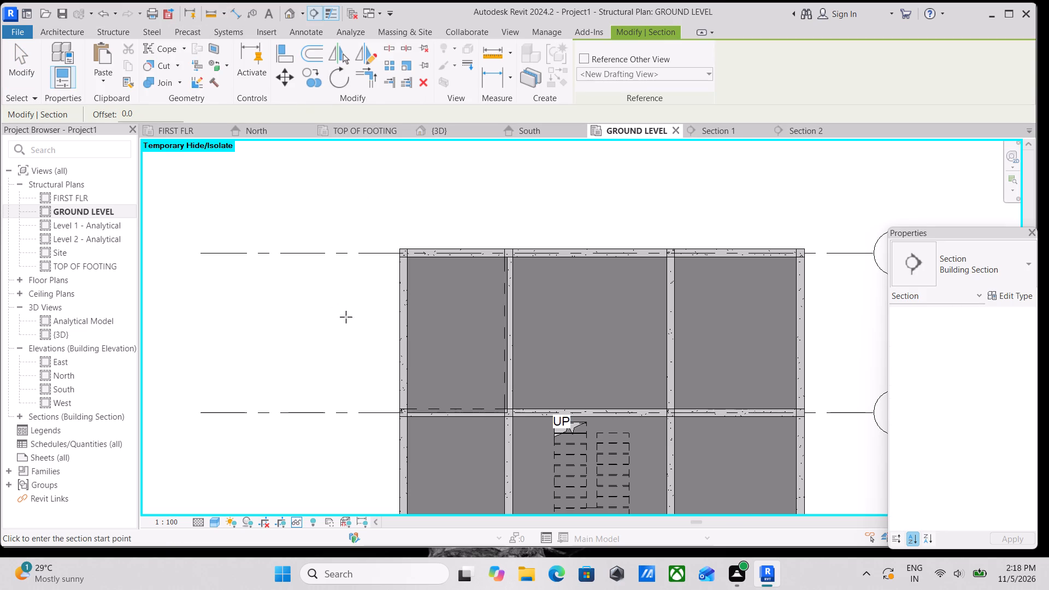
{"action": "scroll", "coordinate": [346, 317], "scroll_direction": "up", "scroll_amount": 2}
{"action": "middle_click_drag", "start_coordinate": [356, 318], "coordinate": [198, 166]}
{"action": "left_click", "coordinate": [228, 293]}
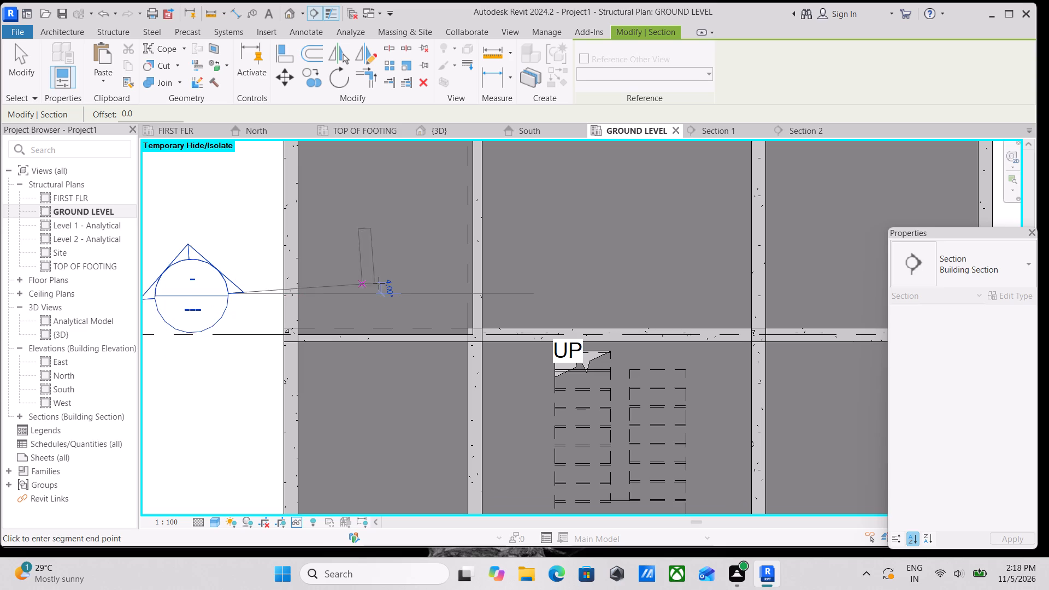
{"action": "left_click", "coordinate": [528, 288]}
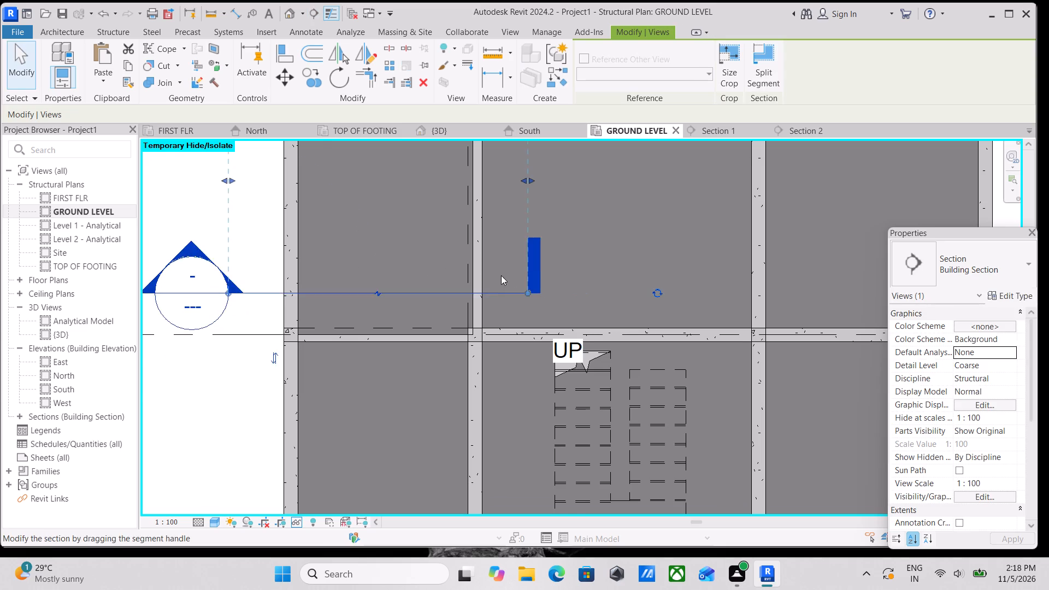
Shorten the new section's view depth so its far boundary sits just north of the section line.
{"action": "scroll", "coordinate": [501, 280], "scroll_direction": "down", "scroll_amount": 1}
{"action": "middle_click_drag", "start_coordinate": [498, 320], "coordinate": [499, 390]}
{"action": "left_click_drag", "start_coordinate": [397, 161], "coordinate": [388, 321]}
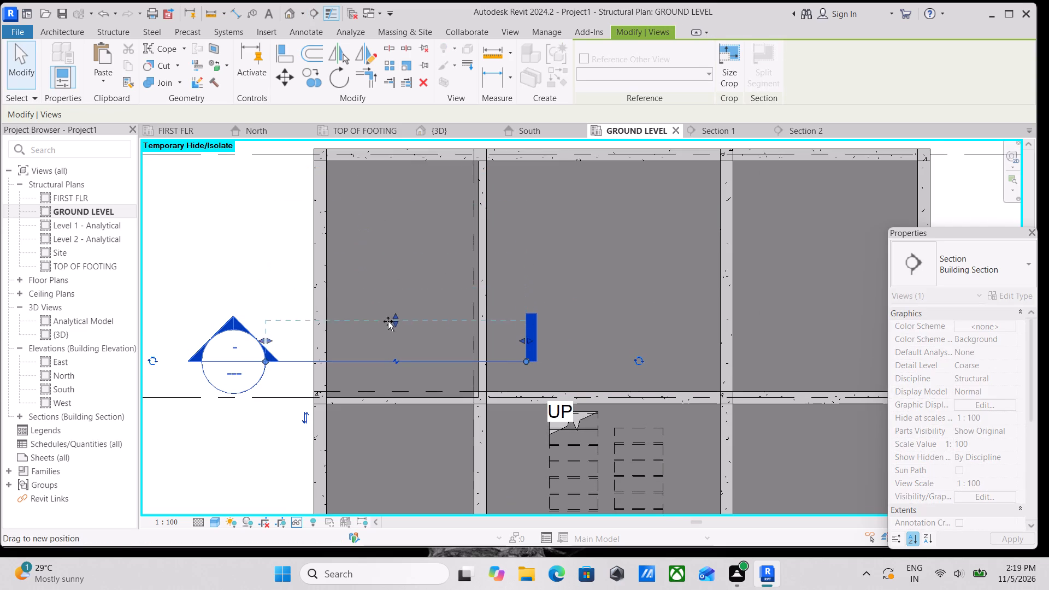
{"action": "left_click_drag", "start_coordinate": [388, 321], "coordinate": [388, 324]}
Open the view defined by the new building section.
{"action": "scroll", "coordinate": [388, 324], "scroll_direction": "up", "scroll_amount": 2}
{"action": "right_click", "coordinate": [388, 324]}
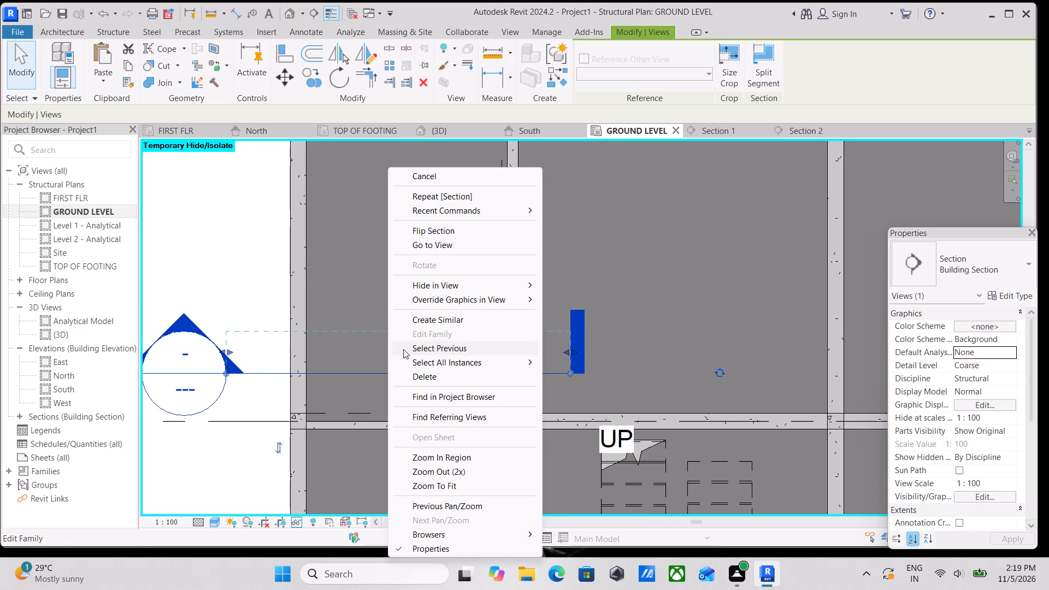
{"action": "left_click", "coordinate": [441, 246]}
{"action": "scroll", "coordinate": [510, 266], "scroll_direction": "down", "scroll_amount": 1}
{"action": "middle_click_drag", "start_coordinate": [510, 266], "coordinate": [494, 255]}
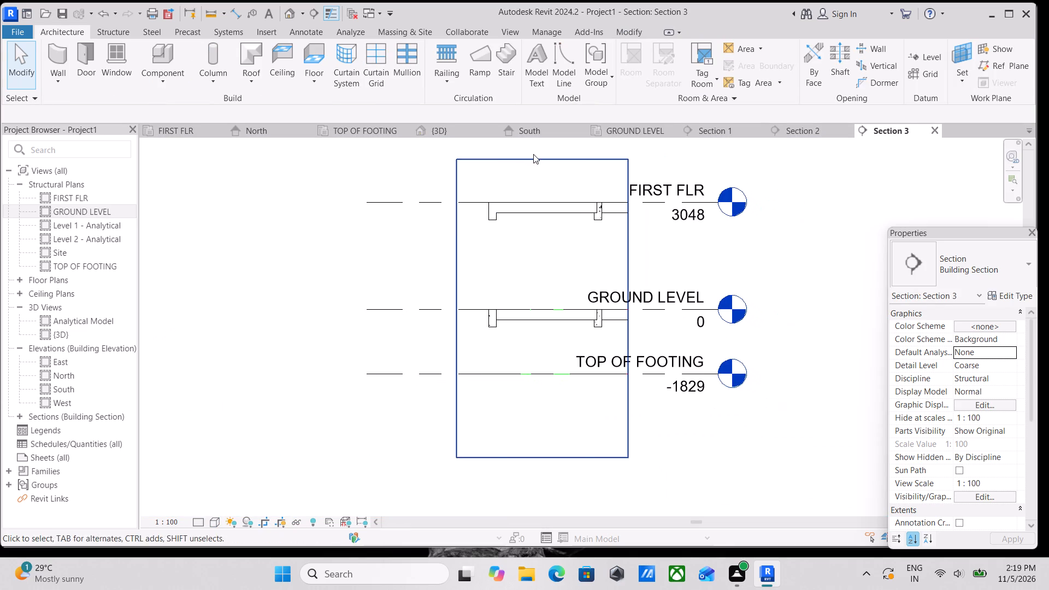
Lower the top edge of the section's crop region to between FIRST FLR and GROUND LEVEL.
{"action": "left_click", "coordinate": [533, 154]}
{"action": "left_click_drag", "start_coordinate": [541, 154], "coordinate": [543, 255]}
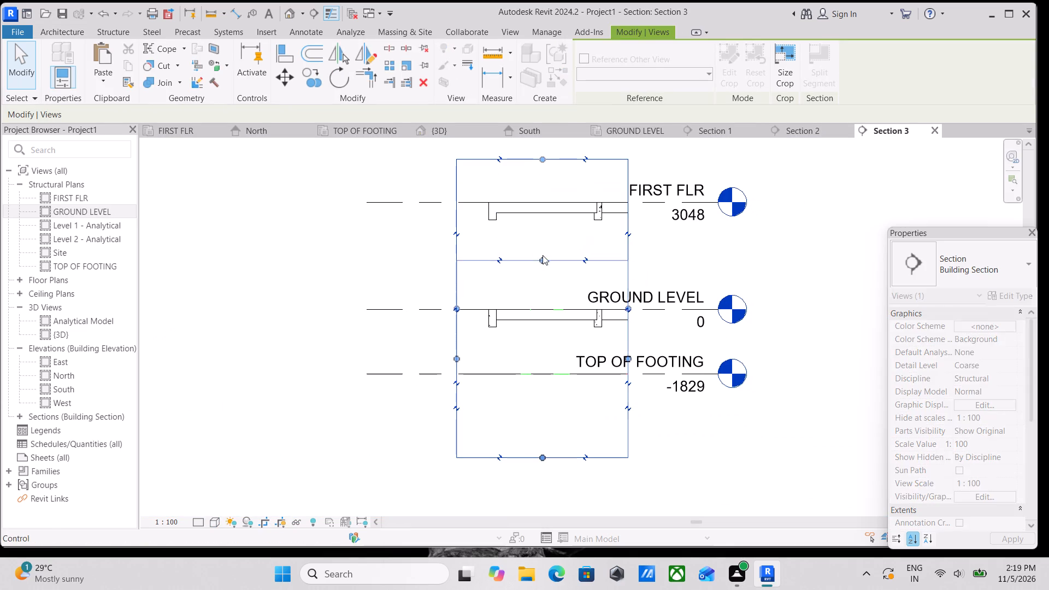
Adjust the east edge of the section's crop region so it cuts through the second girder.
{"action": "scroll", "coordinate": [612, 299], "scroll_direction": "up", "scroll_amount": 2}
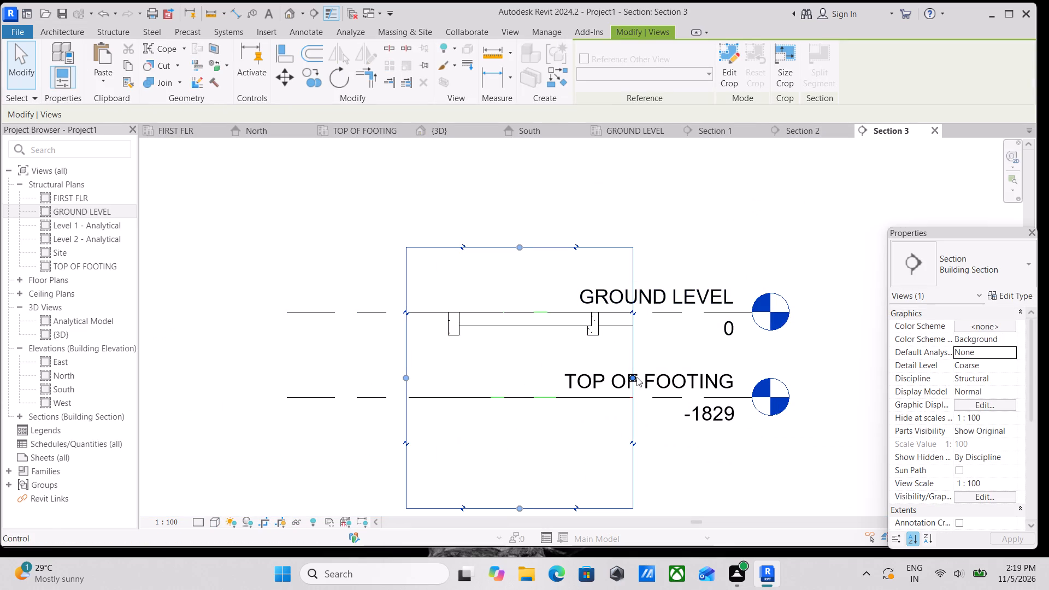
{"action": "left_click_drag", "start_coordinate": [635, 377], "coordinate": [694, 381]}
{"action": "middle_click_drag", "start_coordinate": [682, 322], "coordinate": [557, 311]}
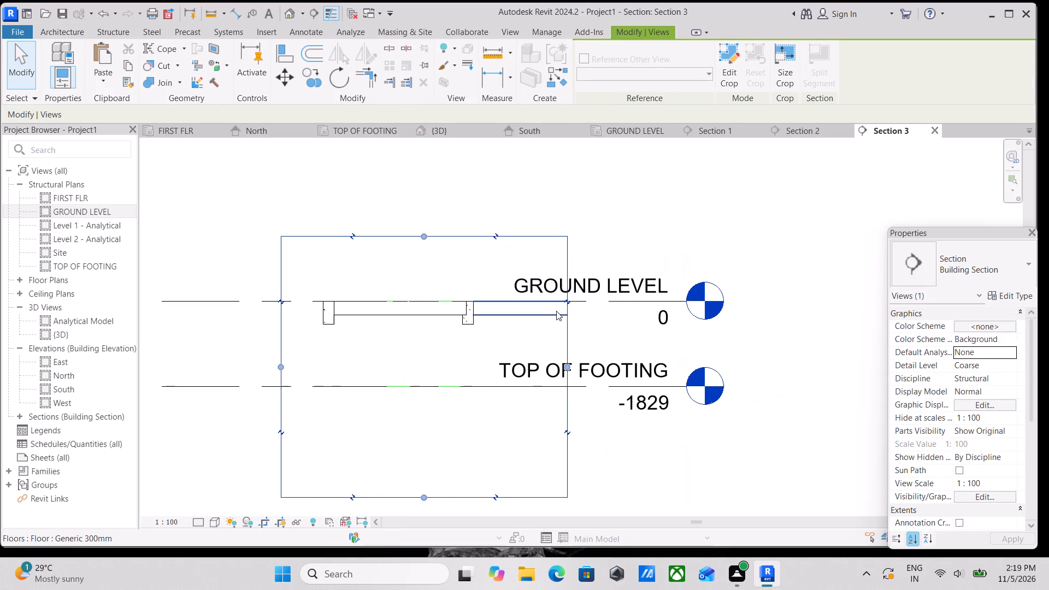
{"action": "left_click_drag", "start_coordinate": [569, 369], "coordinate": [745, 374]}
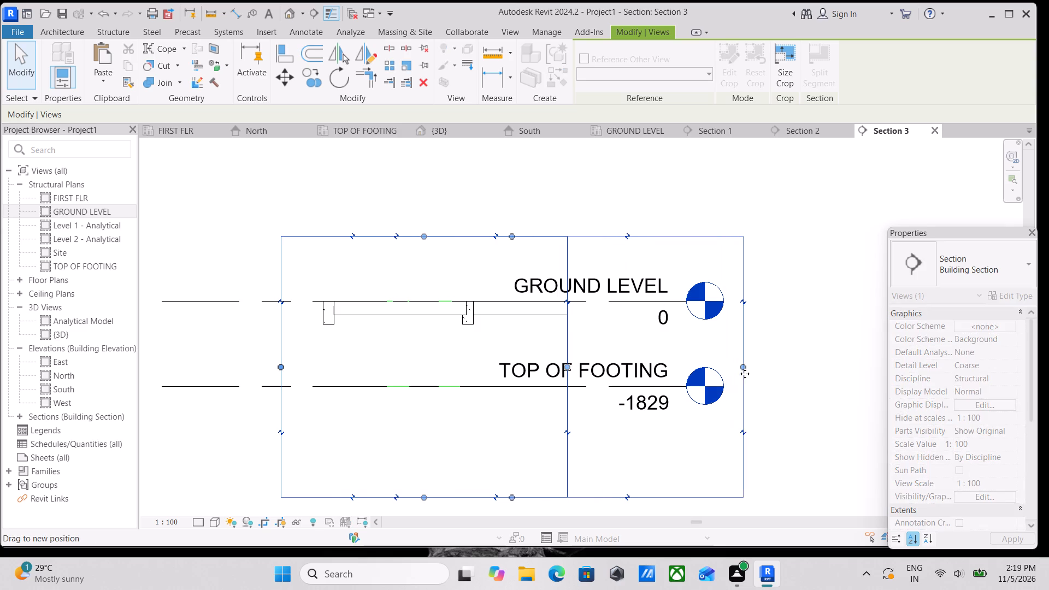
{"action": "left_click_drag", "start_coordinate": [745, 374], "coordinate": [480, 355]}
{"action": "scroll", "coordinate": [447, 328], "scroll_direction": "up", "scroll_amount": 2}
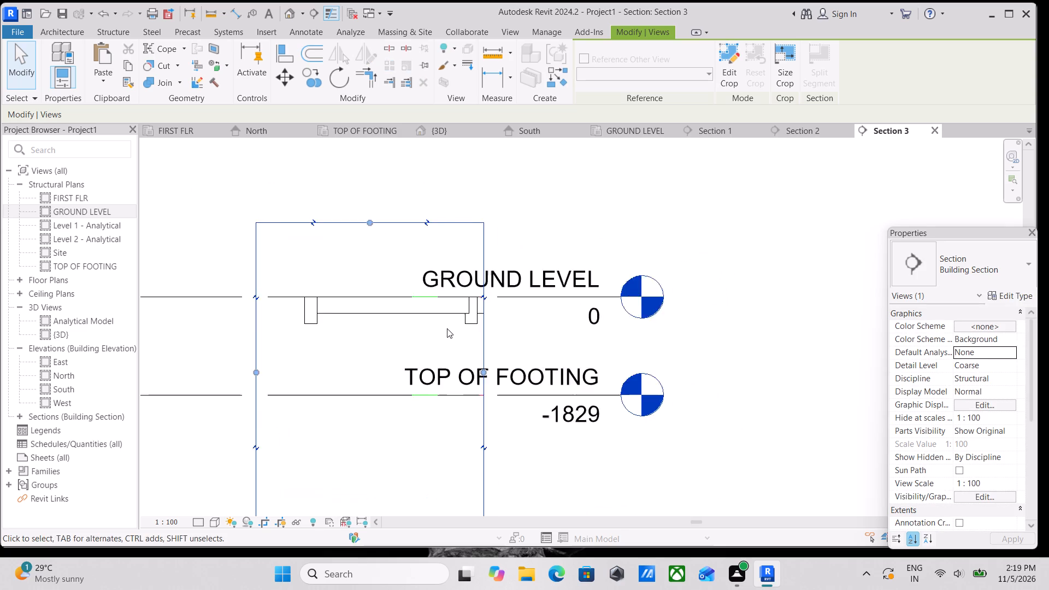
{"action": "scroll", "coordinate": [447, 328], "scroll_direction": "up", "scroll_amount": 4}
{"action": "scroll", "coordinate": [546, 376], "scroll_direction": "up", "scroll_amount": 3}
{"action": "left_click_drag", "start_coordinate": [505, 429], "coordinate": [479, 433]}
Move the west edge of the section's crop region inward so it cuts through the outer girder.
{"action": "scroll", "coordinate": [399, 361], "scroll_direction": "down", "scroll_amount": 1}
{"action": "middle_click_drag", "start_coordinate": [399, 361], "coordinate": [688, 344]}
{"action": "scroll", "coordinate": [449, 318], "scroll_direction": "down", "scroll_amount": 1}
{"action": "middle_click_drag", "start_coordinate": [449, 318], "coordinate": [573, 316]}
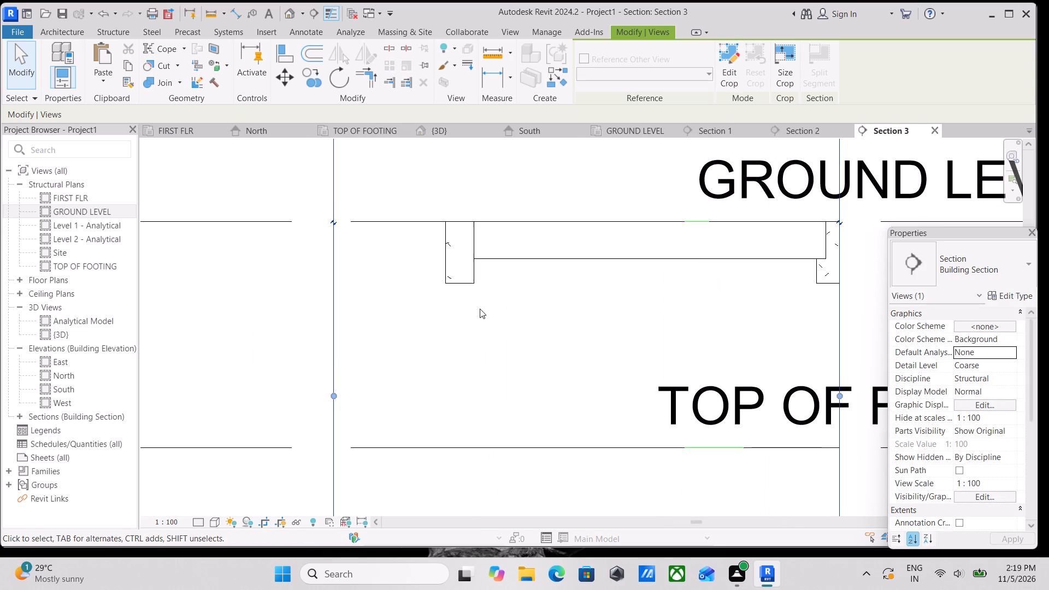
{"action": "left_click_drag", "start_coordinate": [333, 393], "coordinate": [427, 402]}
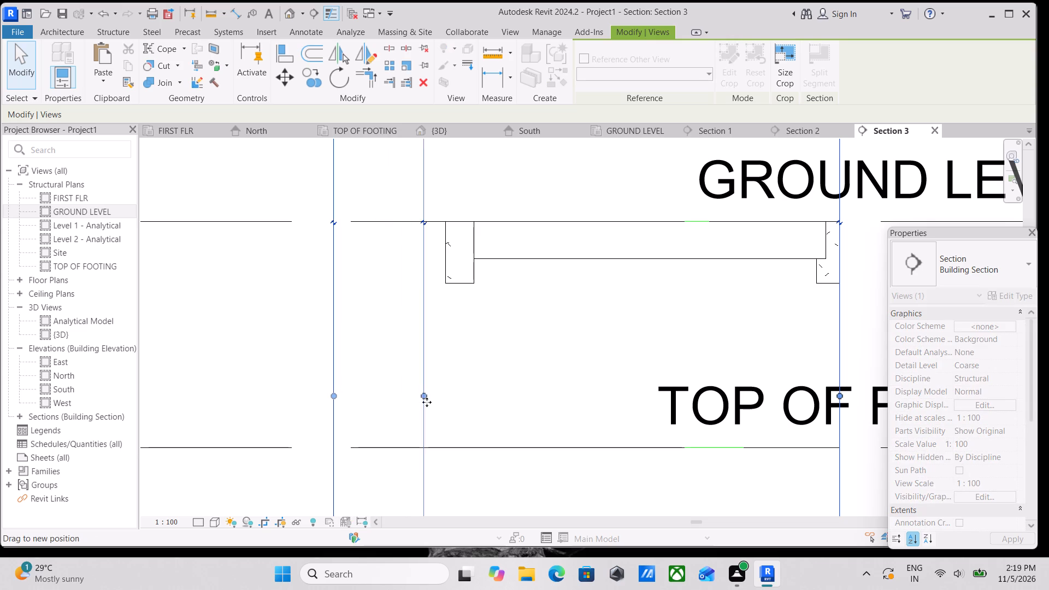
{"action": "left_click_drag", "start_coordinate": [427, 402], "coordinate": [459, 403]}
{"action": "middle_click_drag", "start_coordinate": [461, 400], "coordinate": [369, 395]}
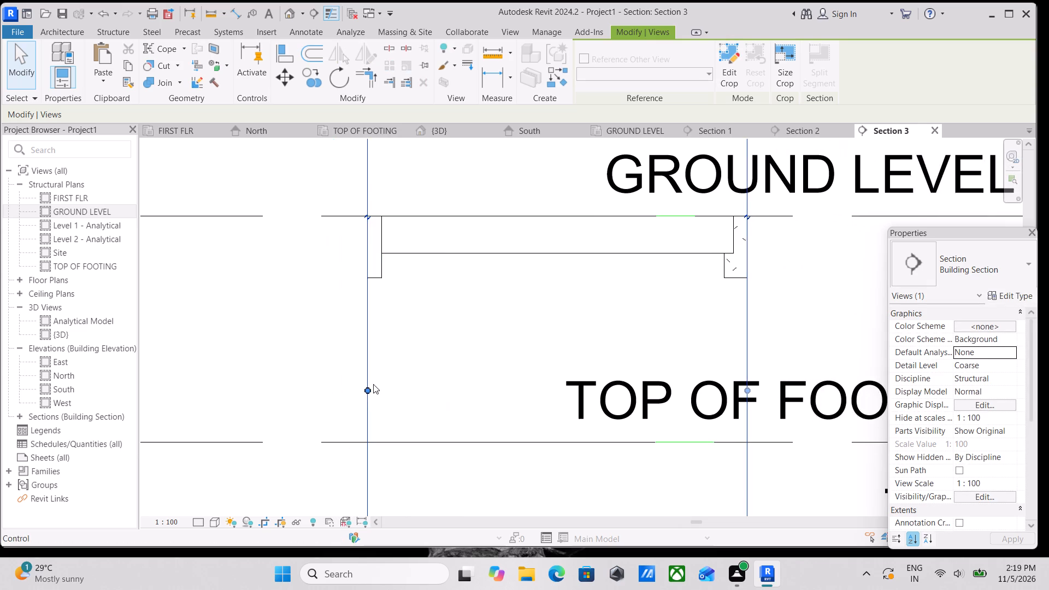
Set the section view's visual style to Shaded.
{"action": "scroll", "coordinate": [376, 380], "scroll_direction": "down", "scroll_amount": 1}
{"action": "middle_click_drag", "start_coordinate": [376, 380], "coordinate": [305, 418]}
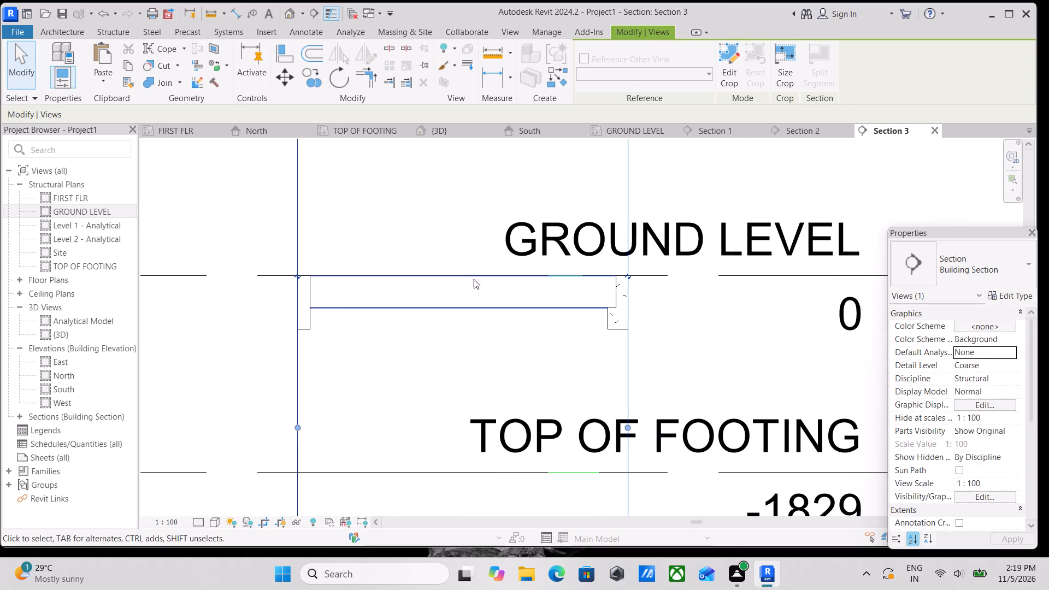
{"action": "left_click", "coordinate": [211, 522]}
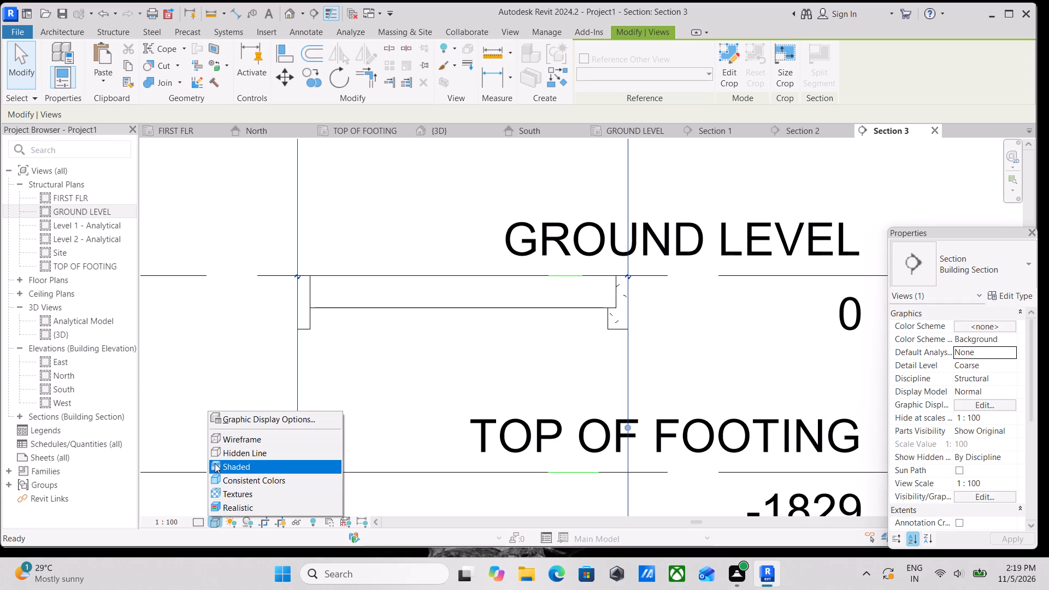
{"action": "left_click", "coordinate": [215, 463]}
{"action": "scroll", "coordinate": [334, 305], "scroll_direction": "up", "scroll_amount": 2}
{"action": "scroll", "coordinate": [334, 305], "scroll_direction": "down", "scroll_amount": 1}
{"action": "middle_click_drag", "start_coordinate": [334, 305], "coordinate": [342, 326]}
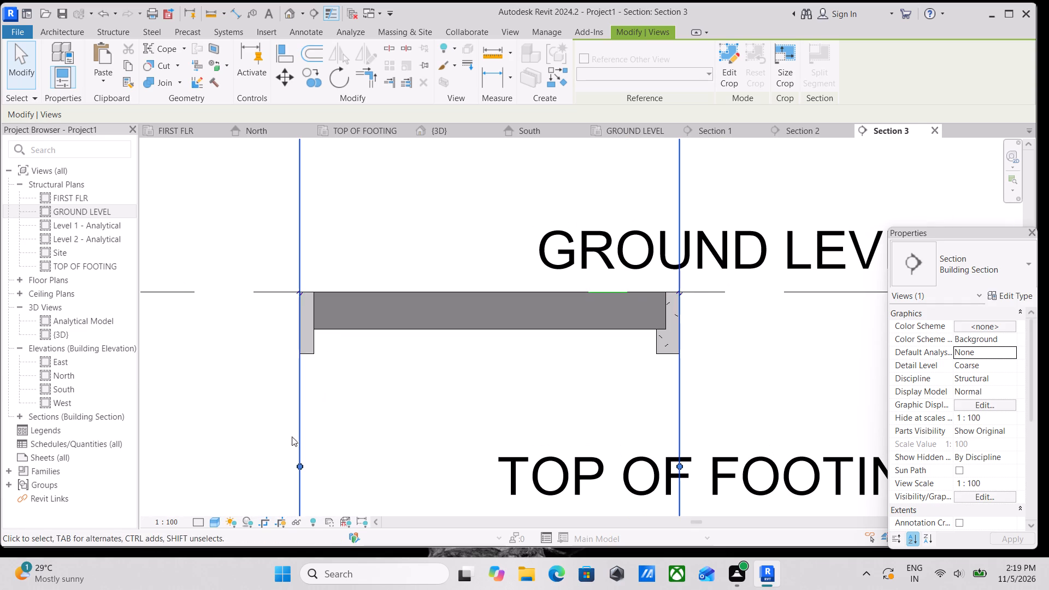
Set the section view's visual style to Wireframe.
{"action": "left_click", "coordinate": [214, 518]}
{"action": "left_click", "coordinate": [220, 438]}
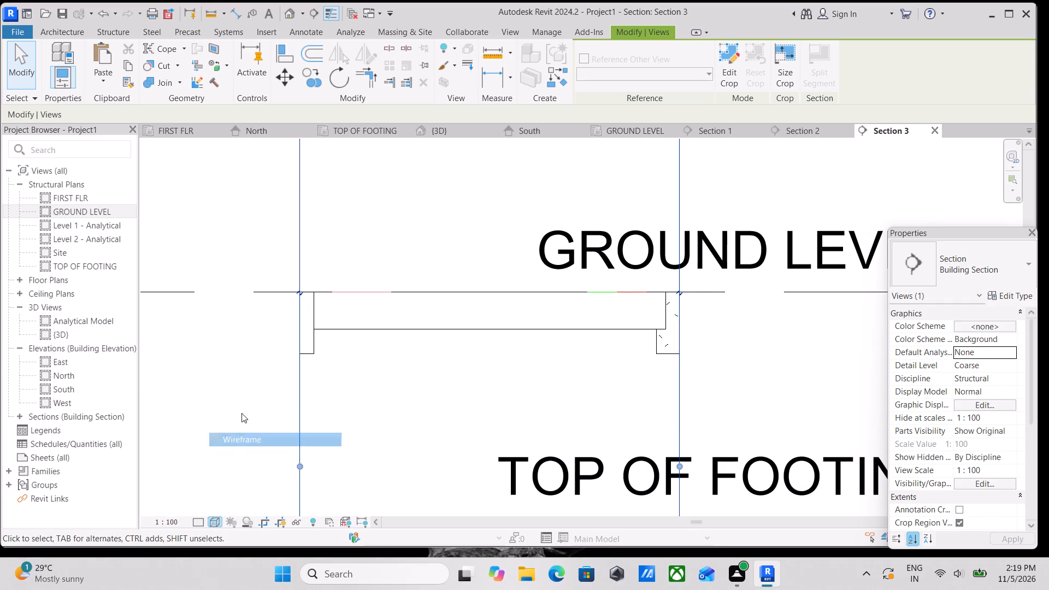
{"action": "scroll", "coordinate": [313, 373], "scroll_direction": "up", "scroll_amount": 1}
{"action": "middle_click_drag", "start_coordinate": [313, 373], "coordinate": [310, 432]}
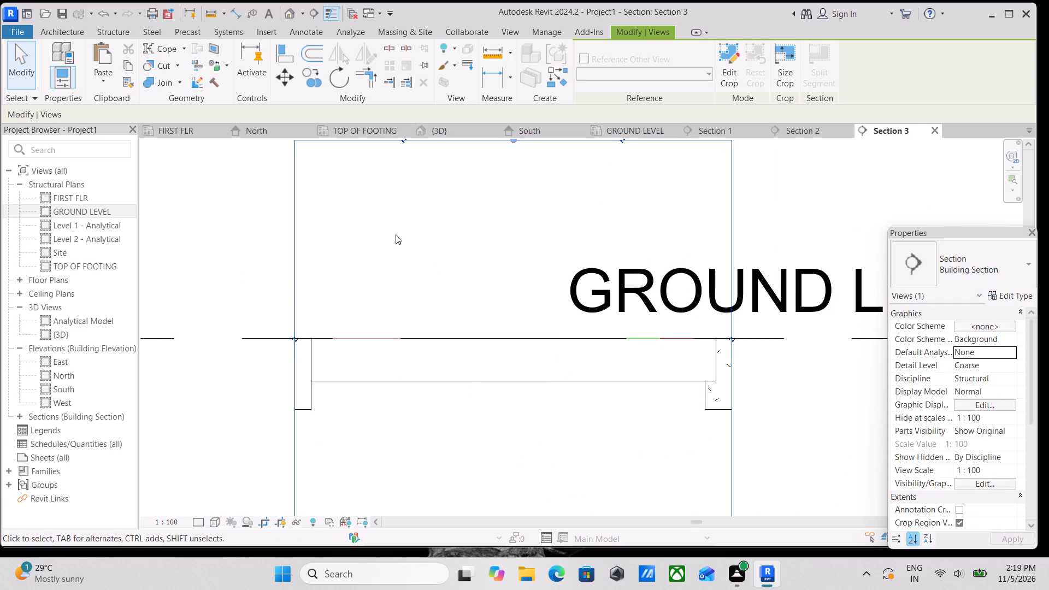
{"action": "scroll", "coordinate": [396, 237], "scroll_direction": "up", "scroll_amount": 2}
{"action": "middle_click_drag", "start_coordinate": [380, 257], "coordinate": [400, 298]}
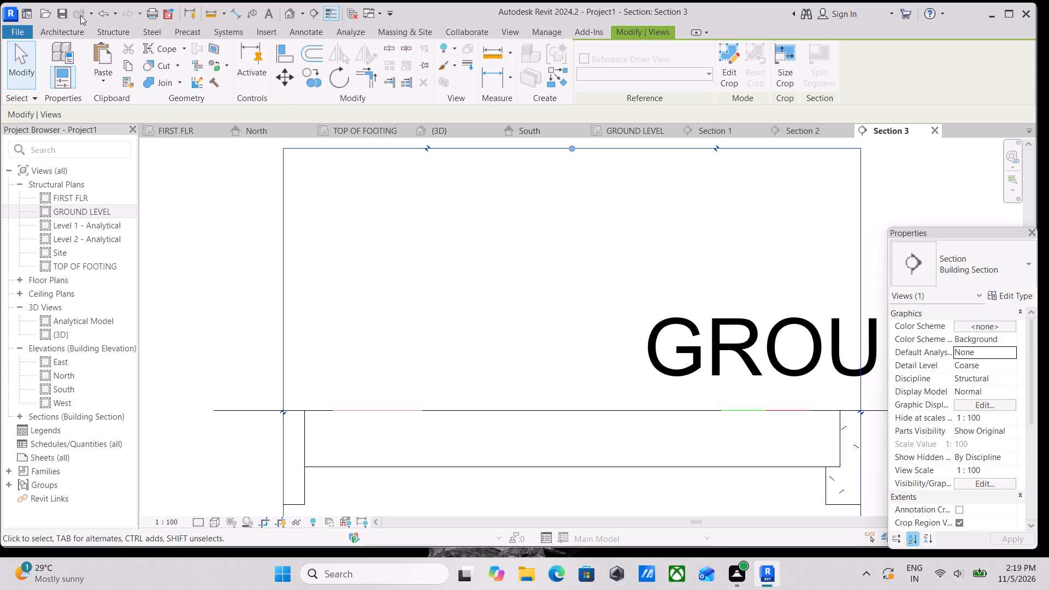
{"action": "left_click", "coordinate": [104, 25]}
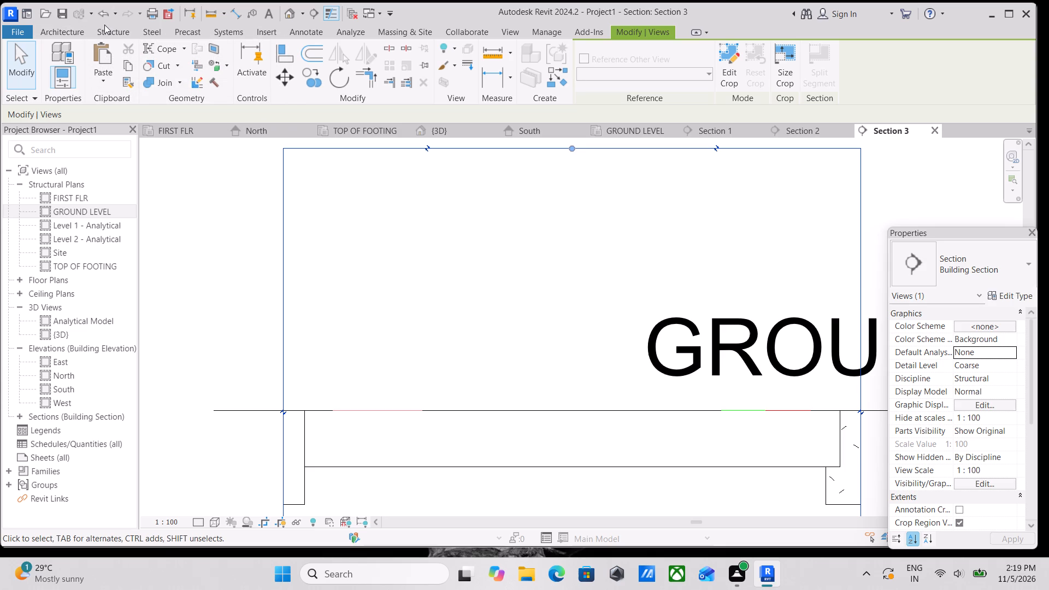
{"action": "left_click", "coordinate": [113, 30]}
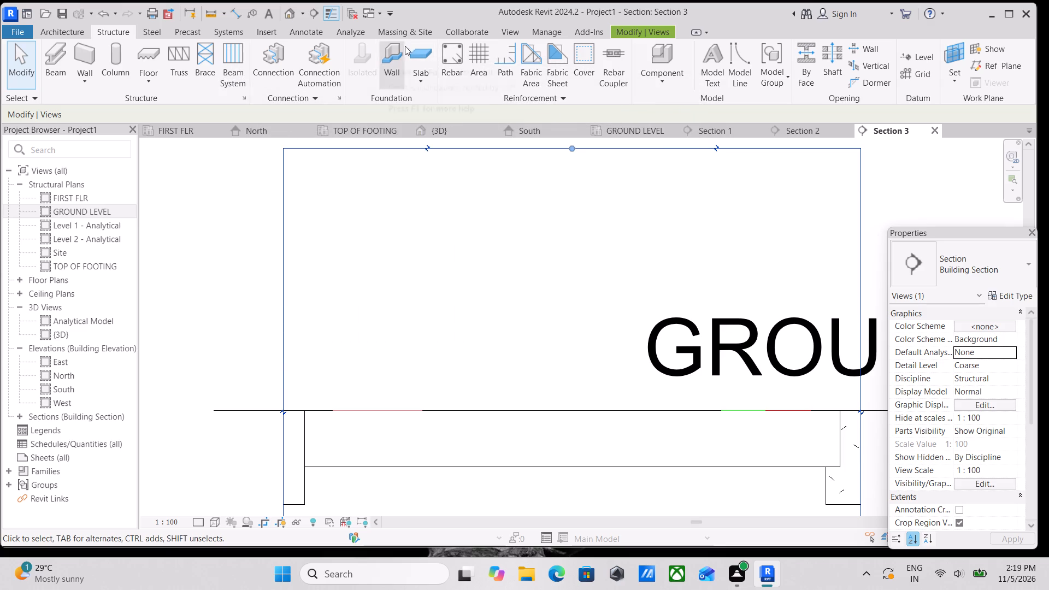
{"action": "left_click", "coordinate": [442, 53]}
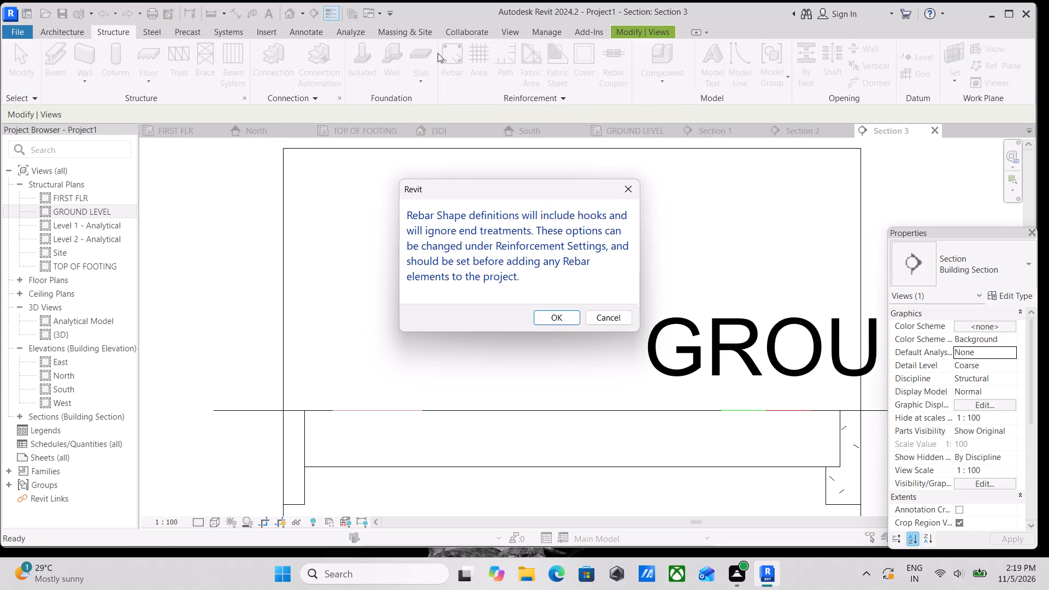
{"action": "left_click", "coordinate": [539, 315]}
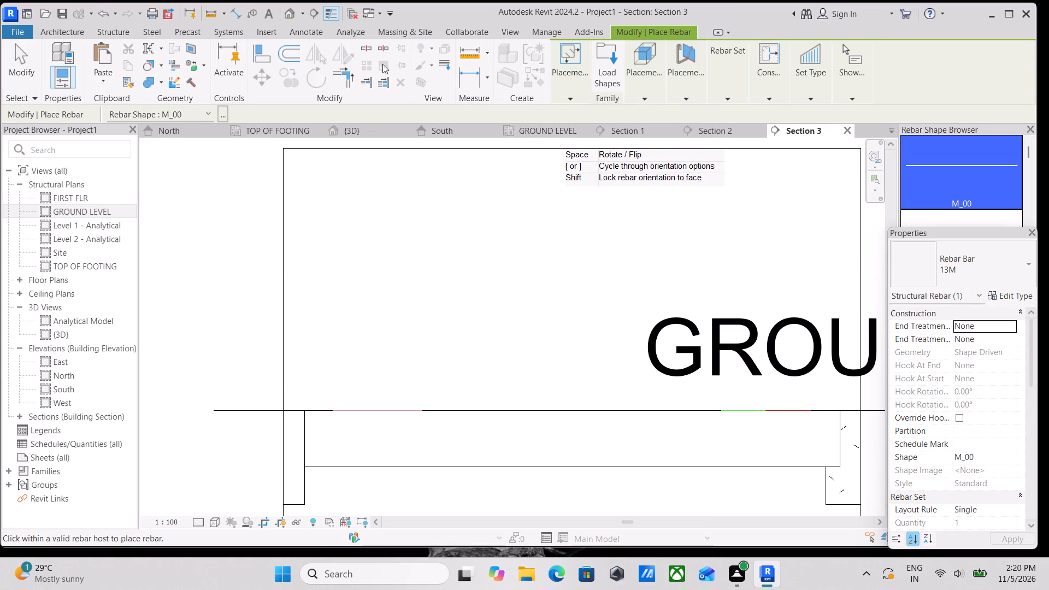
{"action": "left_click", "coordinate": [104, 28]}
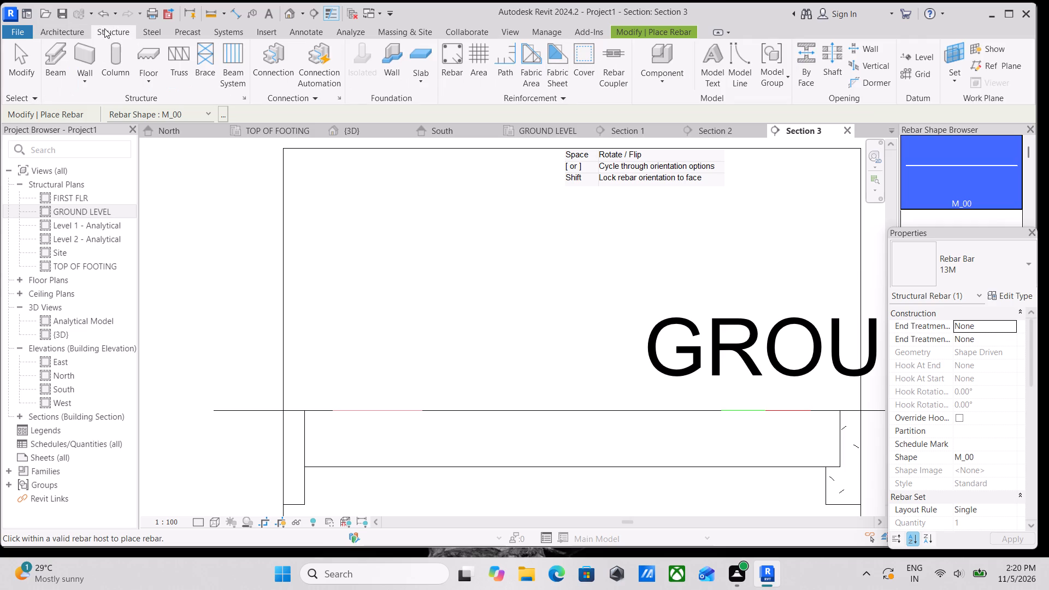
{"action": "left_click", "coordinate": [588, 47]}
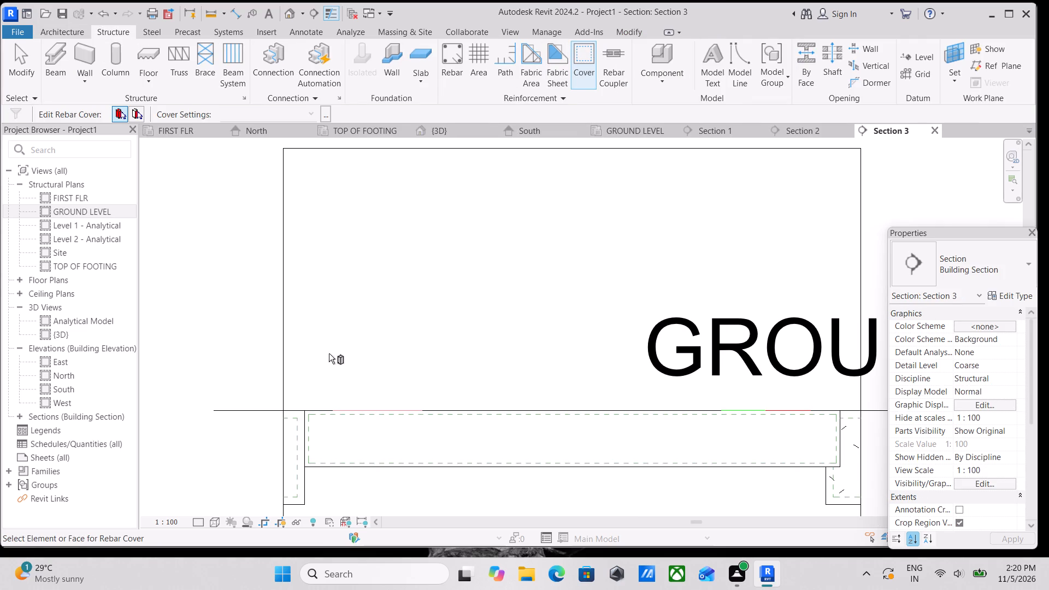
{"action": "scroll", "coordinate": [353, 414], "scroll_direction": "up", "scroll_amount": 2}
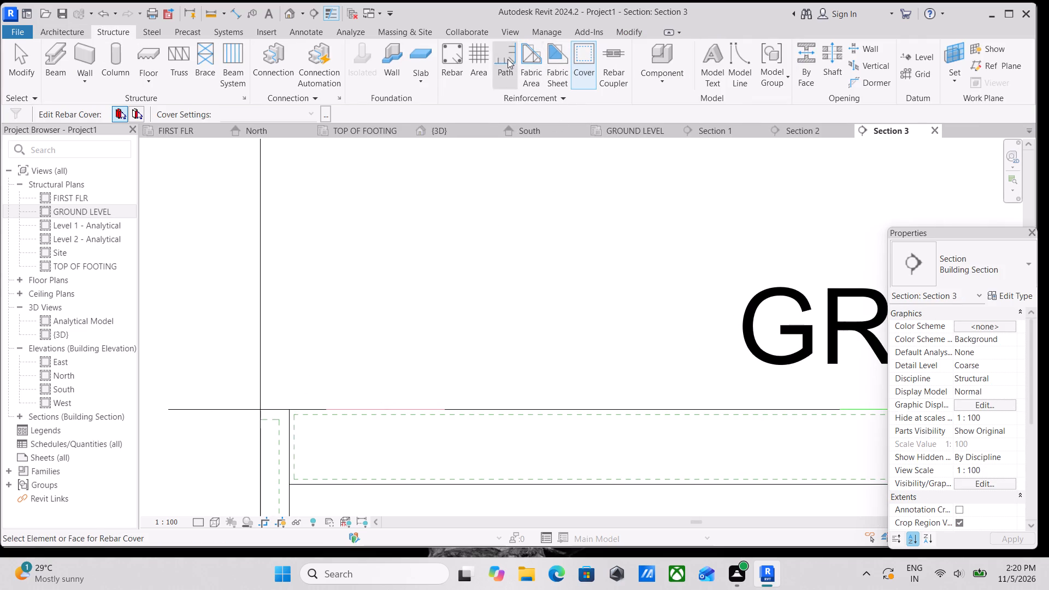
Start the Rebar command with the Sketch placement method and pick the GROUND LEVEL slab as the rebar host.
{"action": "left_click", "coordinate": [450, 60]}
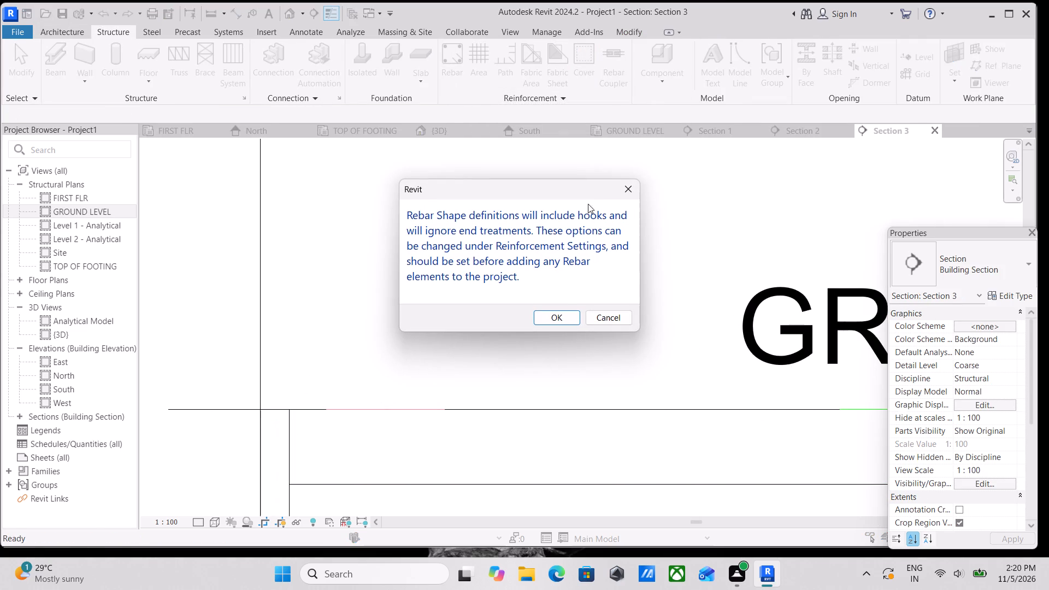
{"action": "left_click", "coordinate": [554, 318]}
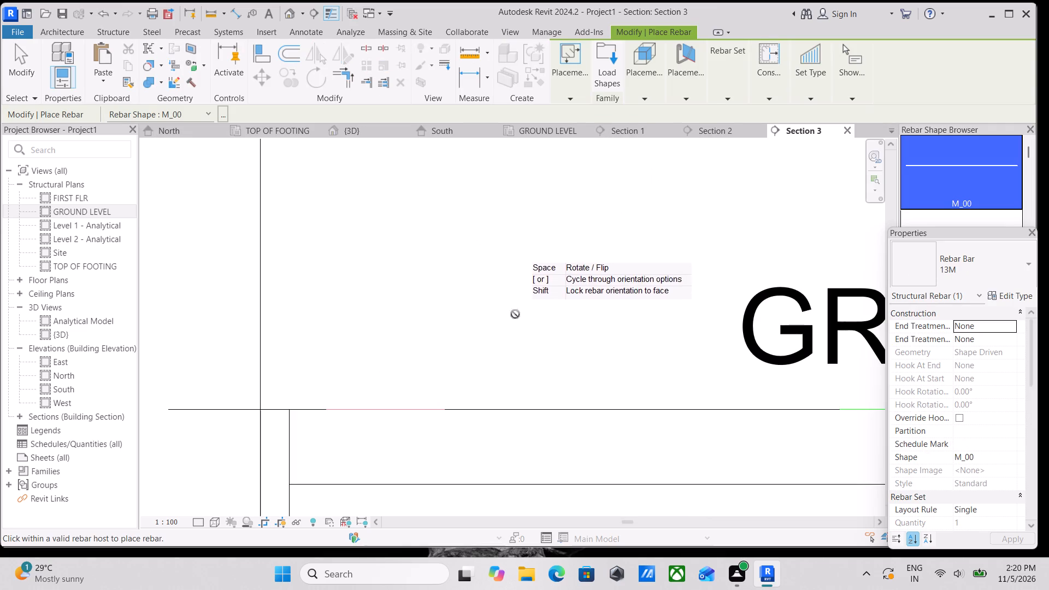
{"action": "scroll", "coordinate": [509, 432], "scroll_direction": "up", "scroll_amount": 2}
{"action": "scroll", "coordinate": [509, 432], "scroll_direction": "down", "scroll_amount": 1}
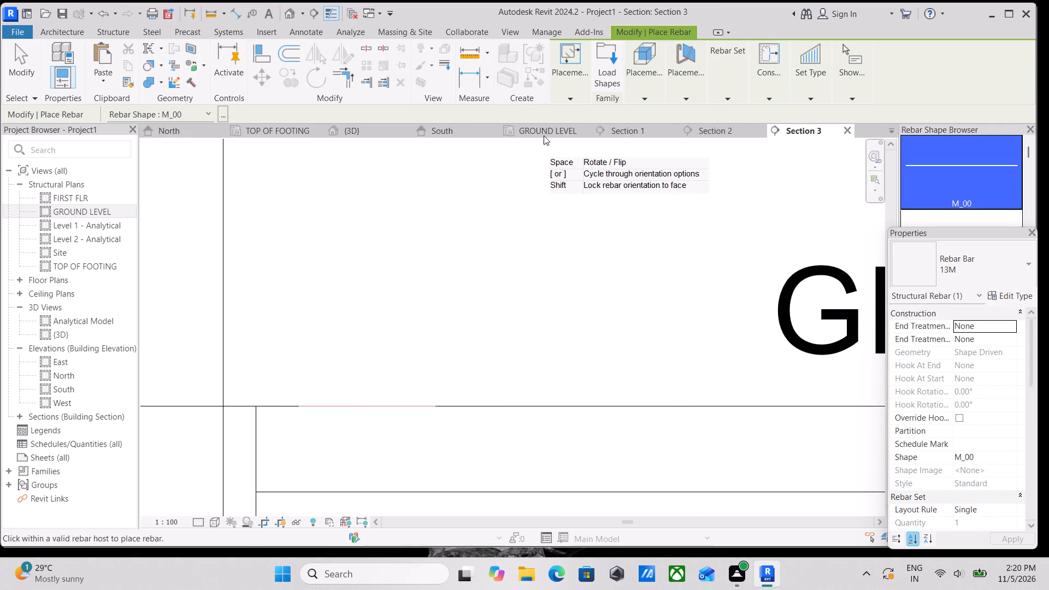
{"action": "left_click", "coordinate": [570, 99]}
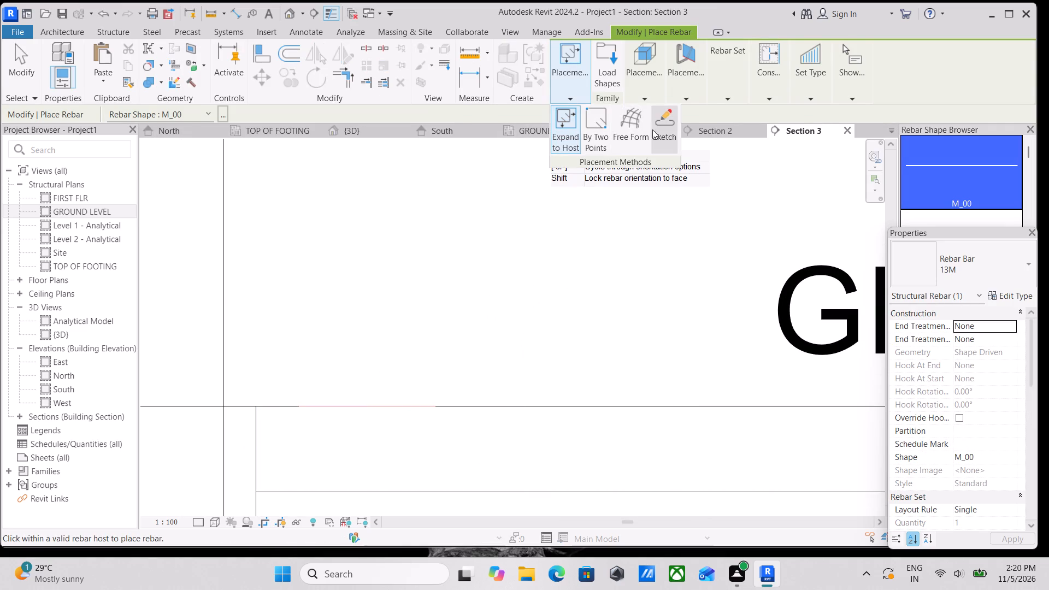
{"action": "left_click", "coordinate": [668, 130]}
{"action": "scroll", "coordinate": [257, 475], "scroll_direction": "up", "scroll_amount": 2}
{"action": "scroll", "coordinate": [323, 399], "scroll_direction": "up", "scroll_amount": 3}
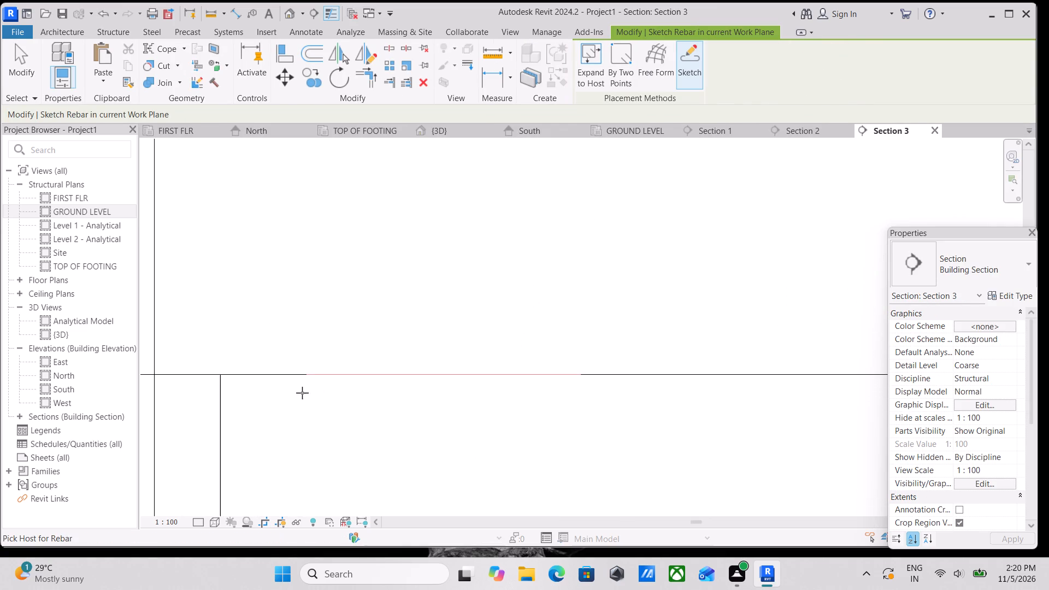
{"action": "scroll", "coordinate": [243, 385], "scroll_direction": "up", "scroll_amount": 1}
{"action": "scroll", "coordinate": [251, 376], "scroll_direction": "down", "scroll_amount": 1}
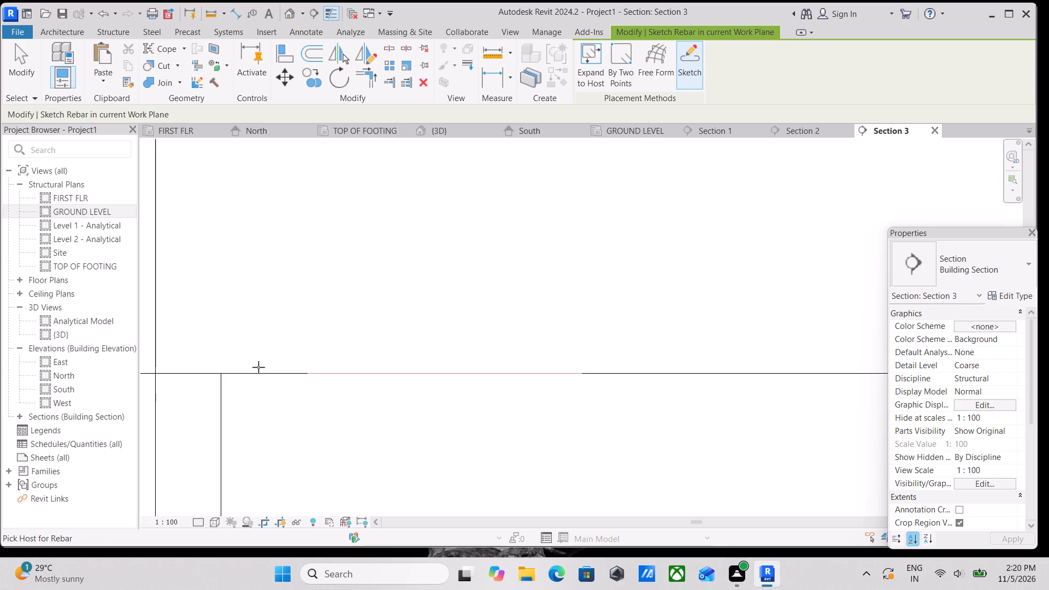
{"action": "left_click", "coordinate": [220, 401]}
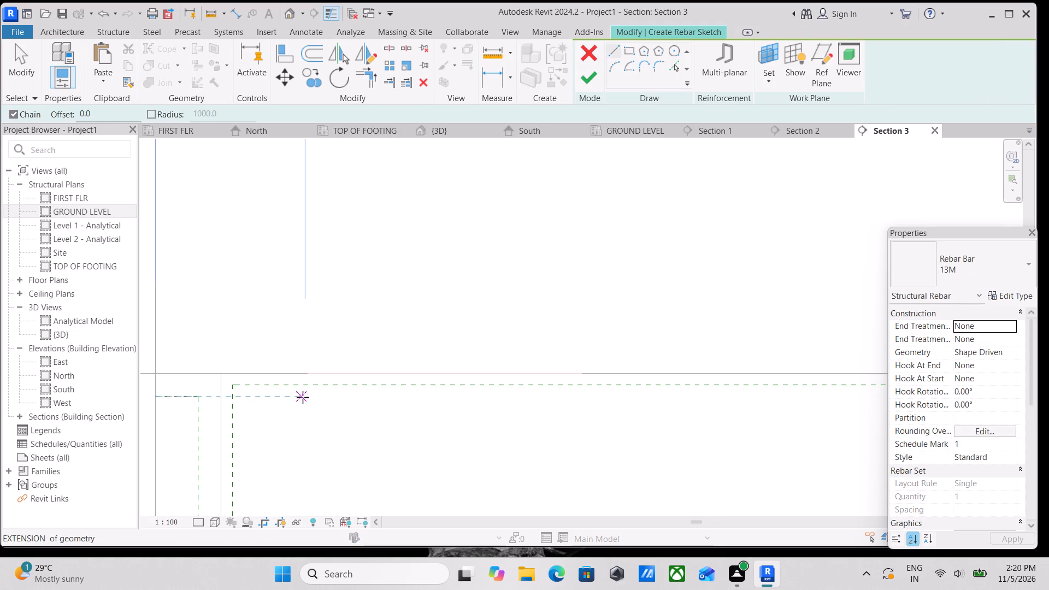
Sketch a horizontal rebar line about 720 mm long inward from the slab's end cover line, near its top.
{"action": "left_click", "coordinate": [238, 409]}
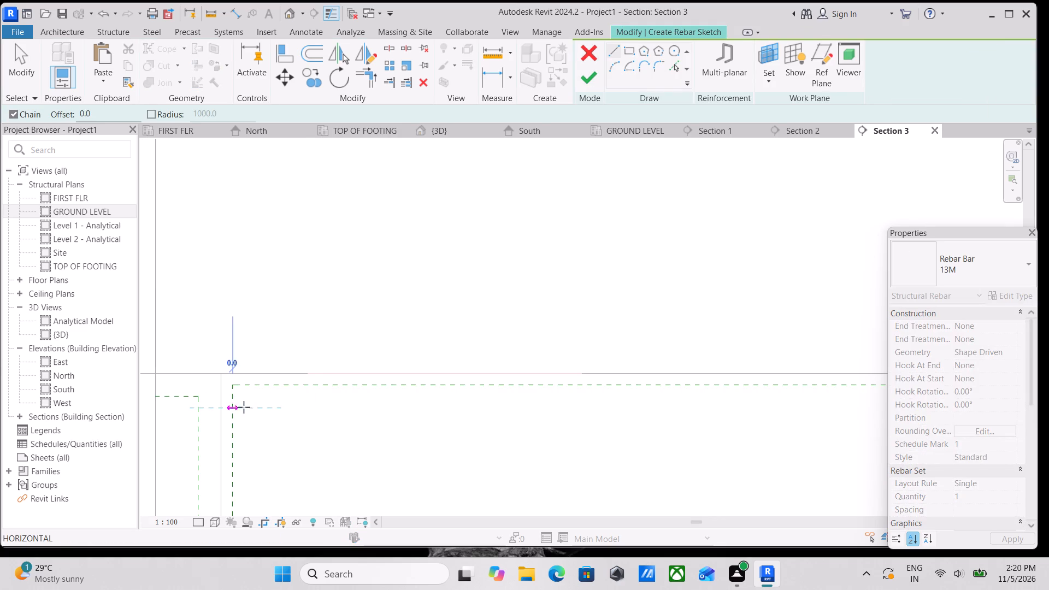
{"action": "scroll", "coordinate": [330, 407], "scroll_direction": "down", "scroll_amount": 1}
{"action": "middle_click_drag", "start_coordinate": [330, 407], "coordinate": [310, 369]}
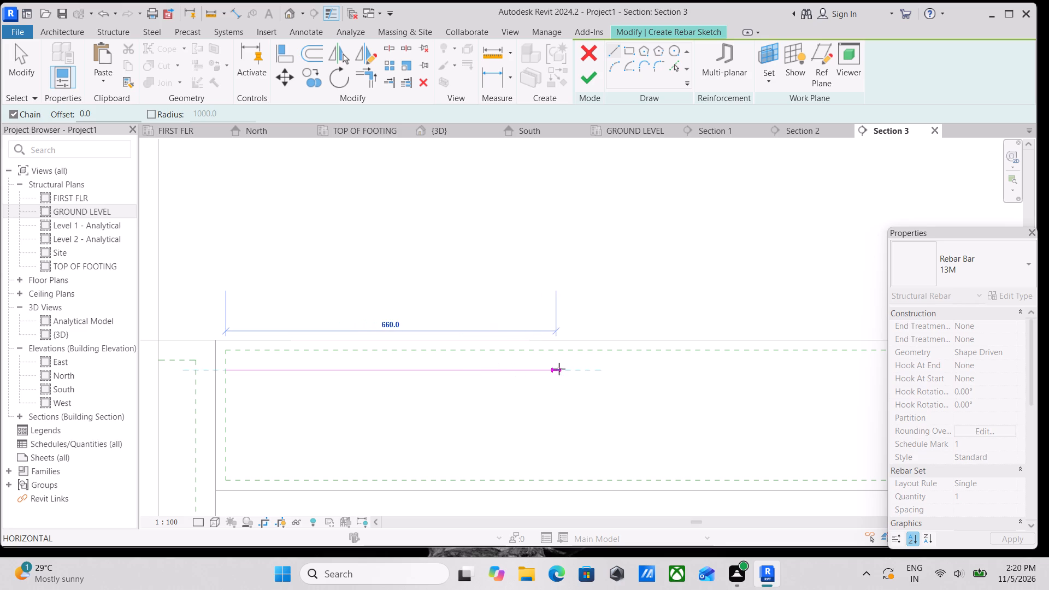
{"action": "left_click", "coordinate": [590, 367]}
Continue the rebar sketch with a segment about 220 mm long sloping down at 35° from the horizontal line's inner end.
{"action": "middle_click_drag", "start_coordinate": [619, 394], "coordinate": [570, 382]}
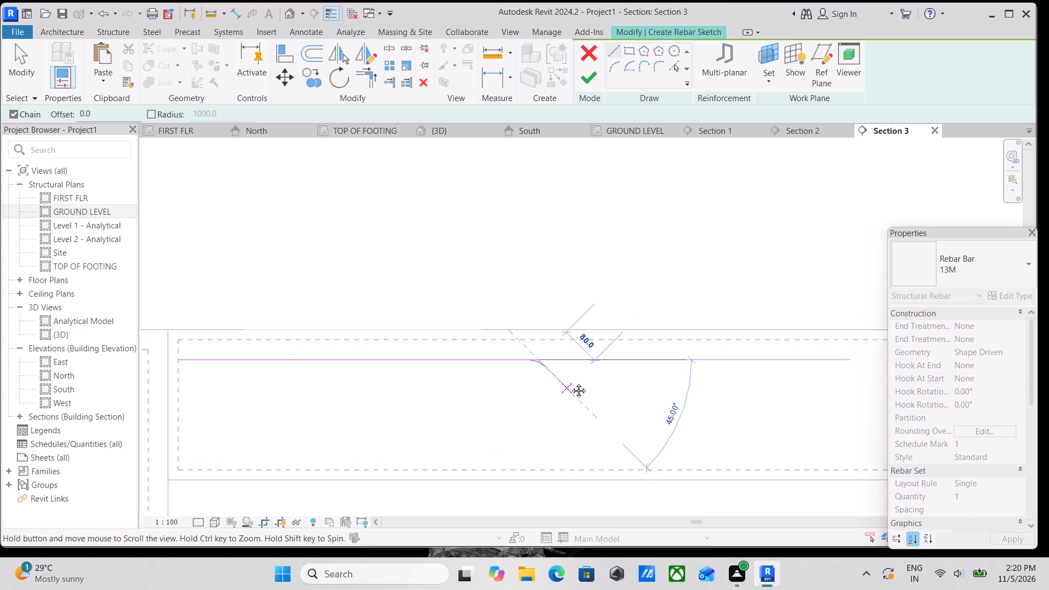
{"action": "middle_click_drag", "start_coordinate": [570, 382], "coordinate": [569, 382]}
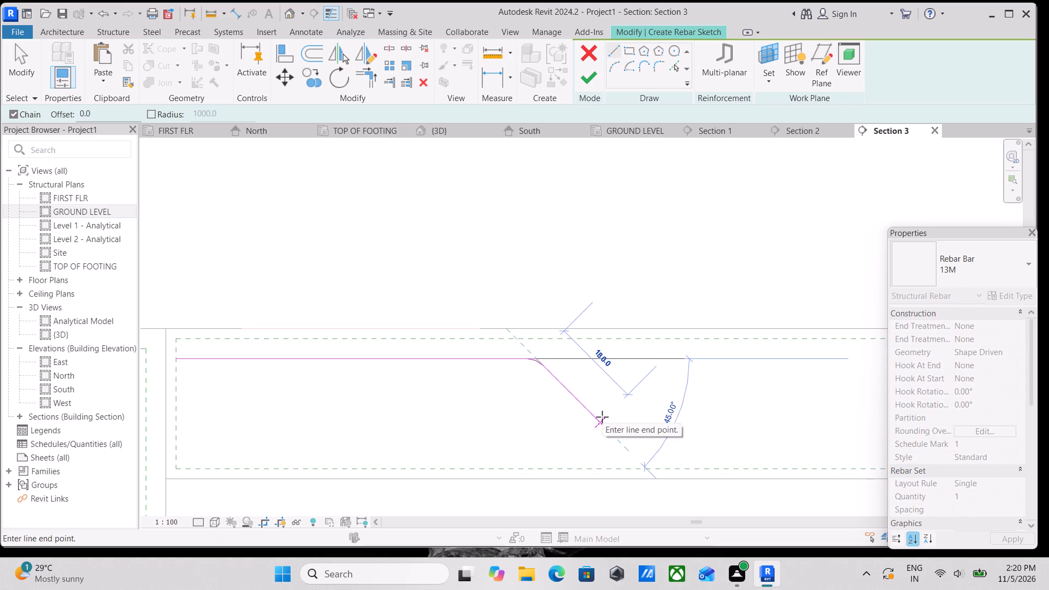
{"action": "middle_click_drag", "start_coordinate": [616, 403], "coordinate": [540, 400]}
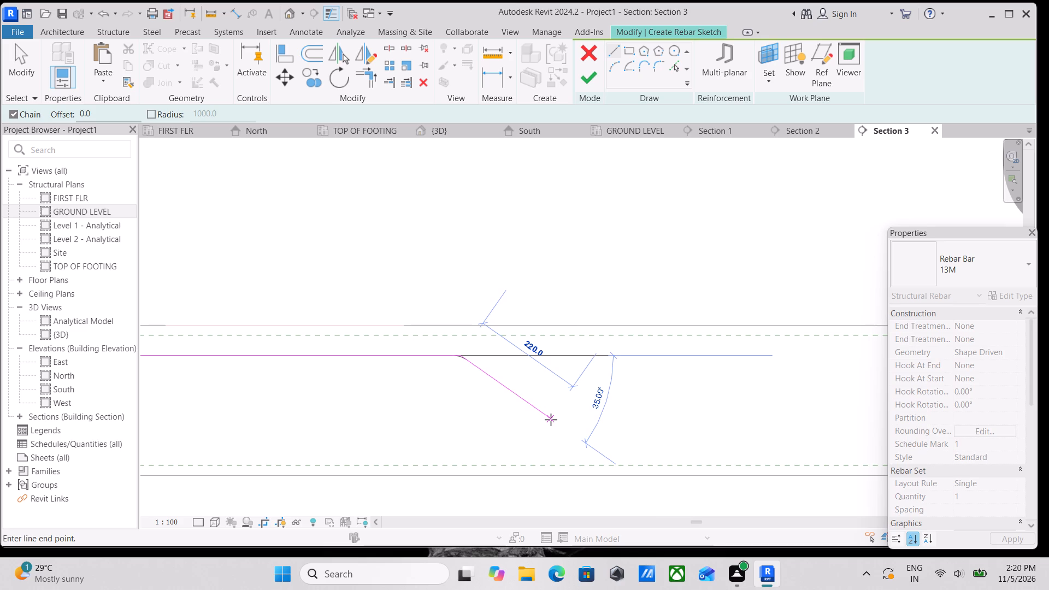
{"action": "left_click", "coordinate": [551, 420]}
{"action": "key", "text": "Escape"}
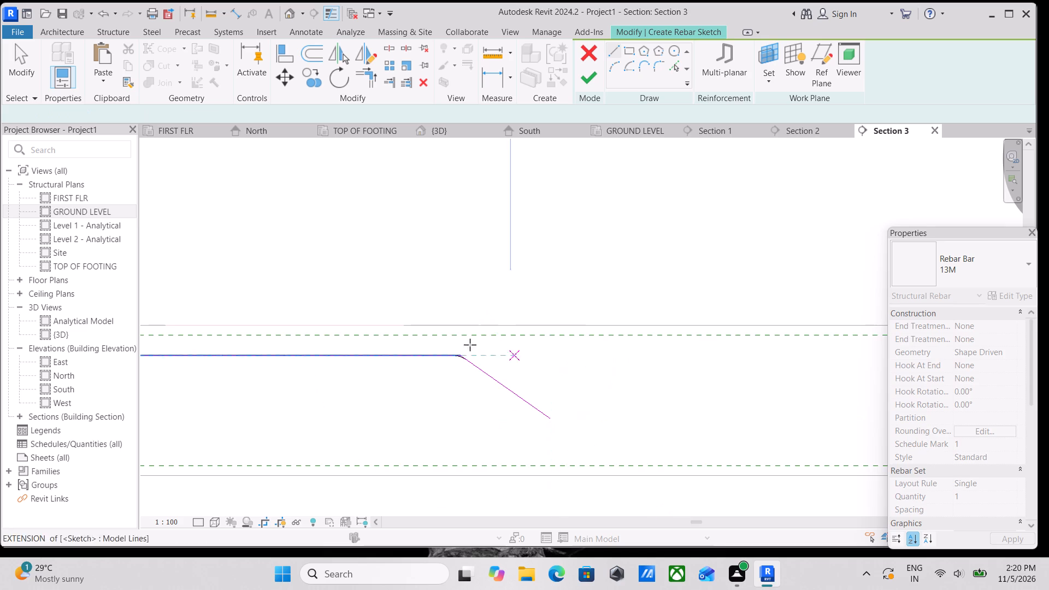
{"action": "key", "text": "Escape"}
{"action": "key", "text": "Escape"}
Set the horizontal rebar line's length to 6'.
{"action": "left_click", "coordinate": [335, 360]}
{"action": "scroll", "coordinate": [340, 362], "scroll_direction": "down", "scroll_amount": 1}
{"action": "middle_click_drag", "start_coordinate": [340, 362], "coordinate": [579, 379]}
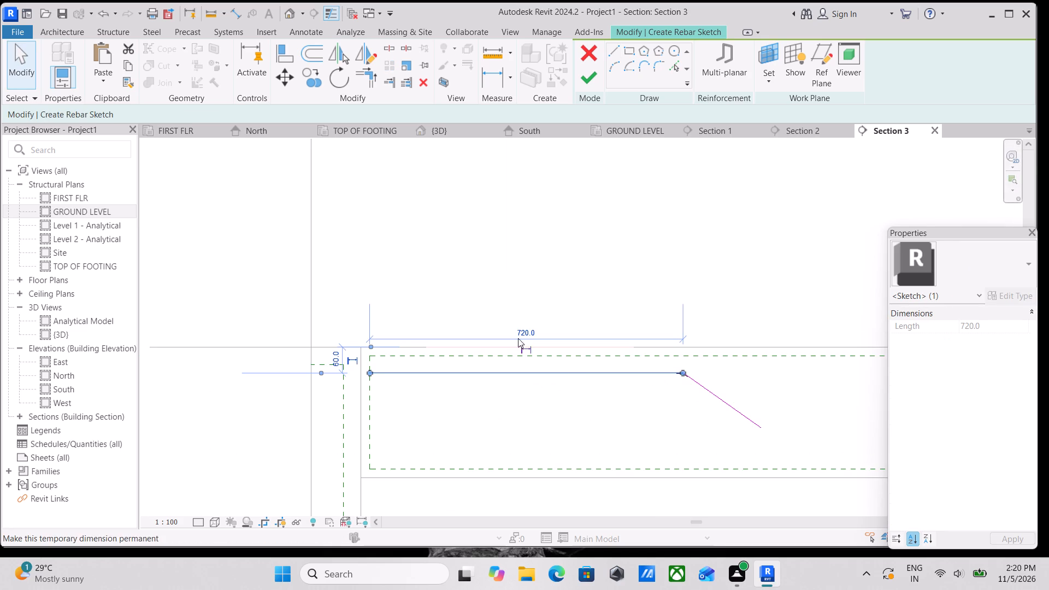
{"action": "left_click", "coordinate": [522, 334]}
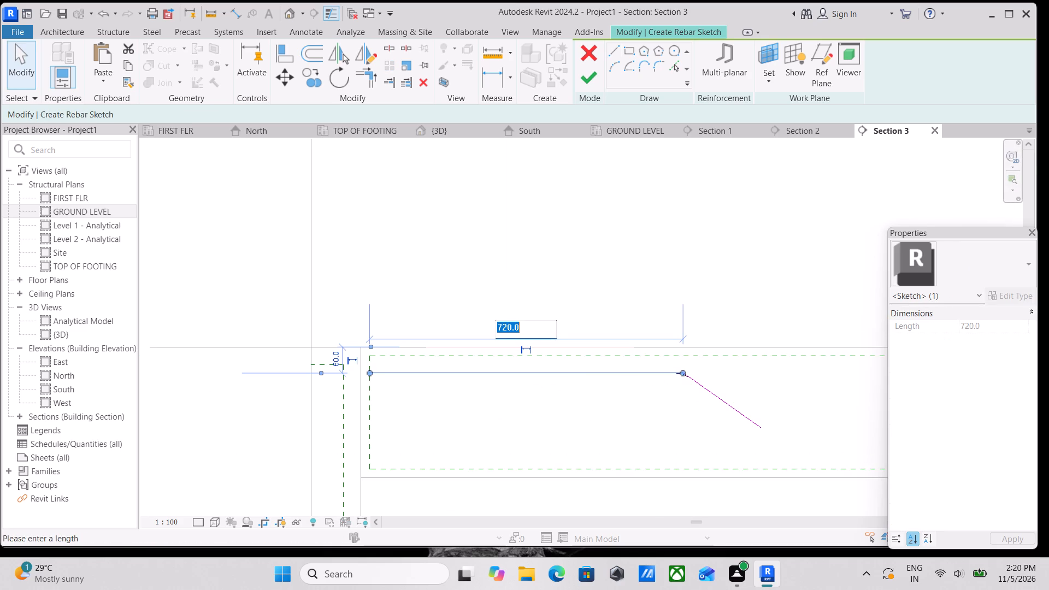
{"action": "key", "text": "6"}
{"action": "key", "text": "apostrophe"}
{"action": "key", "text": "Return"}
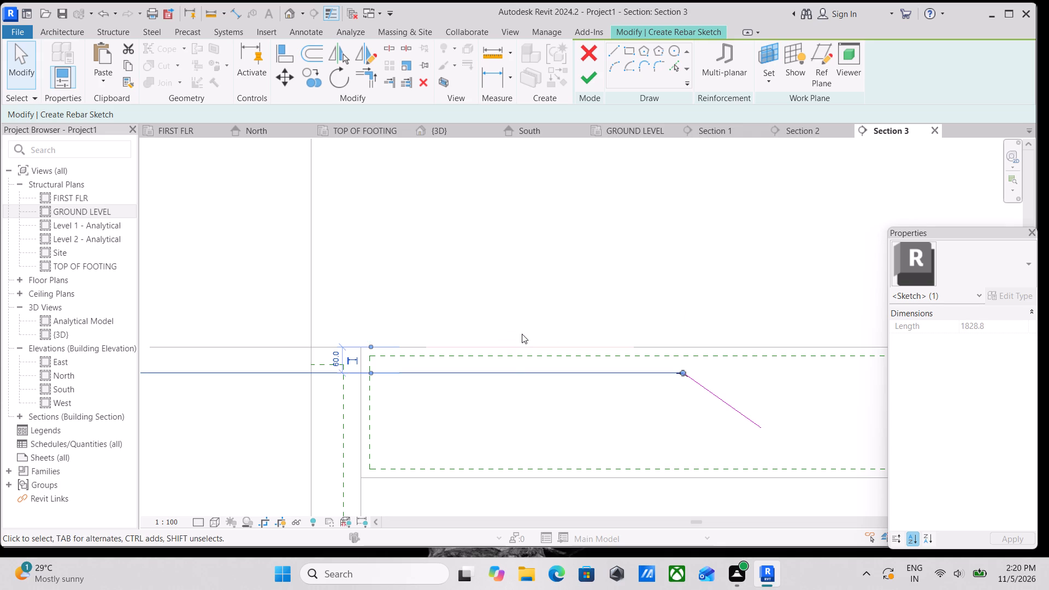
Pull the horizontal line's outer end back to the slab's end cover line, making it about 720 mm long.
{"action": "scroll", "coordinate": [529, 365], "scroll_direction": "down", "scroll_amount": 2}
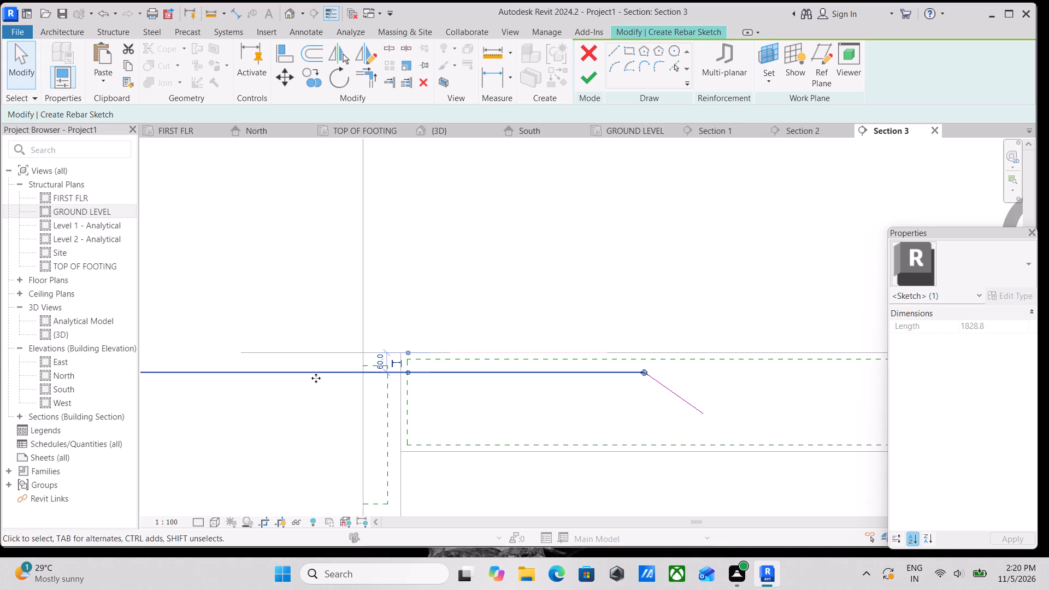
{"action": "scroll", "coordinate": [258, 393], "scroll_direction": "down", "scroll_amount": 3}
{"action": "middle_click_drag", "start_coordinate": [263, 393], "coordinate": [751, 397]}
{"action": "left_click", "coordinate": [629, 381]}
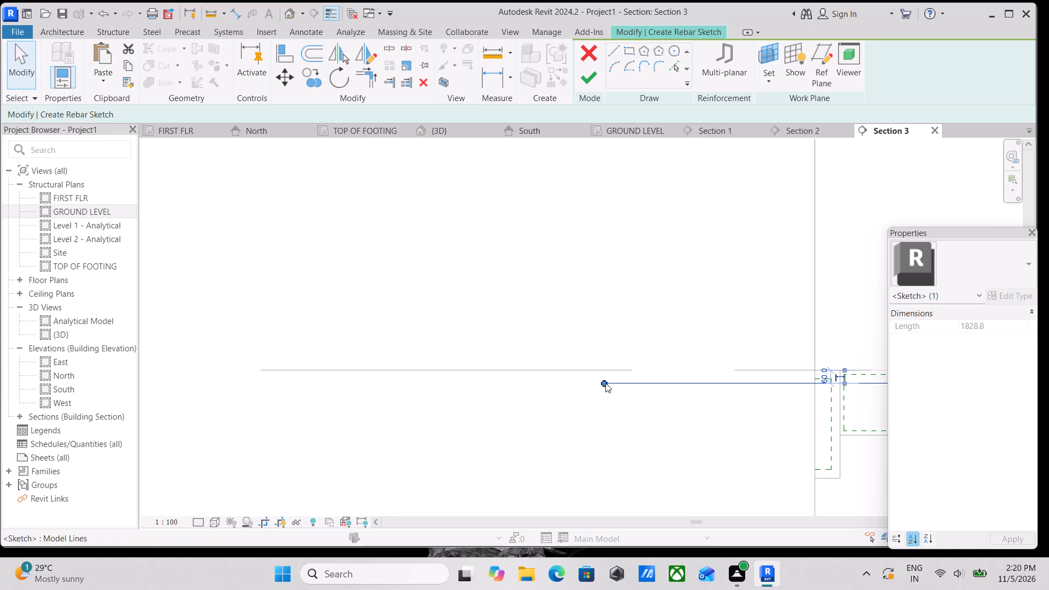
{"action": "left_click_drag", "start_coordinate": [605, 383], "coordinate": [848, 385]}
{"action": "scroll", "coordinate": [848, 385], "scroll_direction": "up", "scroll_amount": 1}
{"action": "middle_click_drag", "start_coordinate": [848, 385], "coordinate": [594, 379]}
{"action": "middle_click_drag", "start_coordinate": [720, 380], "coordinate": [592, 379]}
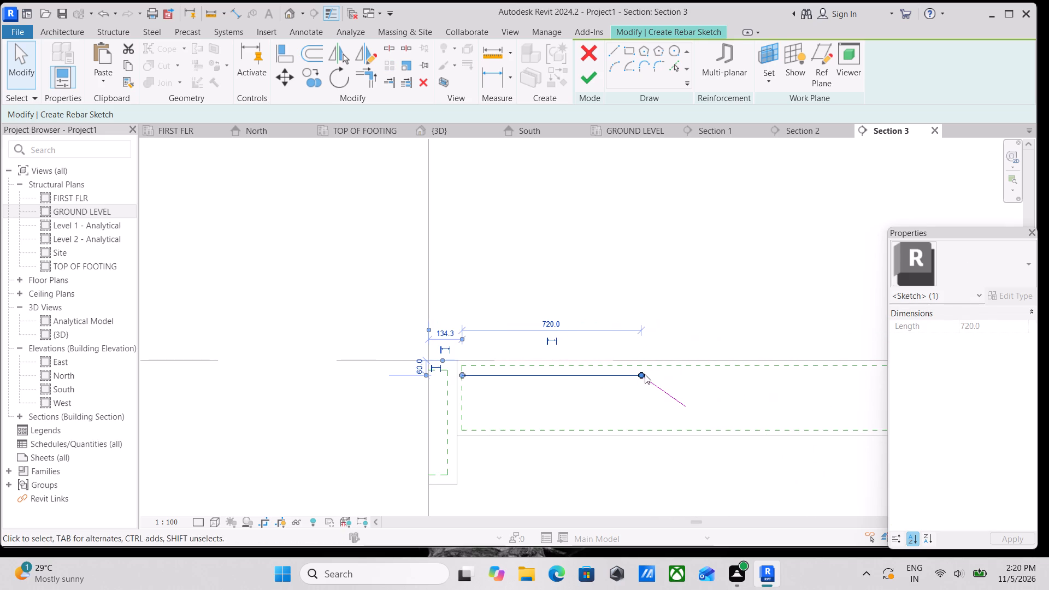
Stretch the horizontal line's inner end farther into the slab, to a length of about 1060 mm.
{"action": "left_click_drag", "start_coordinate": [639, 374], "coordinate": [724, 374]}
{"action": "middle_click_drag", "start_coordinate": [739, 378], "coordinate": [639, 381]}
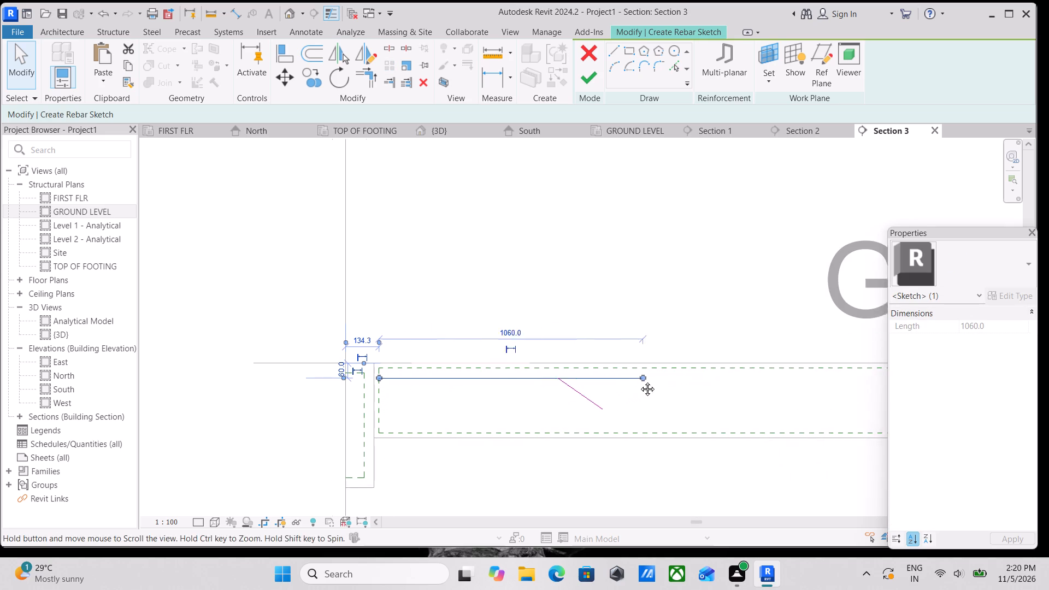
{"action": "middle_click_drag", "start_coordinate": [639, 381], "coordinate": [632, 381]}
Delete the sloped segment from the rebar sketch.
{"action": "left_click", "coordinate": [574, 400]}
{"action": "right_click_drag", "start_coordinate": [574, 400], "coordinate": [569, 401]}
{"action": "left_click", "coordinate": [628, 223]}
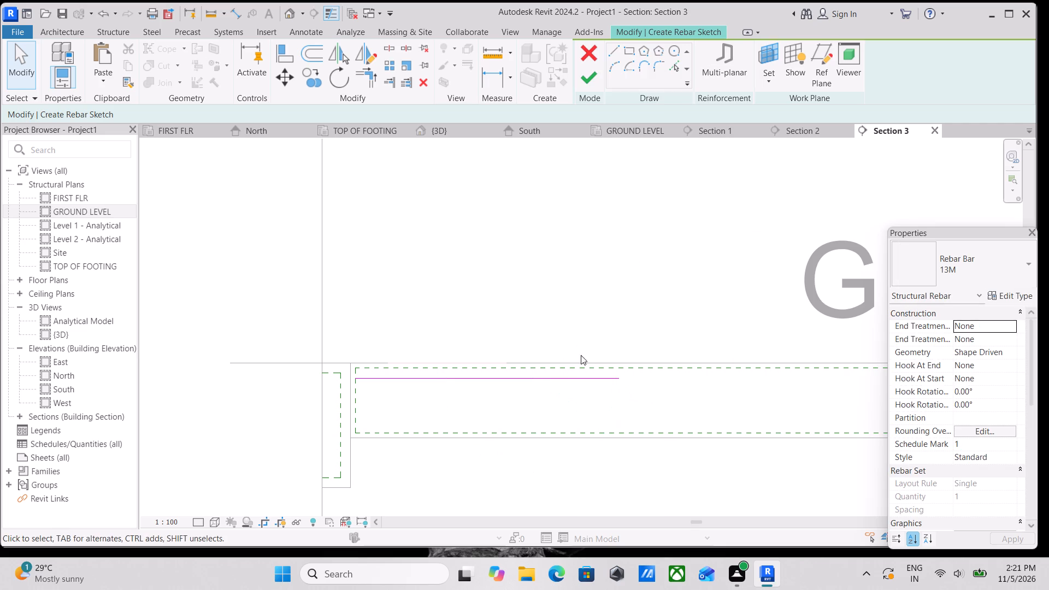
Stretch the horizontal rebar line's inner end to about 1400 mm, and set the line's length to 7'.
{"action": "left_click", "coordinate": [594, 382]}
{"action": "middle_click_drag", "start_coordinate": [649, 390], "coordinate": [556, 383]}
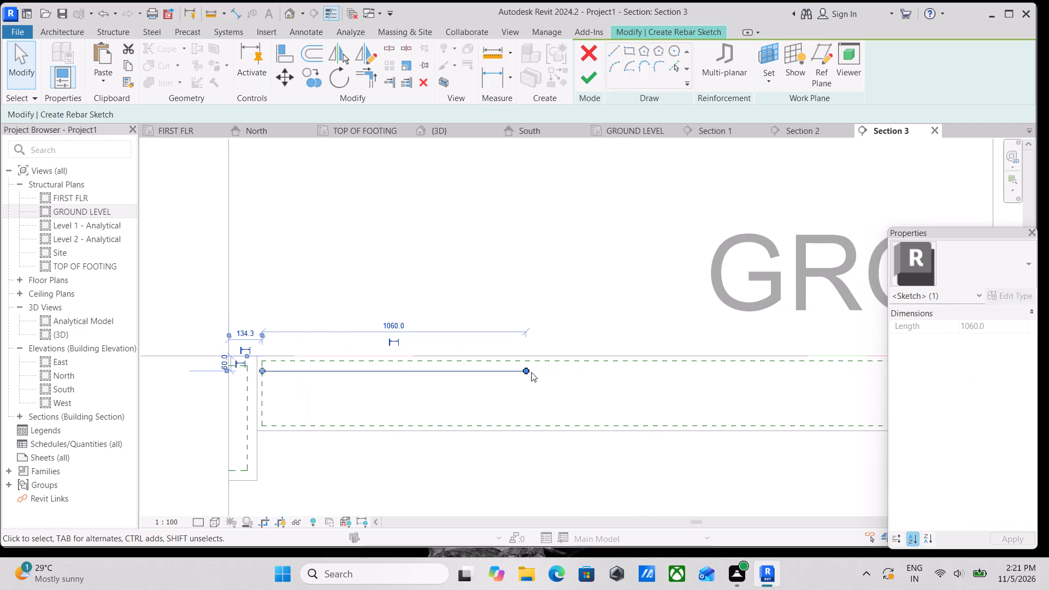
{"action": "left_click_drag", "start_coordinate": [530, 372], "coordinate": [612, 370]}
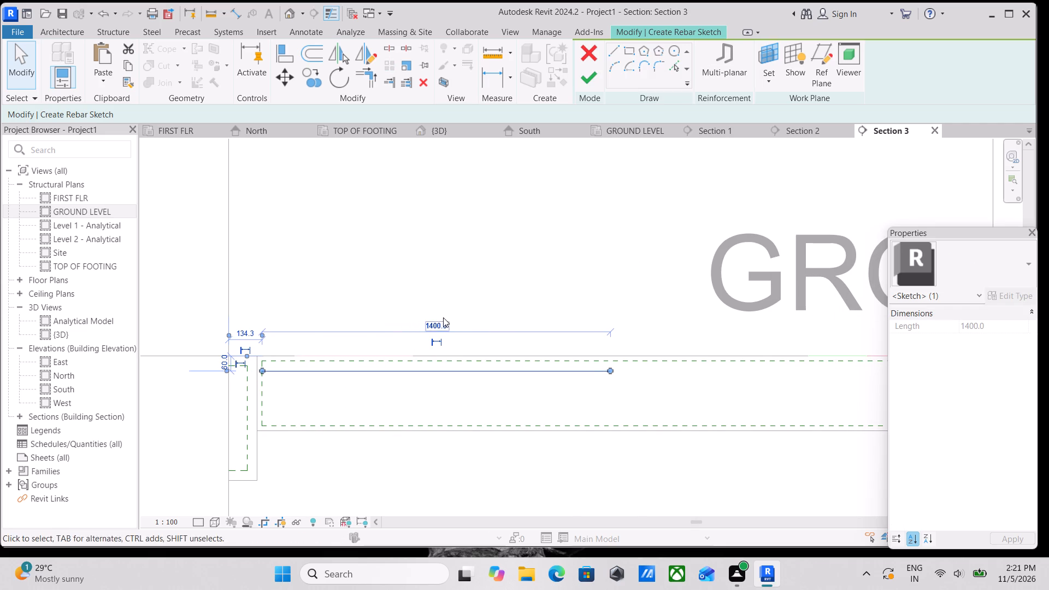
{"action": "left_click", "coordinate": [443, 317]}
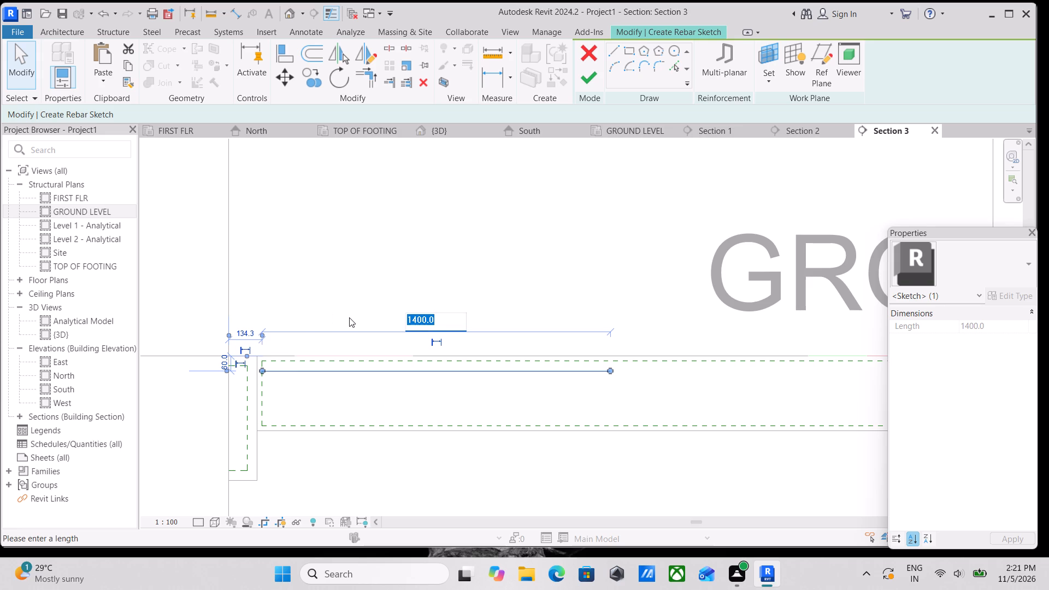
{"action": "type", "text": "7'"}
{"action": "key", "text": "Return"}
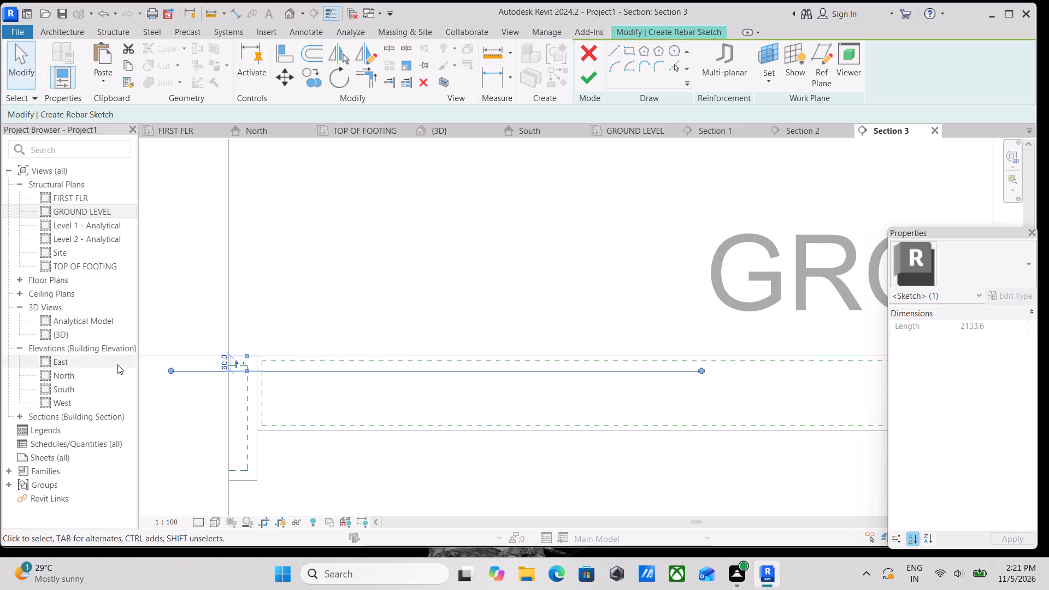
Move the 7' line inward to bring its outer end near the slab's end cover line.
{"action": "left_click", "coordinate": [285, 78]}
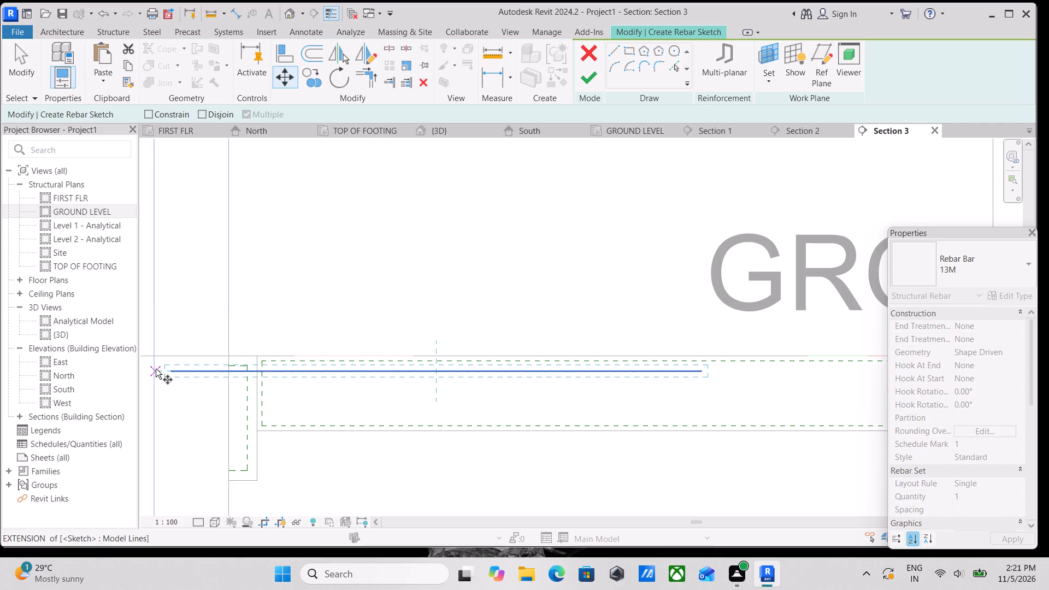
{"action": "scroll", "coordinate": [156, 369], "scroll_direction": "up", "scroll_amount": 4}
{"action": "left_click", "coordinate": [180, 372]}
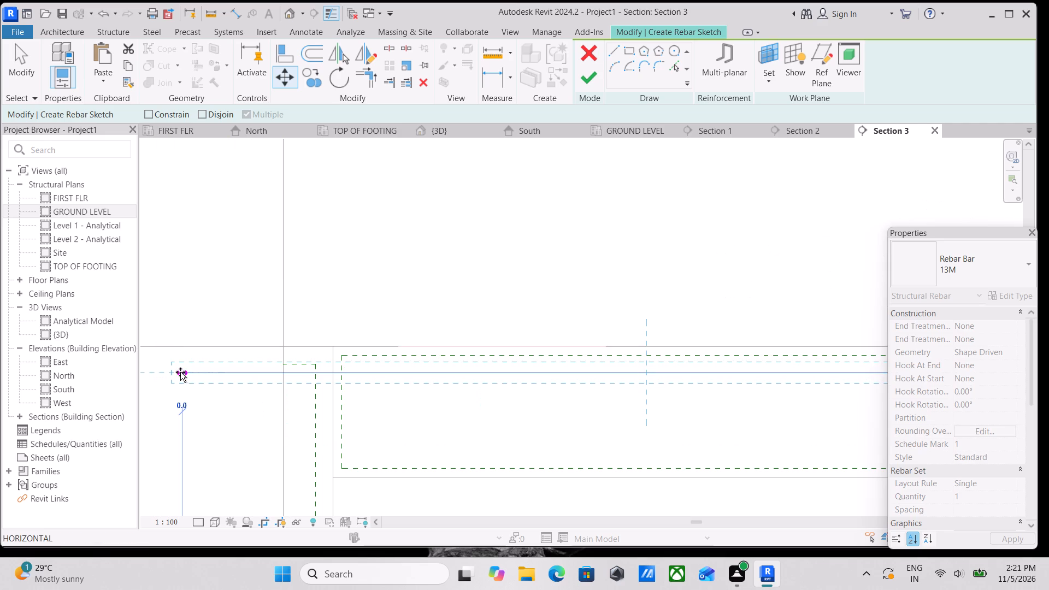
{"action": "left_click", "coordinate": [343, 374]}
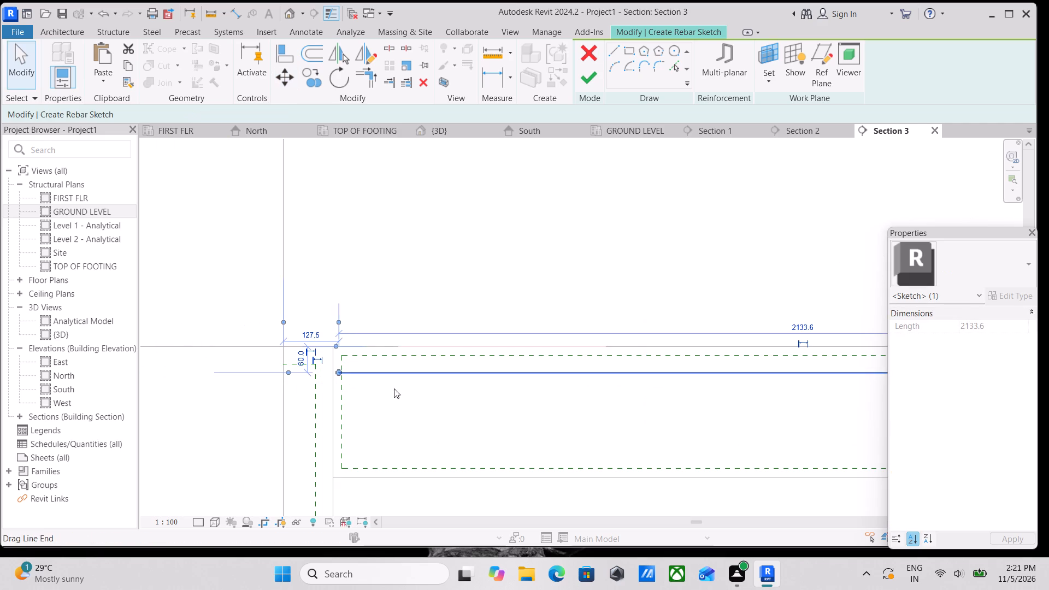
Move the rebar line about 5 mm farther inward toward the slab's end cover line.
{"action": "middle_click_drag", "start_coordinate": [394, 390], "coordinate": [290, 380]}
{"action": "scroll", "coordinate": [261, 365], "scroll_direction": "up", "scroll_amount": 5}
{"action": "middle_click_drag", "start_coordinate": [229, 373], "coordinate": [320, 429]}
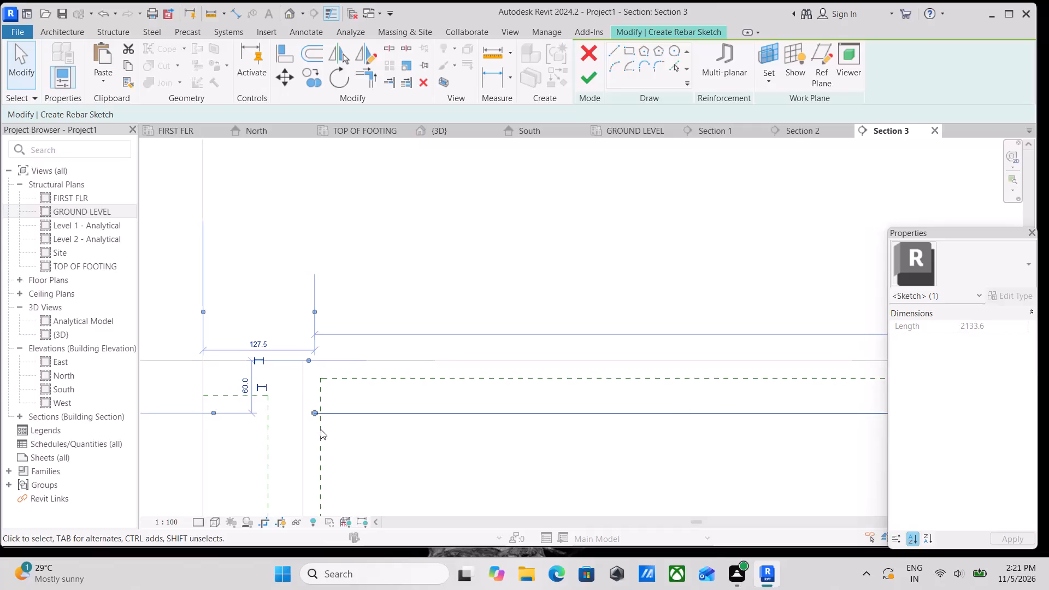
{"action": "left_click", "coordinate": [278, 76]}
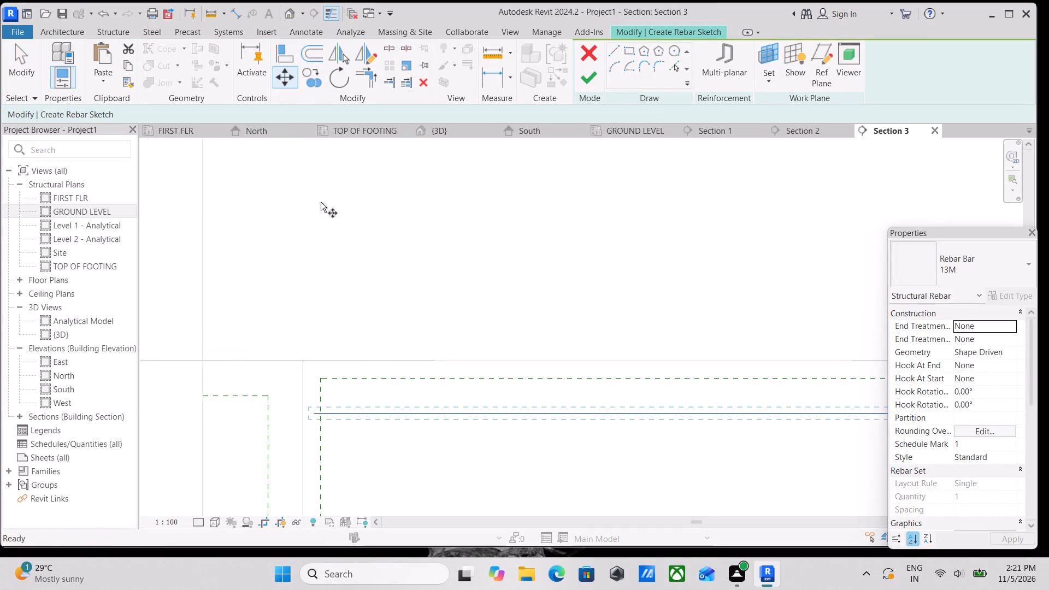
{"action": "scroll", "coordinate": [310, 419], "scroll_direction": "up", "scroll_amount": 9}
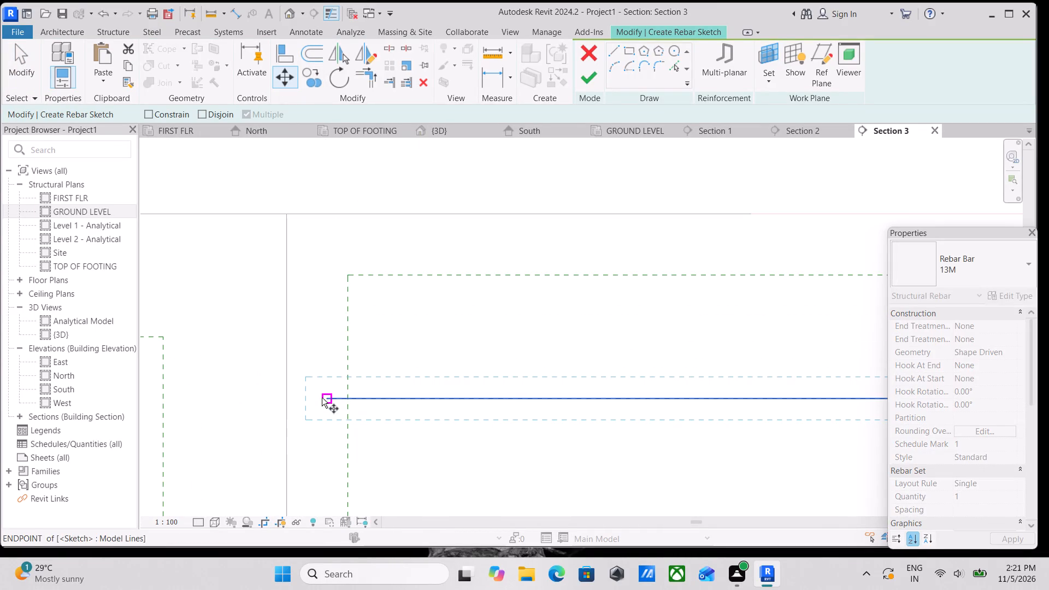
{"action": "left_click", "coordinate": [321, 397]}
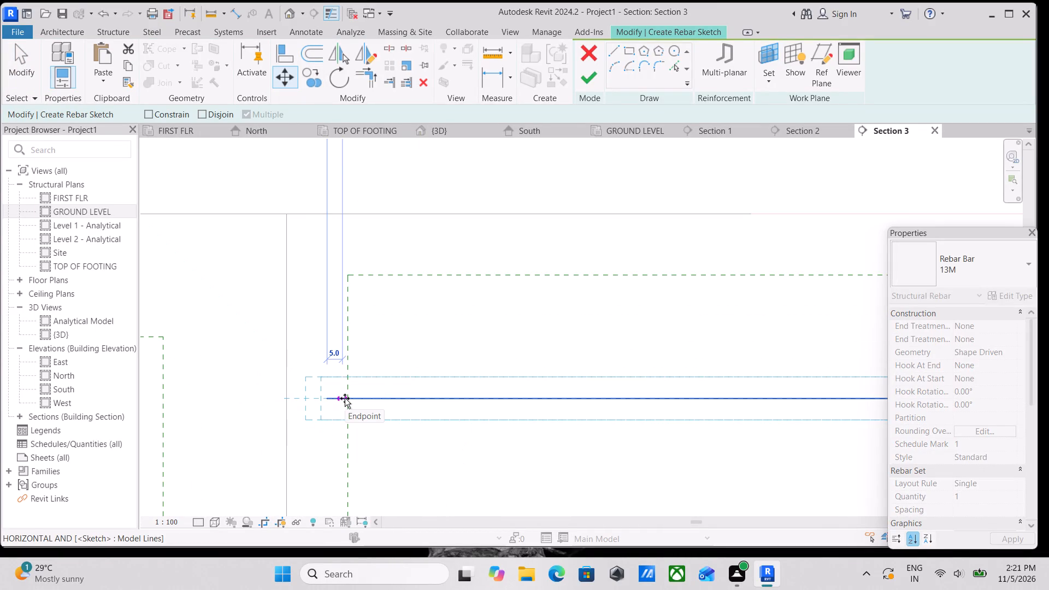
{"action": "left_click", "coordinate": [345, 398]}
Move the rebar line about 1.7 mm farther inward so its outer end lies on the slab's end cover line.
{"action": "scroll", "coordinate": [402, 414], "scroll_direction": "down", "scroll_amount": 1}
{"action": "scroll", "coordinate": [364, 396], "scroll_direction": "up", "scroll_amount": 1}
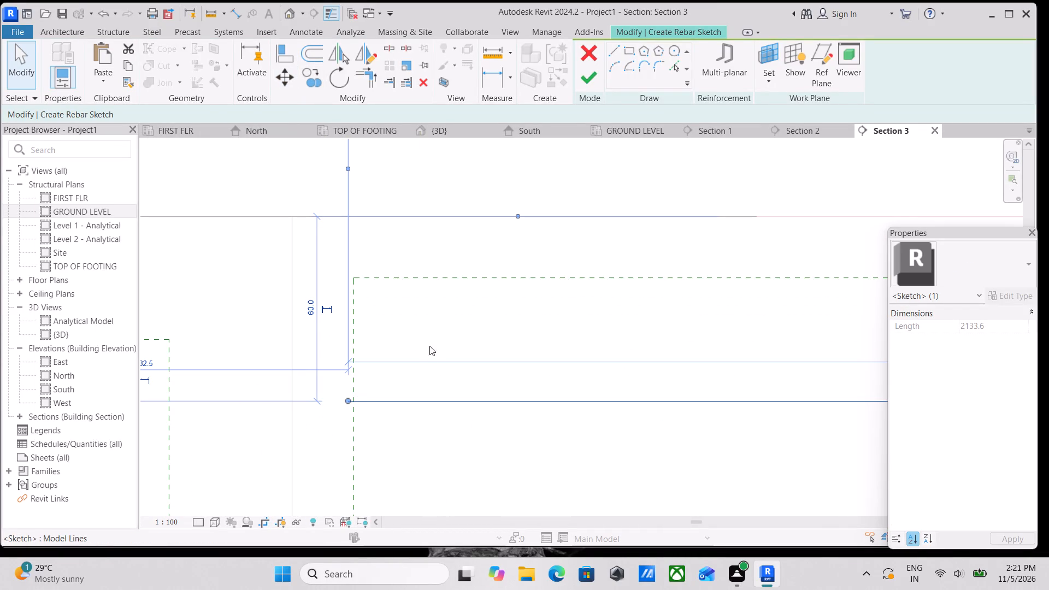
{"action": "left_click", "coordinate": [287, 75]}
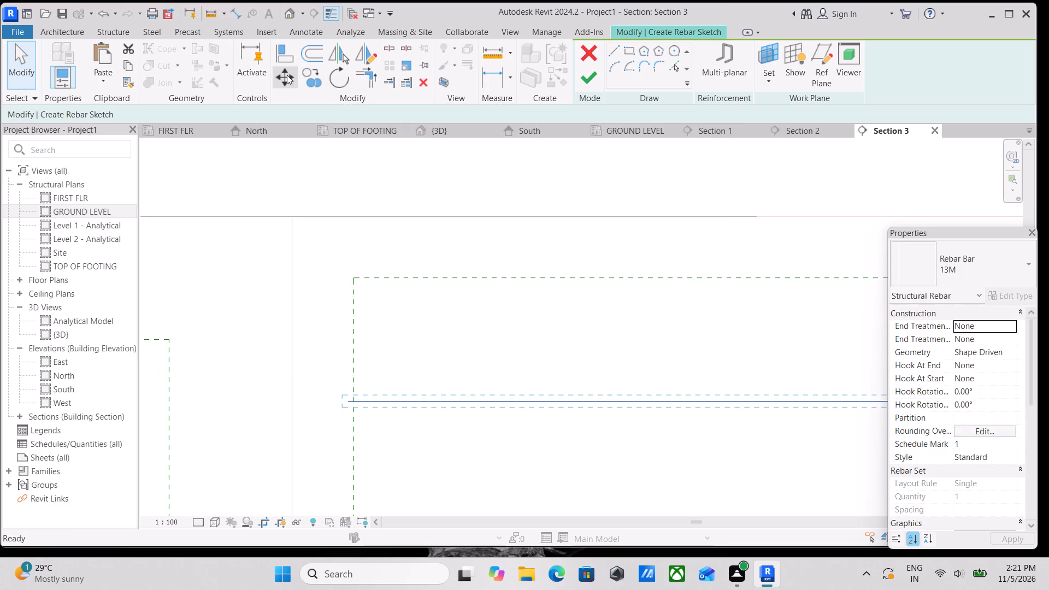
{"action": "scroll", "coordinate": [345, 391], "scroll_direction": "up", "scroll_amount": 8}
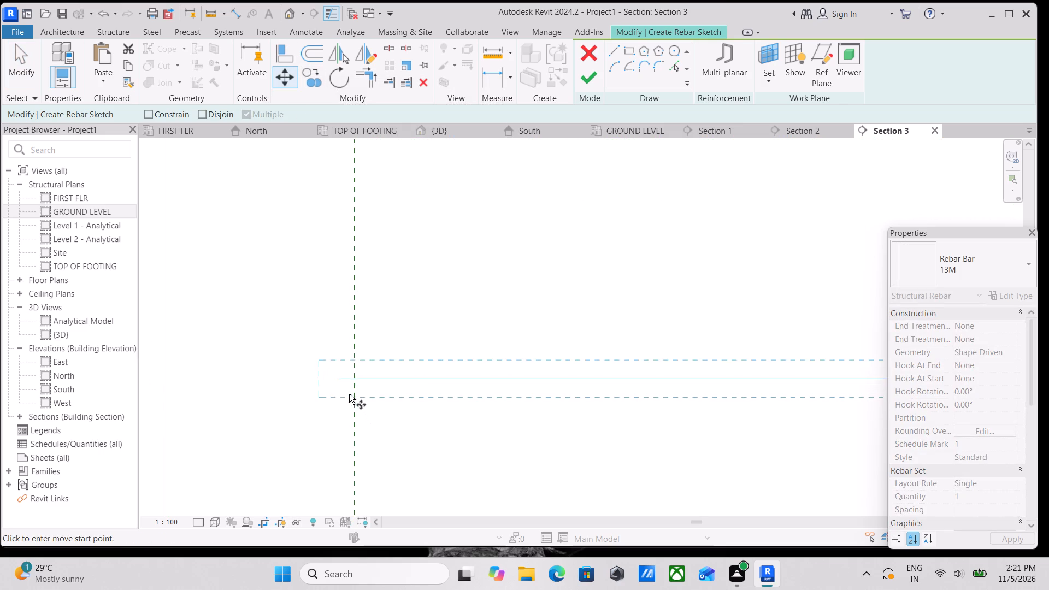
{"action": "scroll", "coordinate": [349, 394], "scroll_direction": "up", "scroll_amount": 3}
{"action": "left_click", "coordinate": [329, 370]}
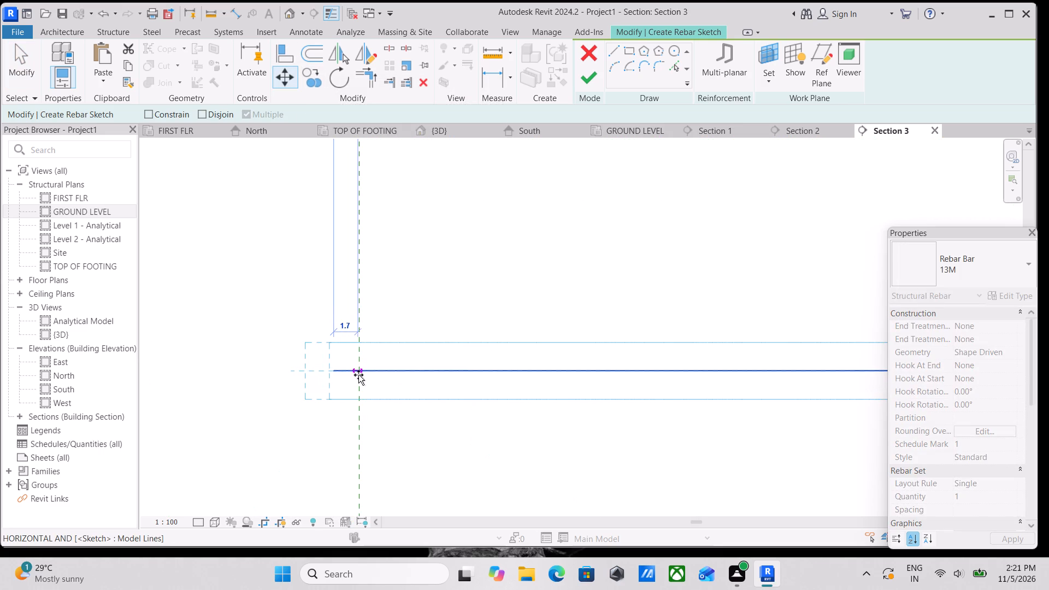
{"action": "left_click", "coordinate": [360, 373]}
Deselect the rebar line and examine its full length within the slab, from the outer end to the inner end.
{"action": "scroll", "coordinate": [455, 400], "scroll_direction": "down", "scroll_amount": 4}
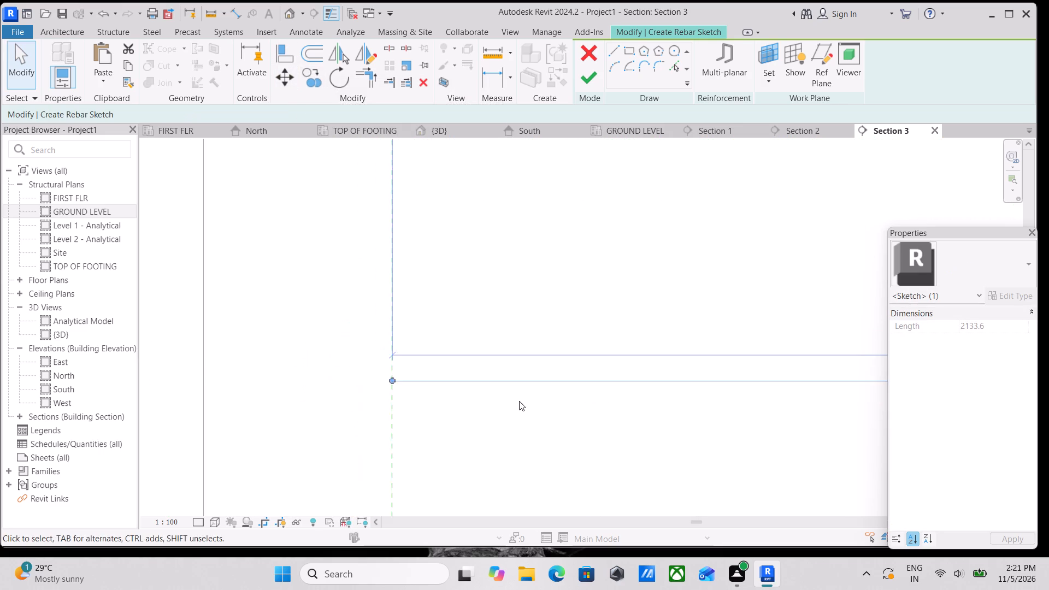
{"action": "scroll", "coordinate": [519, 401], "scroll_direction": "down", "scroll_amount": 2}
{"action": "middle_click_drag", "start_coordinate": [516, 400], "coordinate": [195, 359]}
{"action": "scroll", "coordinate": [581, 441], "scroll_direction": "down", "scroll_amount": 3}
{"action": "middle_click_drag", "start_coordinate": [567, 437], "coordinate": [315, 420]}
{"action": "scroll", "coordinate": [793, 429], "scroll_direction": "down", "scroll_amount": 4}
{"action": "middle_click_drag", "start_coordinate": [790, 429], "coordinate": [468, 430]}
{"action": "middle_click_drag", "start_coordinate": [758, 428], "coordinate": [586, 436]}
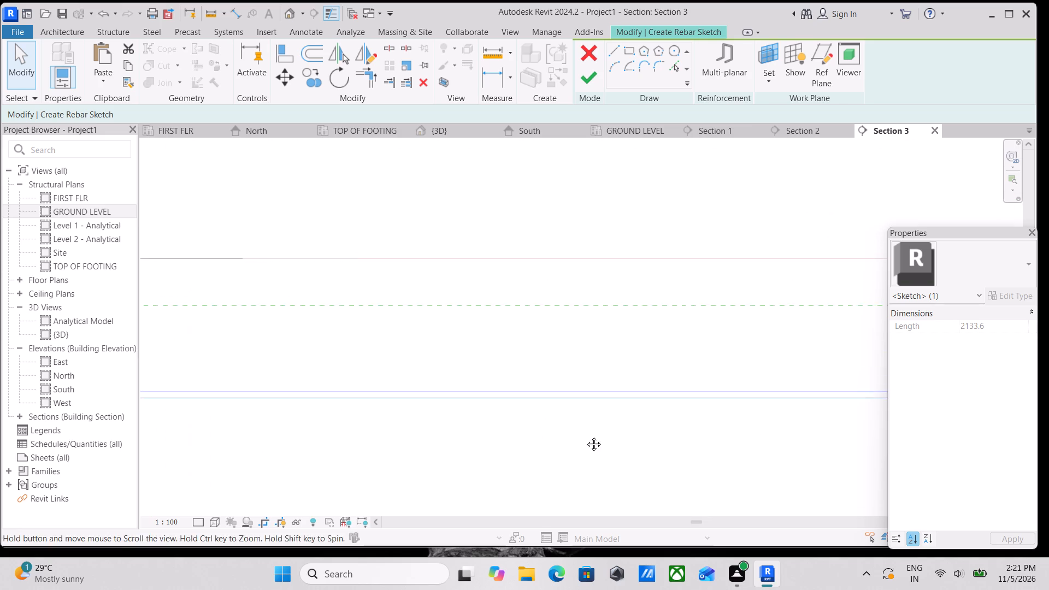
{"action": "middle_click_drag", "start_coordinate": [586, 436], "coordinate": [580, 436]}
{"action": "scroll", "coordinate": [624, 429], "scroll_direction": "down", "scroll_amount": 3}
{"action": "key", "text": "Escape"}
{"action": "scroll", "coordinate": [864, 438], "scroll_direction": "down", "scroll_amount": 2}
{"action": "middle_click_drag", "start_coordinate": [852, 434], "coordinate": [577, 424]}
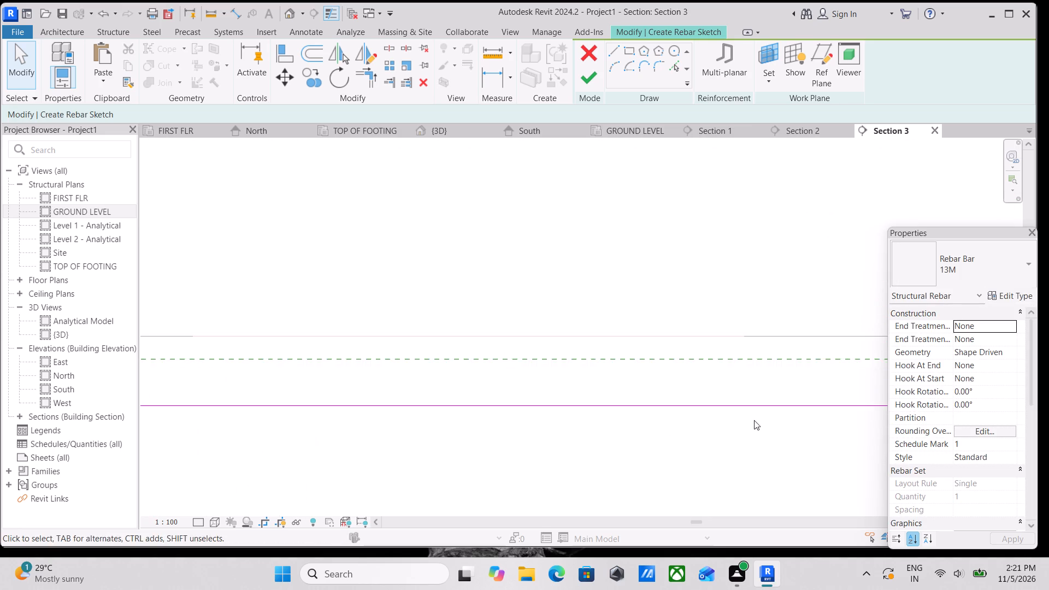
{"action": "scroll", "coordinate": [754, 420], "scroll_direction": "down", "scroll_amount": 2}
{"action": "middle_click_drag", "start_coordinate": [724, 421], "coordinate": [449, 421]}
{"action": "scroll", "coordinate": [724, 422], "scroll_direction": "down", "scroll_amount": 10}
{"action": "middle_click_drag", "start_coordinate": [750, 436], "coordinate": [494, 424]}
{"action": "scroll", "coordinate": [728, 426], "scroll_direction": "down", "scroll_amount": 1}
{"action": "middle_click_drag", "start_coordinate": [724, 426], "coordinate": [524, 417]}
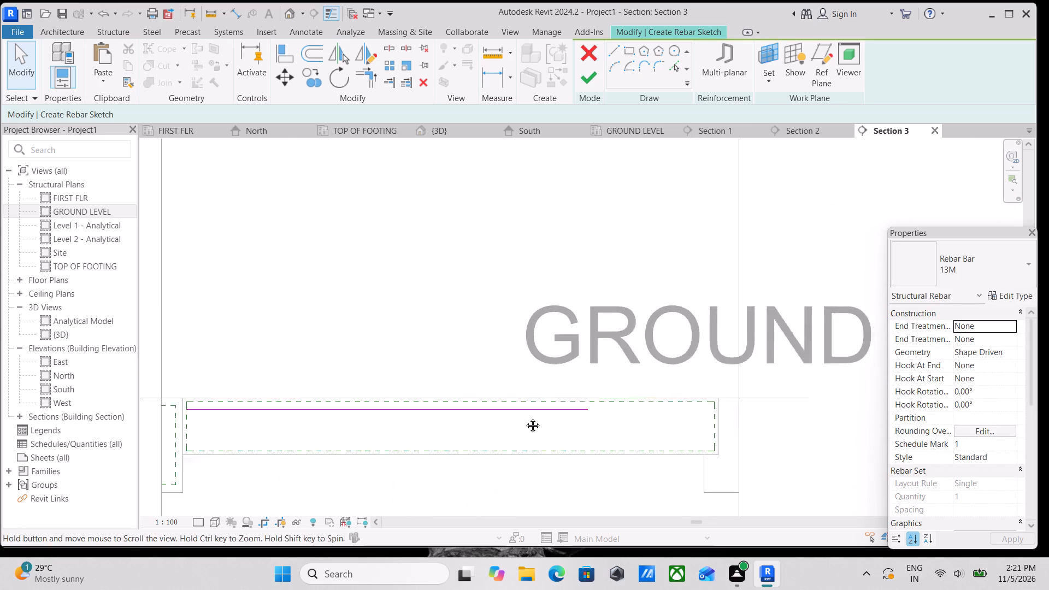
Shorten the top rebar line in the slab to 840 mm by moving its inner end outward.
{"action": "middle_click_drag", "start_coordinate": [524, 417], "coordinate": [523, 417]}
{"action": "scroll", "coordinate": [526, 422], "scroll_direction": "down", "scroll_amount": 1}
{"action": "left_click", "coordinate": [531, 406]}
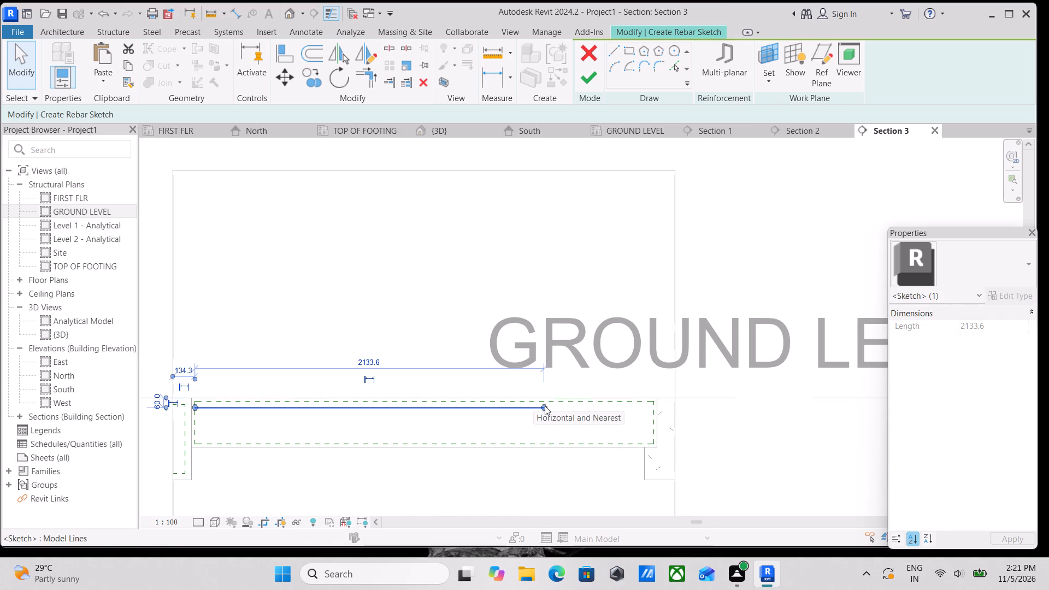
{"action": "left_click_drag", "start_coordinate": [544, 406], "coordinate": [363, 402]}
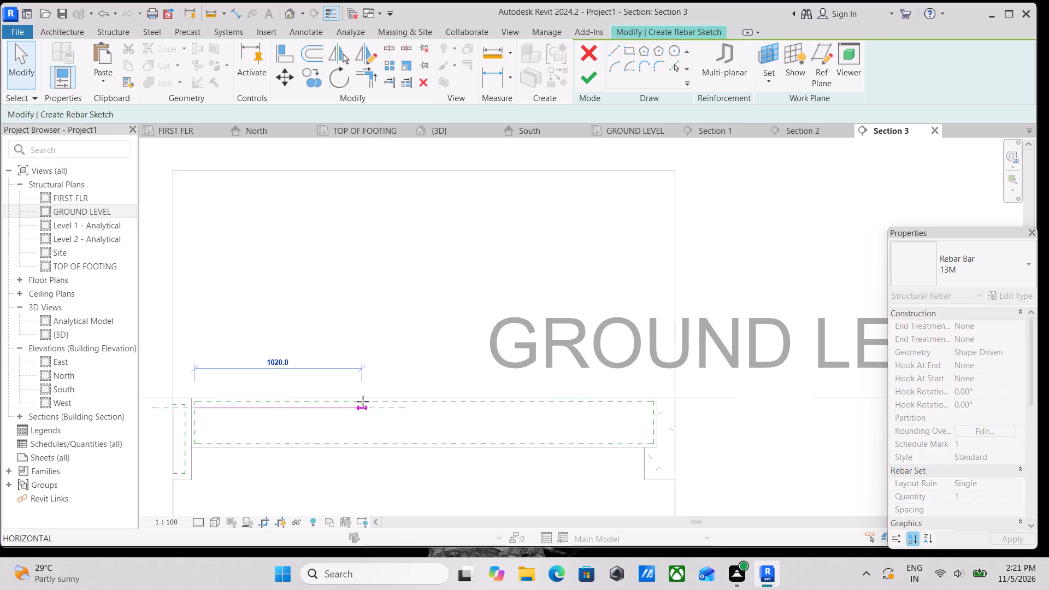
{"action": "left_click_drag", "start_coordinate": [363, 402], "coordinate": [331, 403]}
{"action": "scroll", "coordinate": [329, 421], "scroll_direction": "up", "scroll_amount": 2}
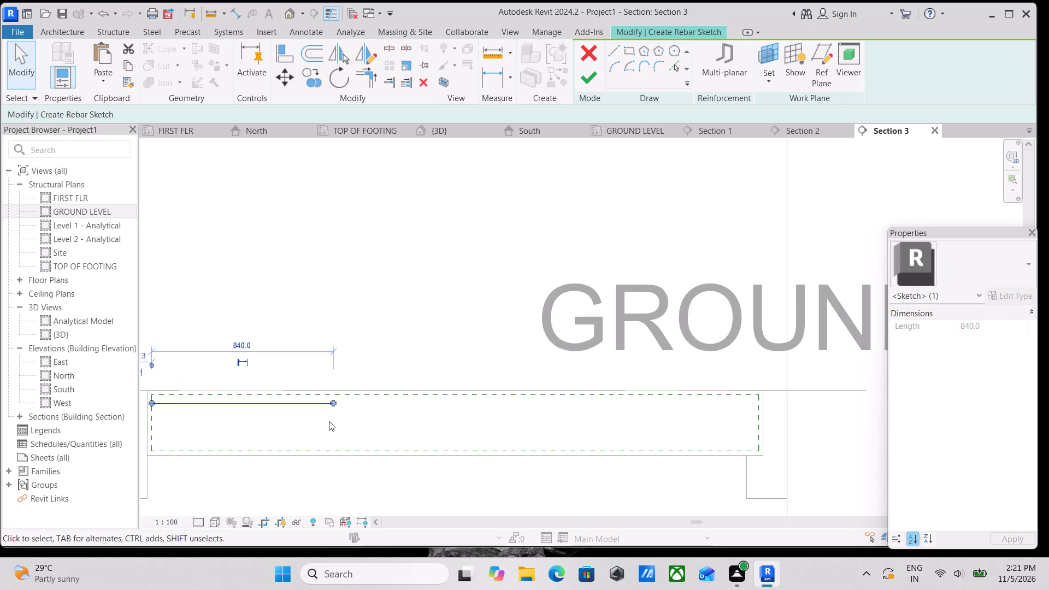
Sketch a sloped rebar segment about 220 mm long, running down from the top line's inner end at about 35°.
{"action": "middle_click_drag", "start_coordinate": [329, 422], "coordinate": [387, 454]}
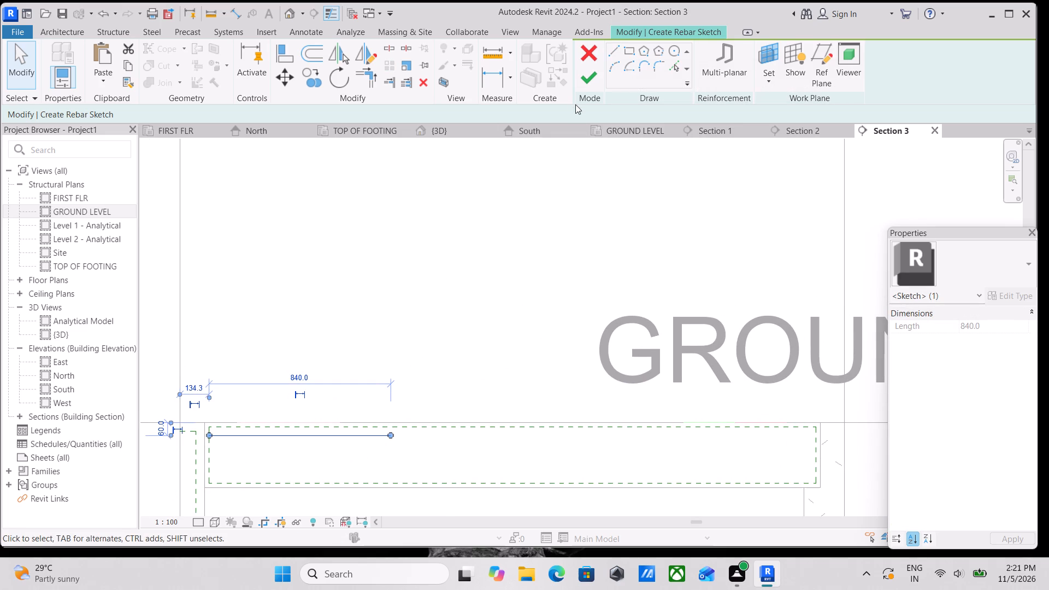
{"action": "left_click", "coordinate": [610, 48]}
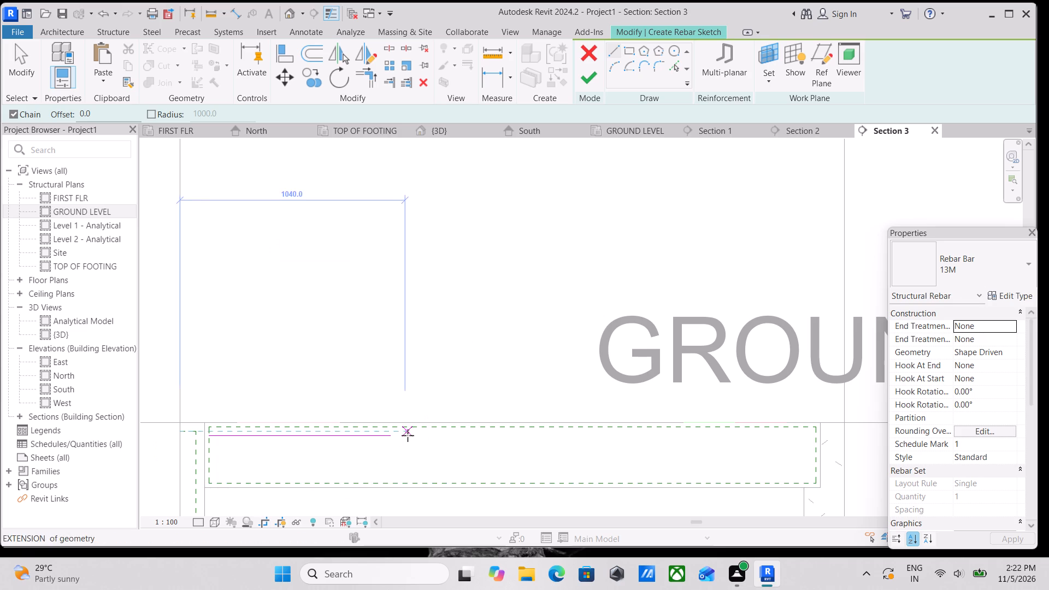
{"action": "scroll", "coordinate": [390, 439], "scroll_direction": "up", "scroll_amount": 5}
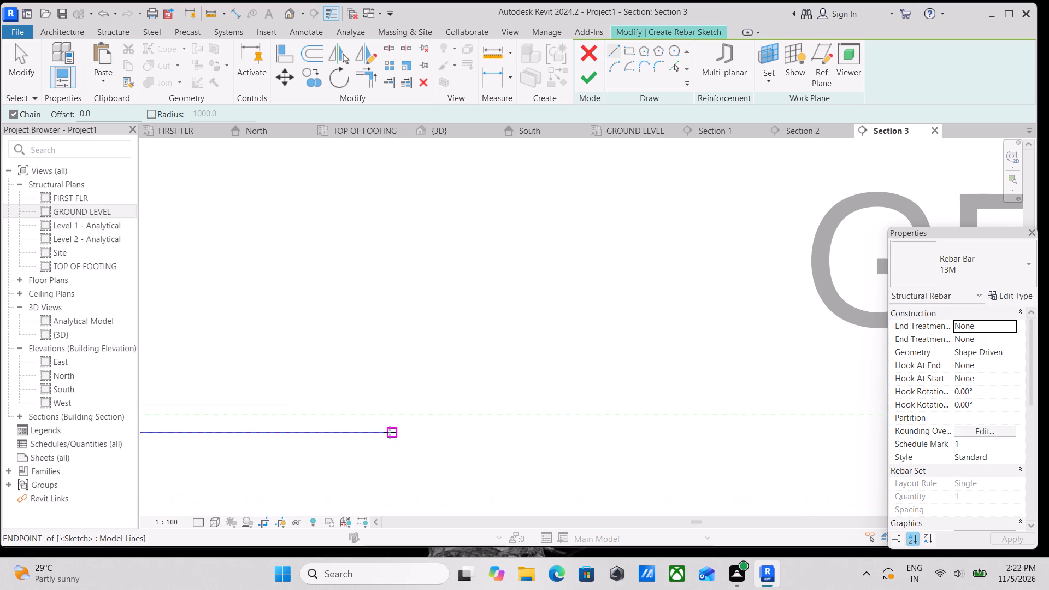
{"action": "left_click", "coordinate": [390, 432]}
{"action": "middle_click_drag", "start_coordinate": [436, 479], "coordinate": [452, 433]}
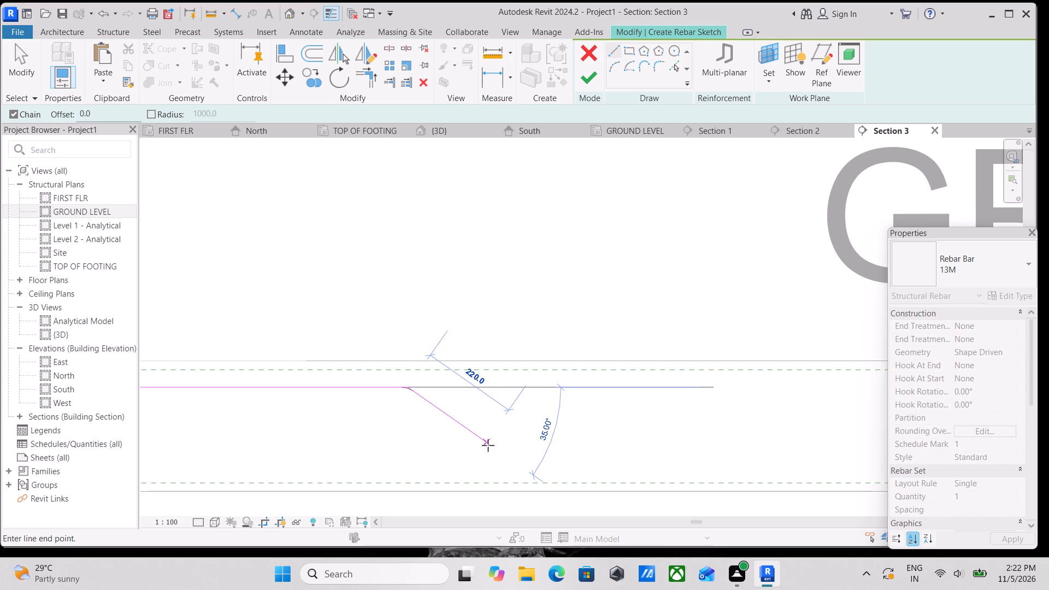
{"action": "left_click", "coordinate": [488, 445]}
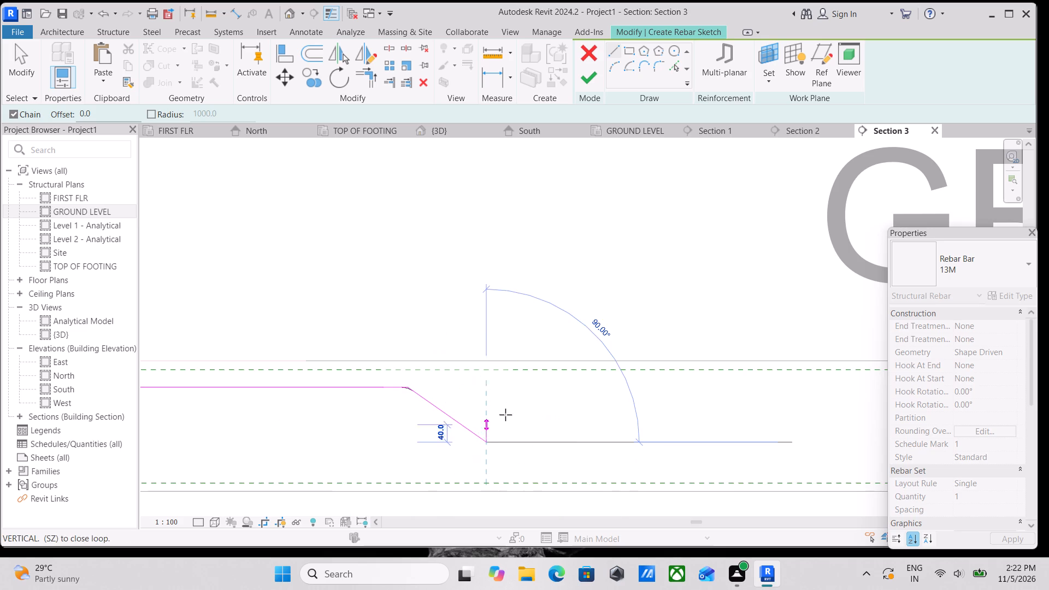
{"action": "key", "text": "Escape"}
{"action": "scroll", "coordinate": [506, 415], "scroll_direction": "down", "scroll_amount": 2}
{"action": "key", "text": "Escape"}
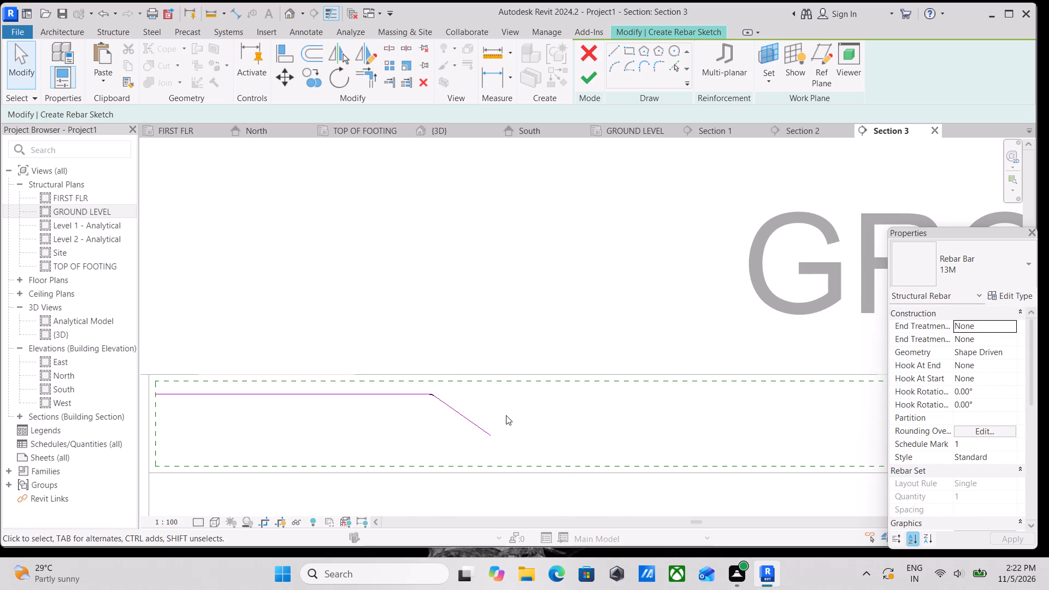
{"action": "scroll", "coordinate": [509, 403], "scroll_direction": "down", "scroll_amount": 2}
{"action": "middle_click_drag", "start_coordinate": [509, 403], "coordinate": [506, 444]}
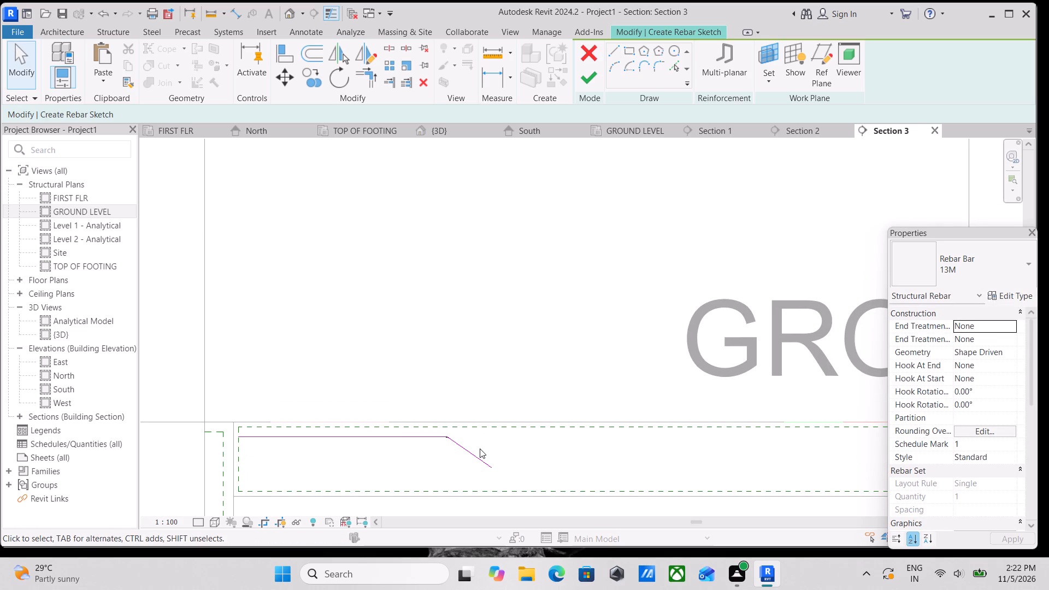
{"action": "middle_click_drag", "start_coordinate": [478, 440], "coordinate": [454, 411]}
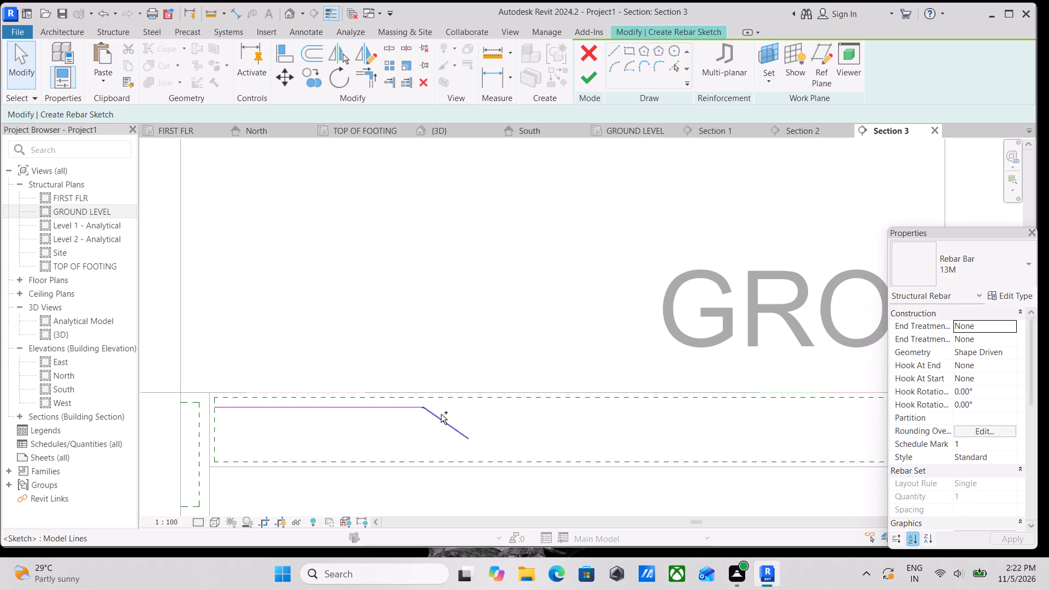
Mirror a copy of the top line and its sloped segment about a vertical axis through the midpoint of the slab's bottom edge.
{"action": "left_click", "coordinate": [441, 414], "text": "ctrl"}
{"action": "left_click", "coordinate": [378, 409], "text": "ctrl"}
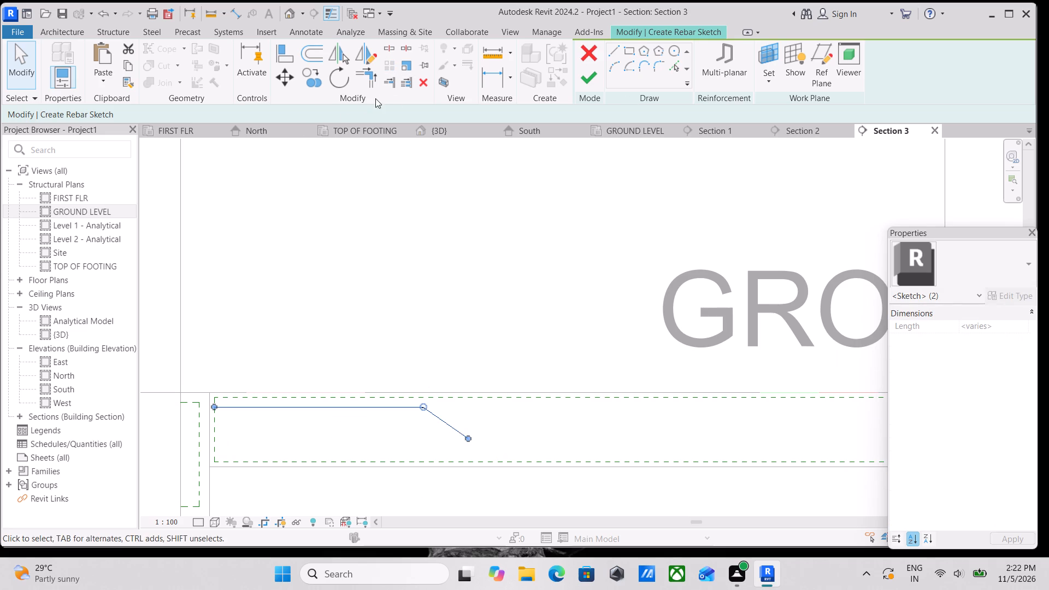
{"action": "scroll", "coordinate": [437, 331], "scroll_direction": "down", "scroll_amount": 1}
{"action": "middle_click_drag", "start_coordinate": [437, 331], "coordinate": [332, 334]}
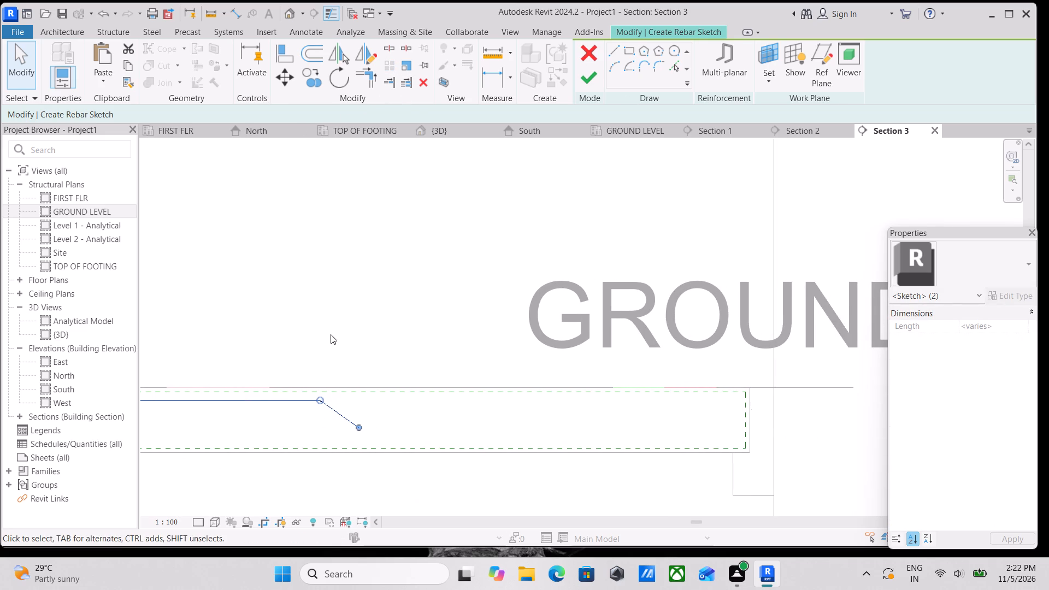
{"action": "type", "text": "DM"}
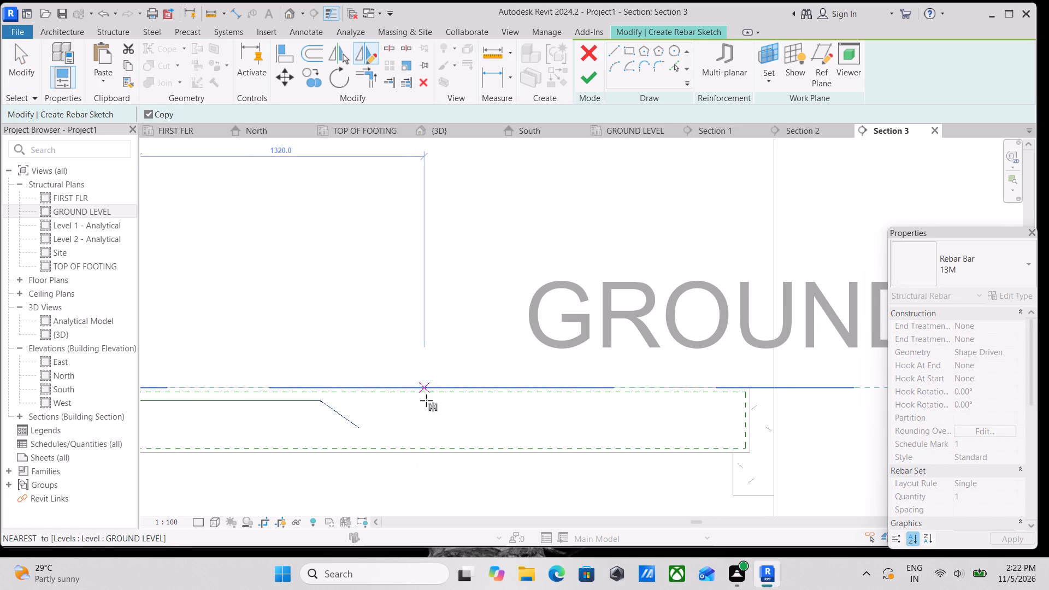
{"action": "middle_click_drag", "start_coordinate": [437, 432], "coordinate": [556, 503]}
{"action": "scroll", "coordinate": [540, 486], "scroll_direction": "down", "scroll_amount": 1}
{"action": "middle_click_drag", "start_coordinate": [540, 486], "coordinate": [486, 274]}
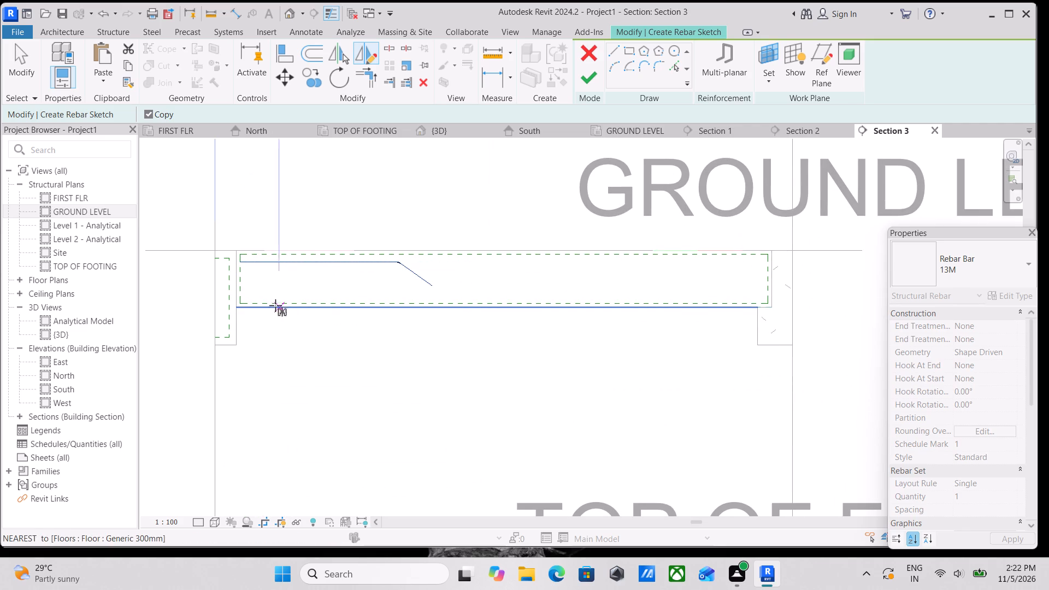
{"action": "middle_click_drag", "start_coordinate": [443, 336], "coordinate": [421, 433]}
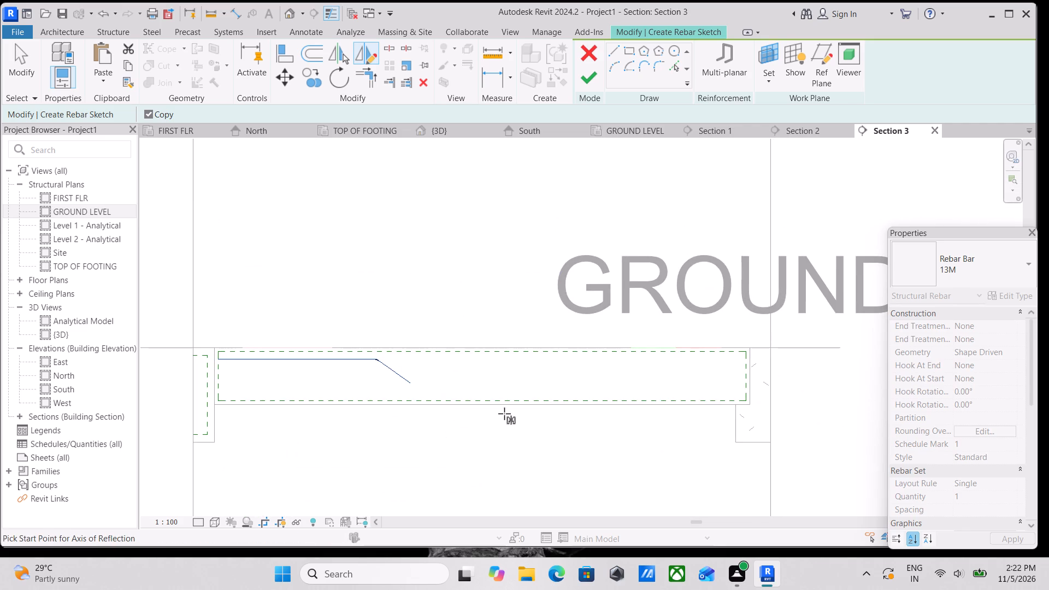
{"action": "scroll", "coordinate": [462, 403], "scroll_direction": "up", "scroll_amount": 1}
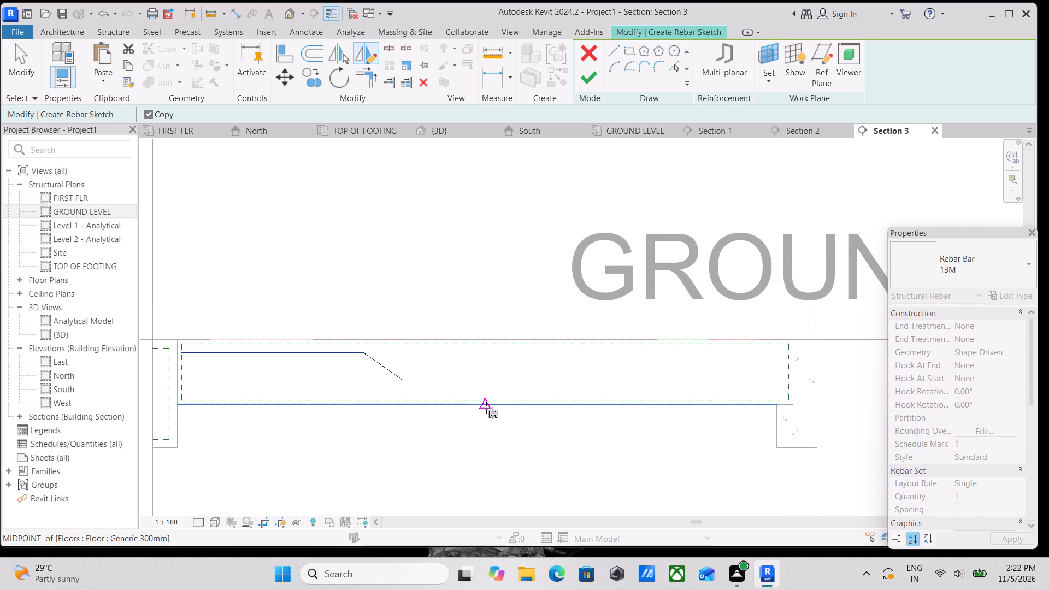
{"action": "left_click", "coordinate": [486, 408]}
{"action": "left_click", "coordinate": [479, 465]}
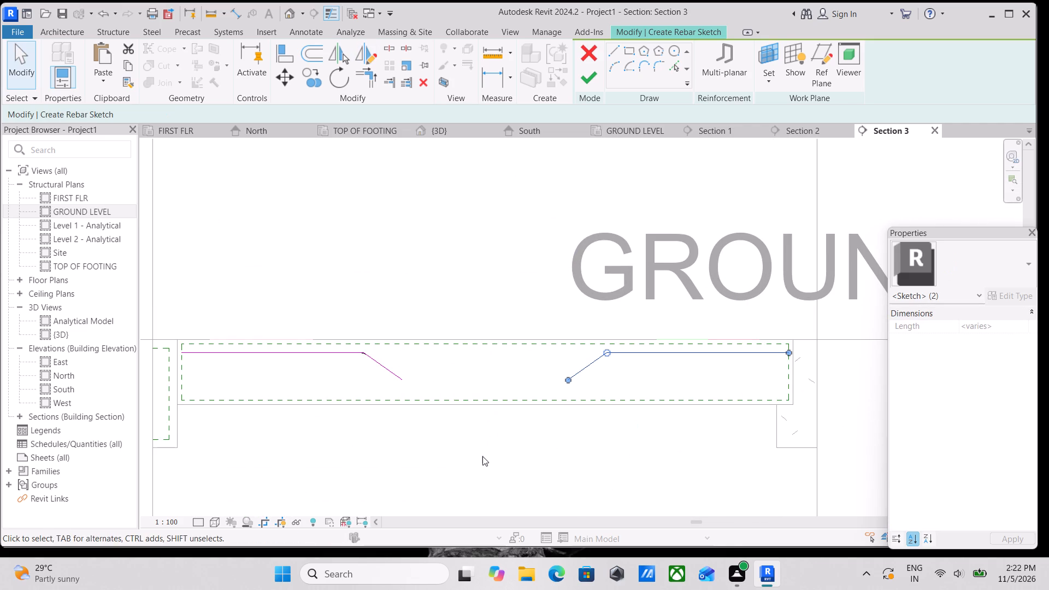
{"action": "key", "text": "Escape"}
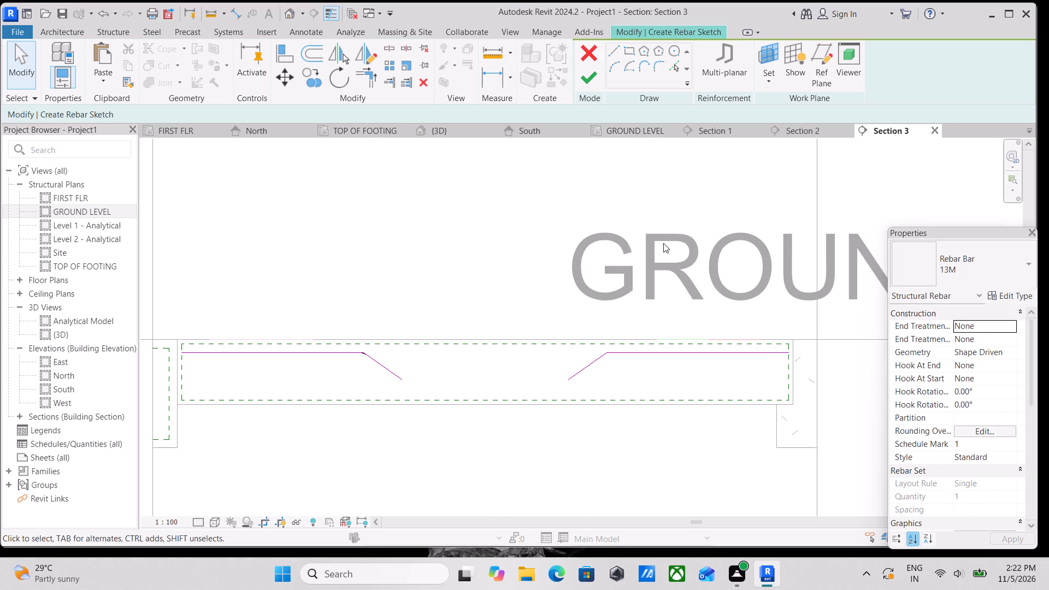
Join the lower ends of the two sloped segments with a horizontal line about 770 mm long and finish the rebar sketch.
{"action": "left_click", "coordinate": [618, 50]}
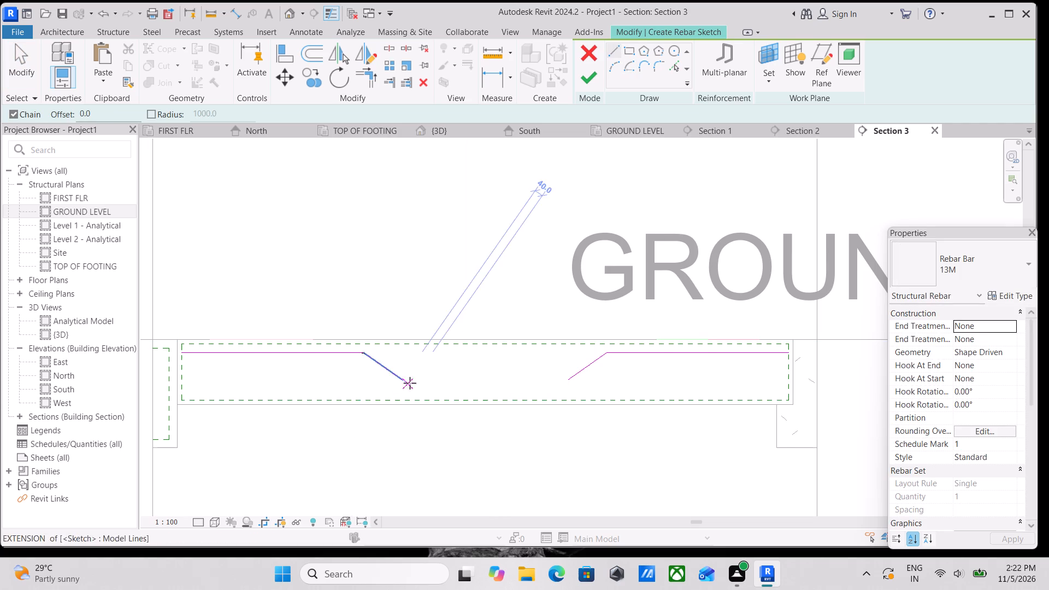
{"action": "scroll", "coordinate": [415, 366], "scroll_direction": "up", "scroll_amount": 1}
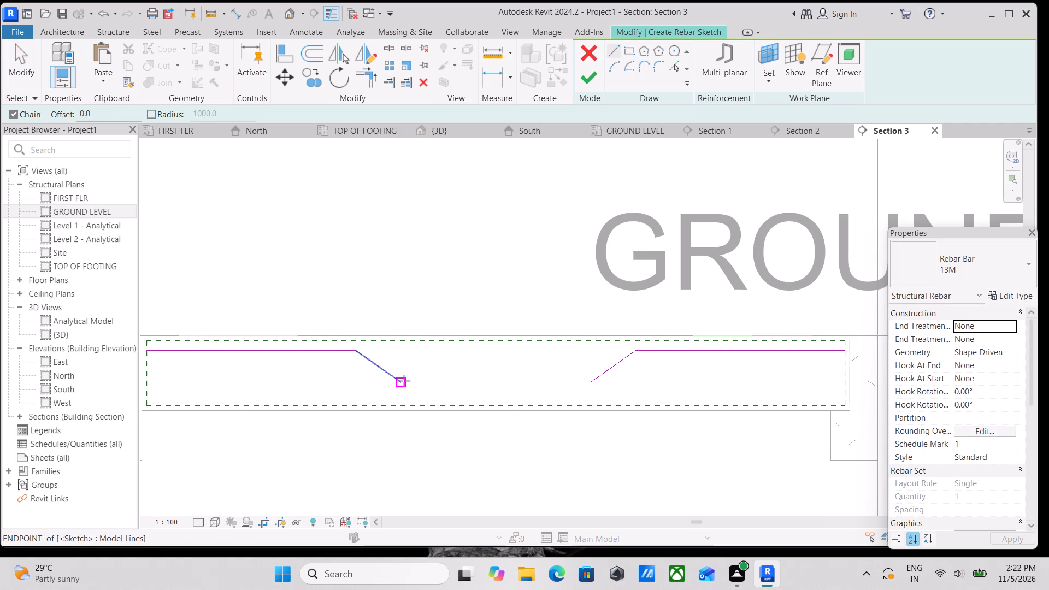
{"action": "left_click", "coordinate": [404, 382]}
{"action": "left_click", "coordinate": [592, 381]}
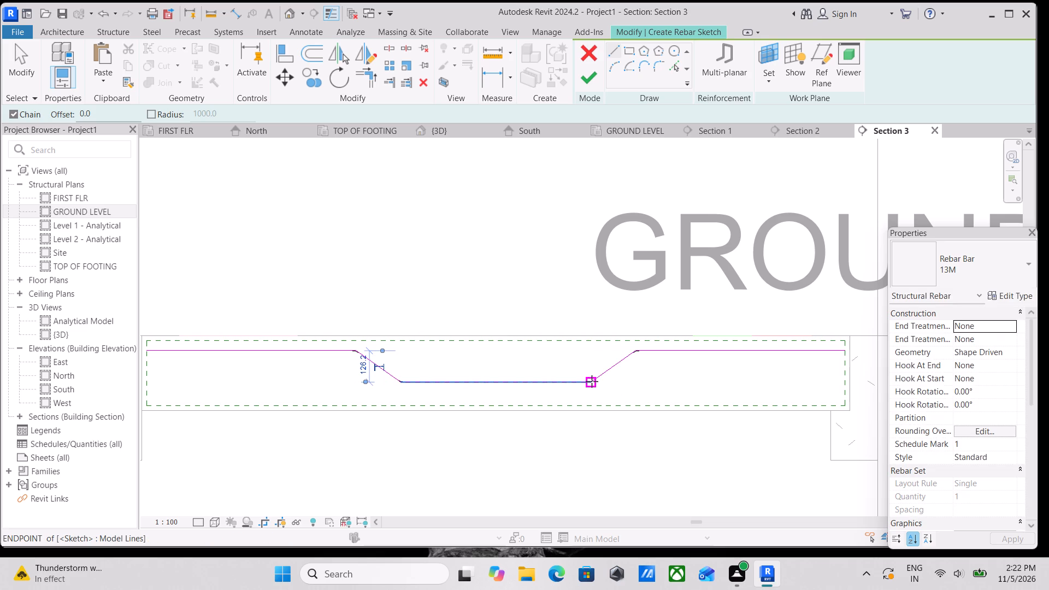
{"action": "key", "text": "Escape"}
{"action": "scroll", "coordinate": [597, 364], "scroll_direction": "down", "scroll_amount": 3}
{"action": "scroll", "coordinate": [656, 338], "scroll_direction": "down", "scroll_amount": 1}
{"action": "middle_click_drag", "start_coordinate": [655, 340], "coordinate": [630, 376]}
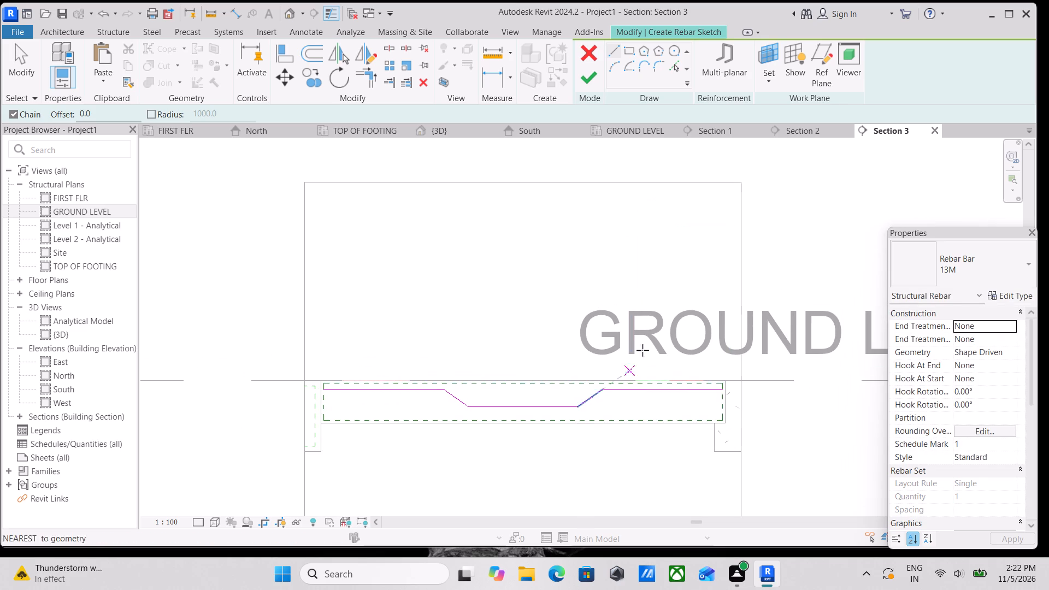
{"action": "scroll", "coordinate": [947, 404], "scroll_direction": "down", "scroll_amount": 3}
{"action": "scroll", "coordinate": [1000, 449], "scroll_direction": "up", "scroll_amount": 2}
{"action": "scroll", "coordinate": [989, 445], "scroll_direction": "down", "scroll_amount": 2}
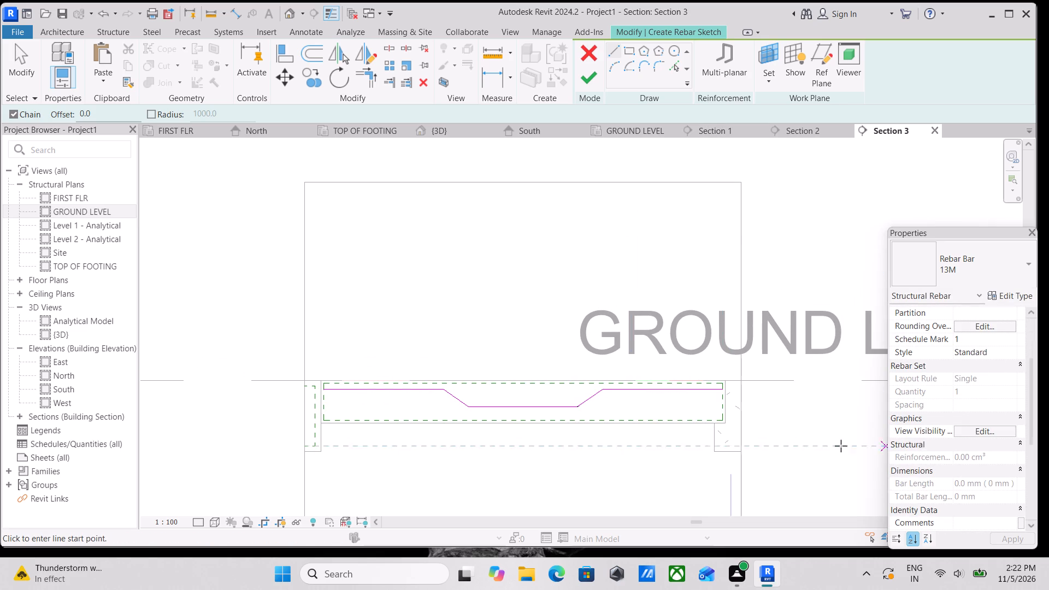
{"action": "scroll", "coordinate": [841, 446], "scroll_direction": "down", "scroll_amount": 1}
{"action": "left_click", "coordinate": [597, 73]}
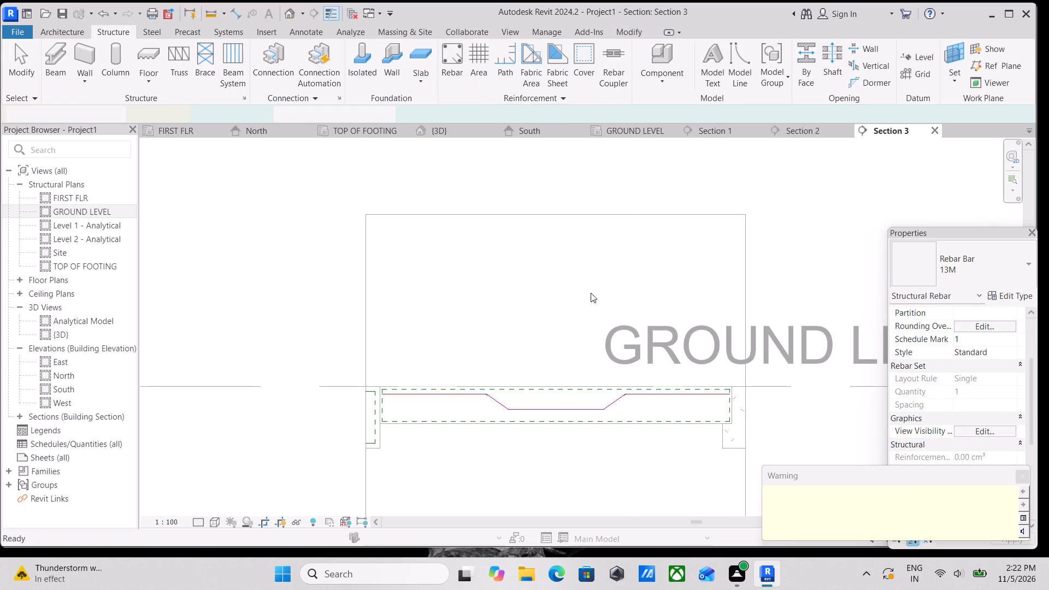
{"action": "scroll", "coordinate": [581, 363], "scroll_direction": "up", "scroll_amount": 3}
{"action": "key", "text": "Escape"}
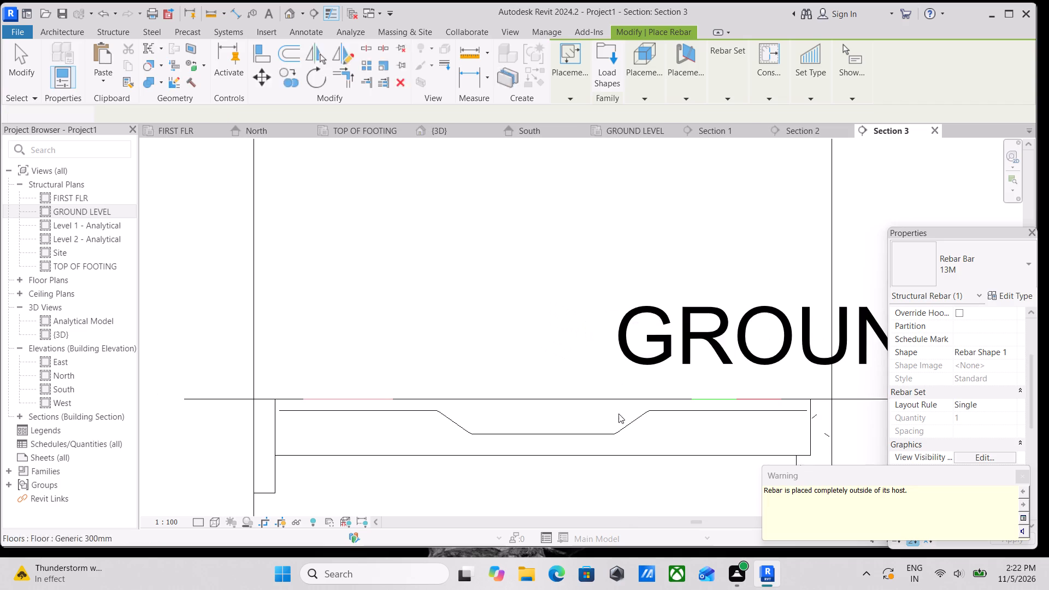
{"action": "key", "text": "Escape"}
Set the bent rebar's view visibility to unobscured in the {3D} view.
{"action": "scroll", "coordinate": [620, 423], "scroll_direction": "up", "scroll_amount": 2}
{"action": "left_click", "coordinate": [626, 426]}
{"action": "scroll", "coordinate": [638, 416], "scroll_direction": "down", "scroll_amount": 2}
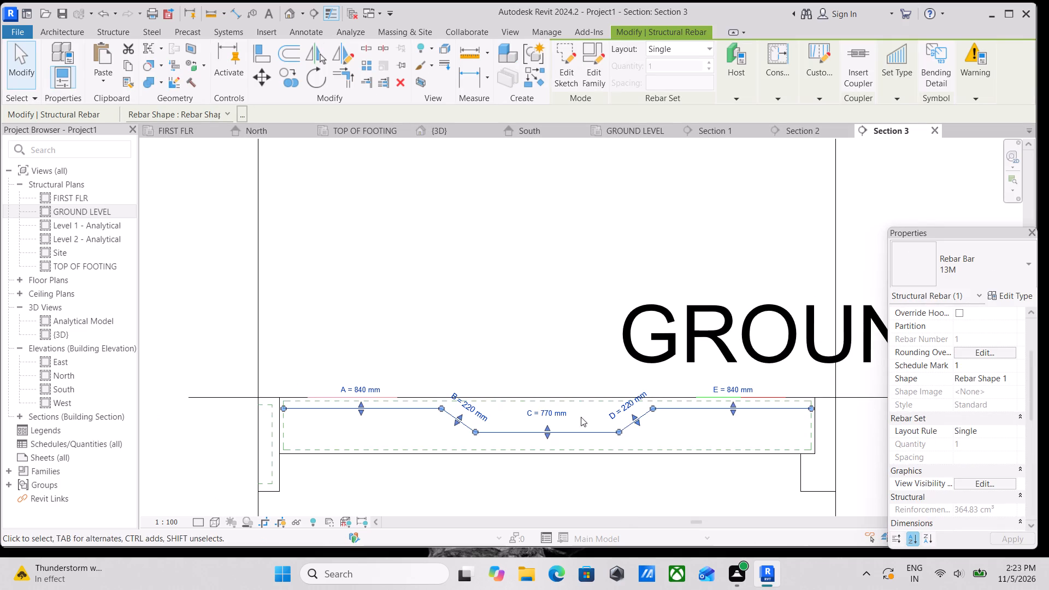
{"action": "scroll", "coordinate": [986, 363], "scroll_direction": "down", "scroll_amount": 2}
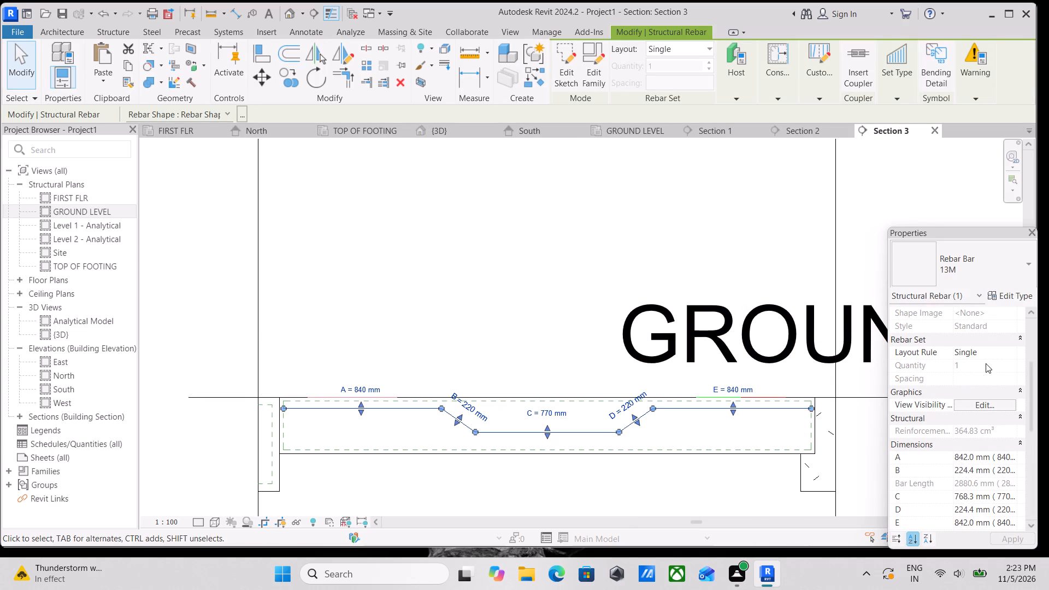
{"action": "left_click", "coordinate": [986, 408]}
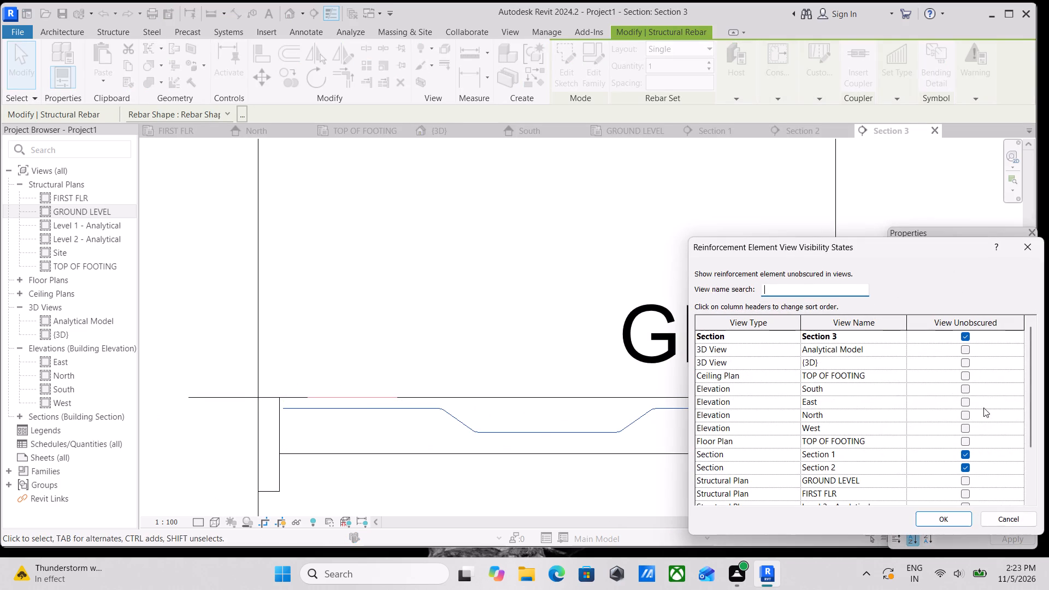
{"action": "left_click", "coordinate": [965, 364]}
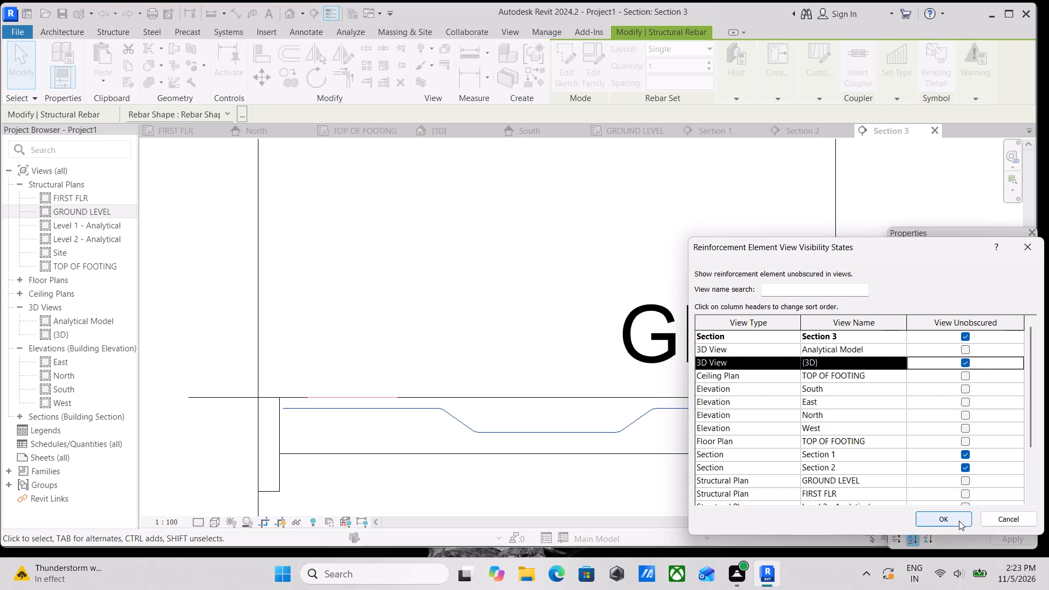
{"action": "left_click", "coordinate": [959, 521]}
{"action": "scroll", "coordinate": [692, 409], "scroll_direction": "down", "scroll_amount": 1}
{"action": "middle_click_drag", "start_coordinate": [683, 409], "coordinate": [610, 411]}
{"action": "scroll", "coordinate": [455, 429], "scroll_direction": "up", "scroll_amount": 2}
{"action": "key", "text": "Escape"}
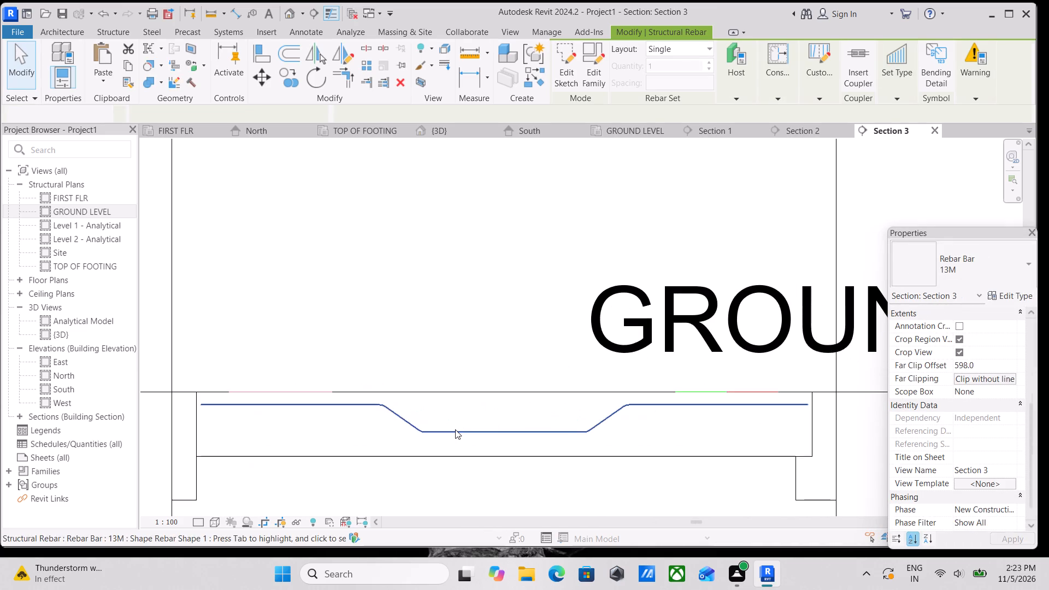
Set the detail level of the Section 3 view to Fine.
{"action": "left_click", "coordinate": [199, 520]}
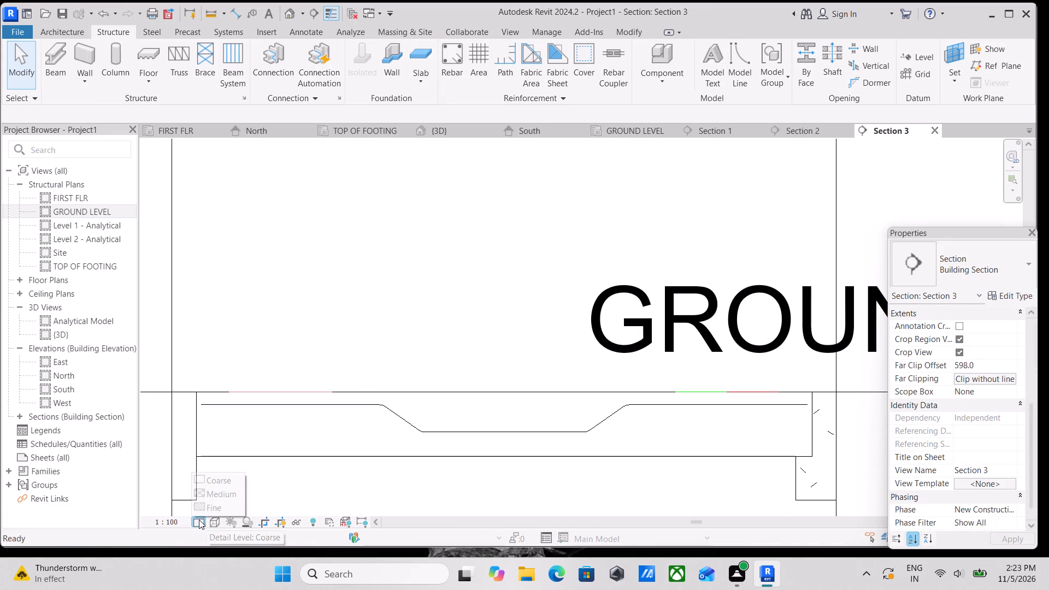
{"action": "left_click", "coordinate": [204, 503]}
{"action": "scroll", "coordinate": [355, 444], "scroll_direction": "down", "scroll_amount": 1}
{"action": "middle_click_drag", "start_coordinate": [356, 444], "coordinate": [331, 464]}
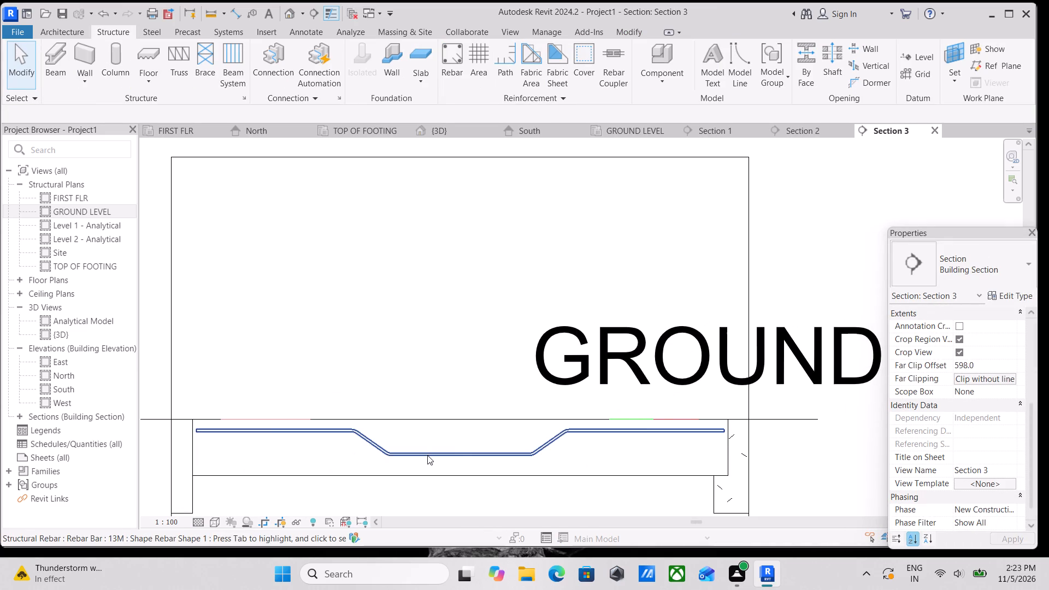
Check the bent rebar's view visibility states in Section 3.
{"action": "left_click", "coordinate": [427, 455]}
{"action": "scroll", "coordinate": [997, 375], "scroll_direction": "down", "scroll_amount": 1}
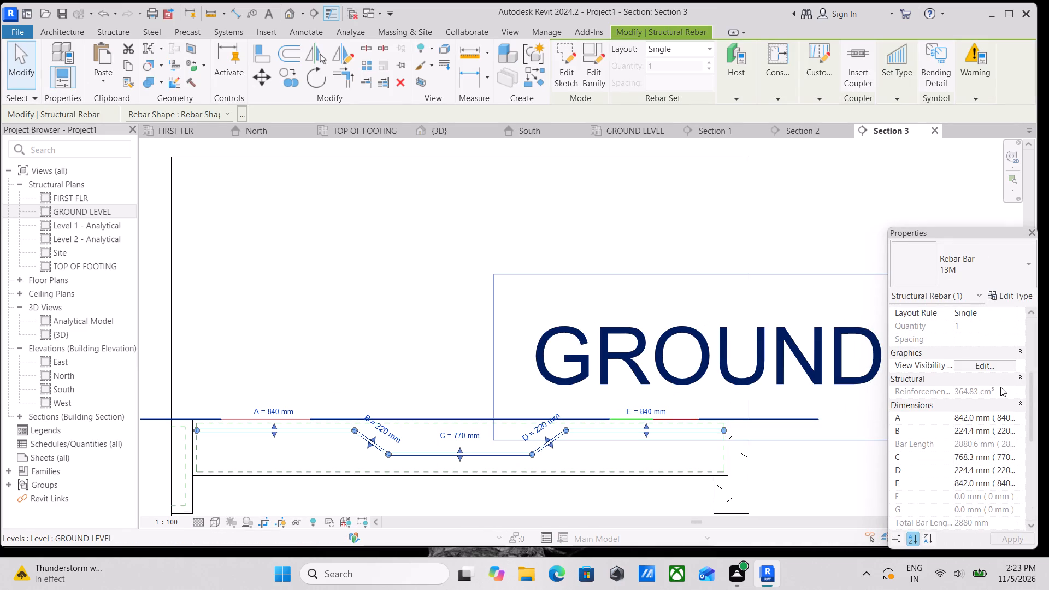
{"action": "left_click", "coordinate": [996, 369]}
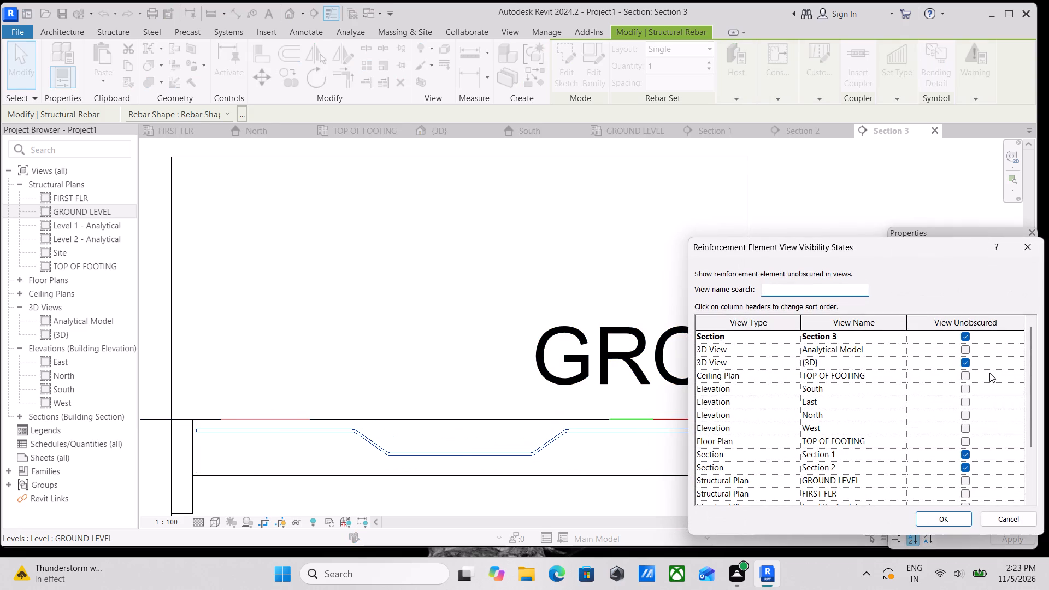
{"action": "left_click", "coordinate": [942, 521]}
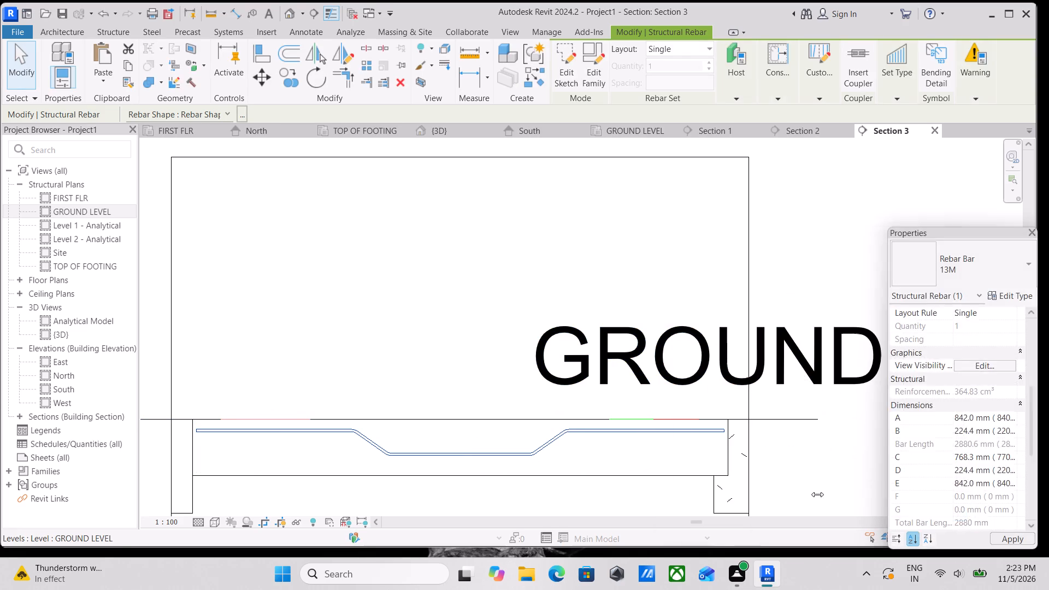
{"action": "key", "text": "Escape"}
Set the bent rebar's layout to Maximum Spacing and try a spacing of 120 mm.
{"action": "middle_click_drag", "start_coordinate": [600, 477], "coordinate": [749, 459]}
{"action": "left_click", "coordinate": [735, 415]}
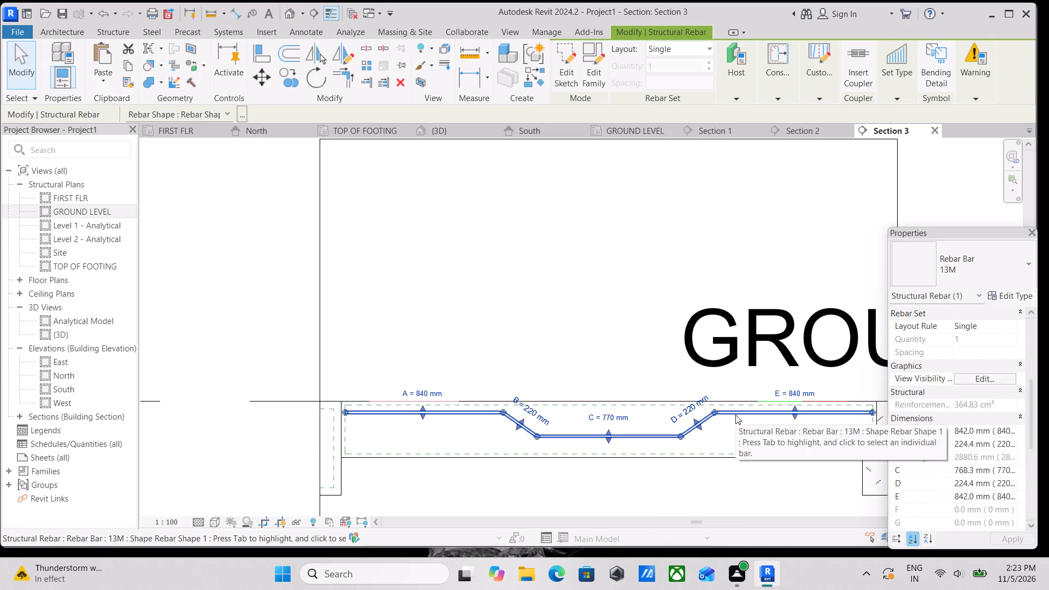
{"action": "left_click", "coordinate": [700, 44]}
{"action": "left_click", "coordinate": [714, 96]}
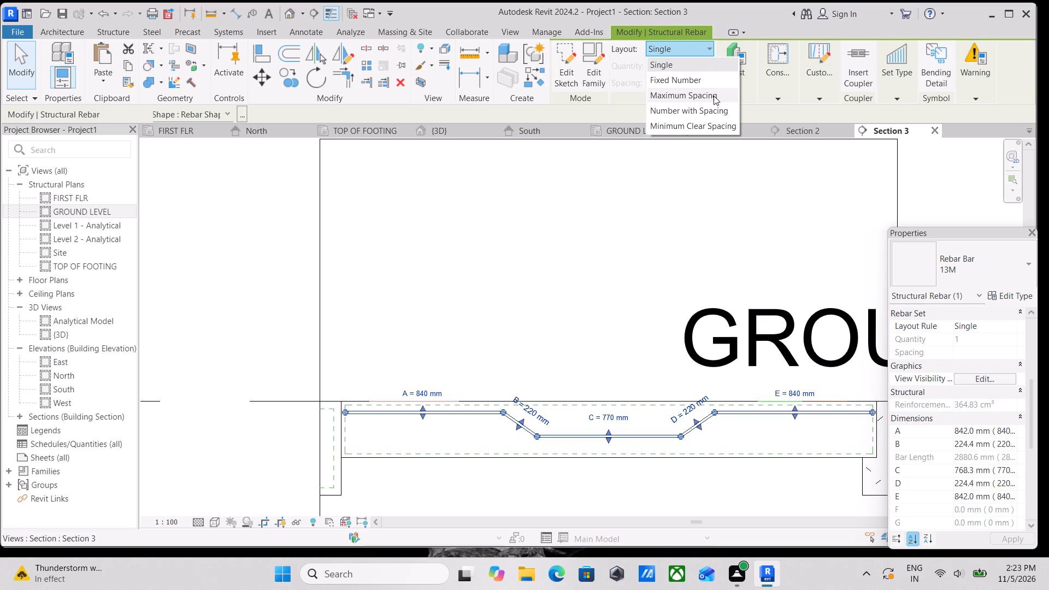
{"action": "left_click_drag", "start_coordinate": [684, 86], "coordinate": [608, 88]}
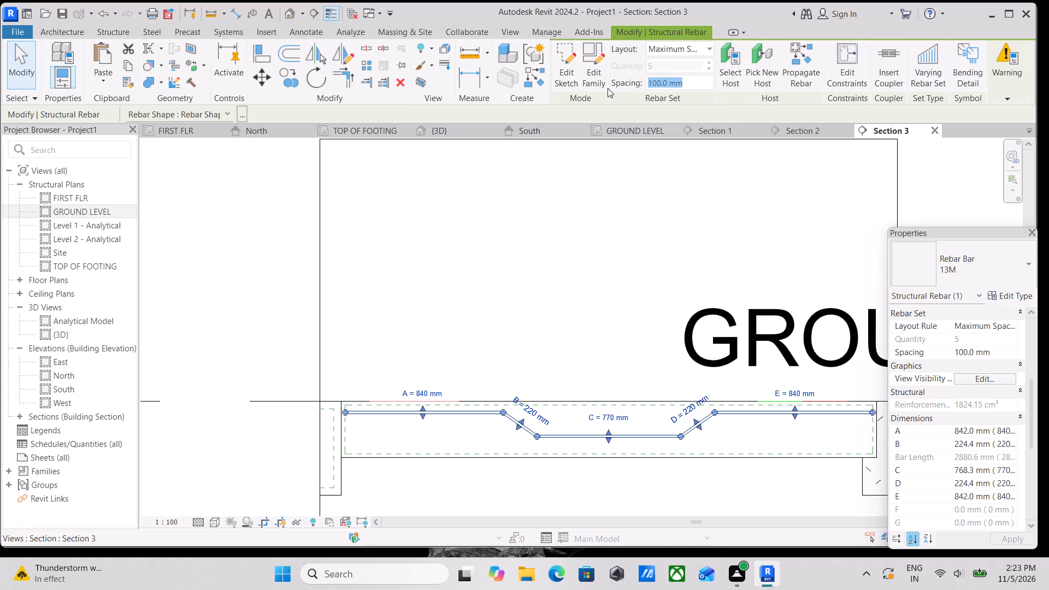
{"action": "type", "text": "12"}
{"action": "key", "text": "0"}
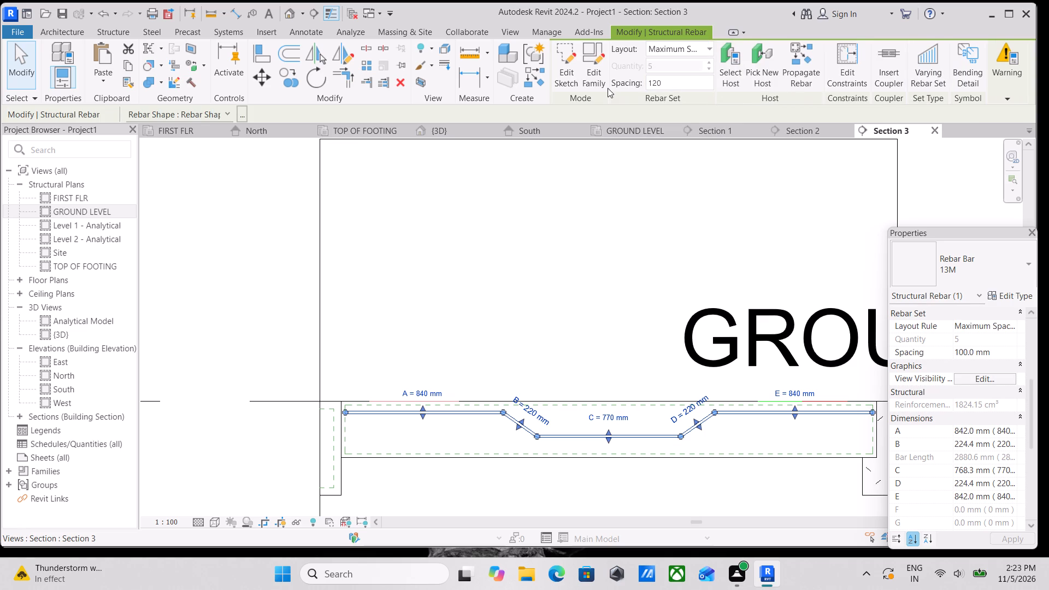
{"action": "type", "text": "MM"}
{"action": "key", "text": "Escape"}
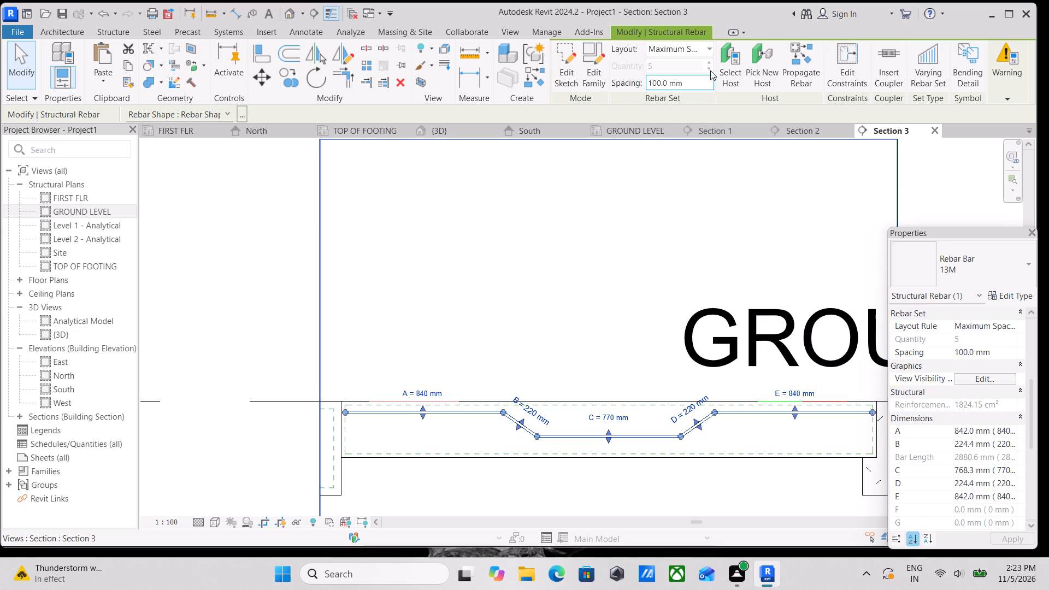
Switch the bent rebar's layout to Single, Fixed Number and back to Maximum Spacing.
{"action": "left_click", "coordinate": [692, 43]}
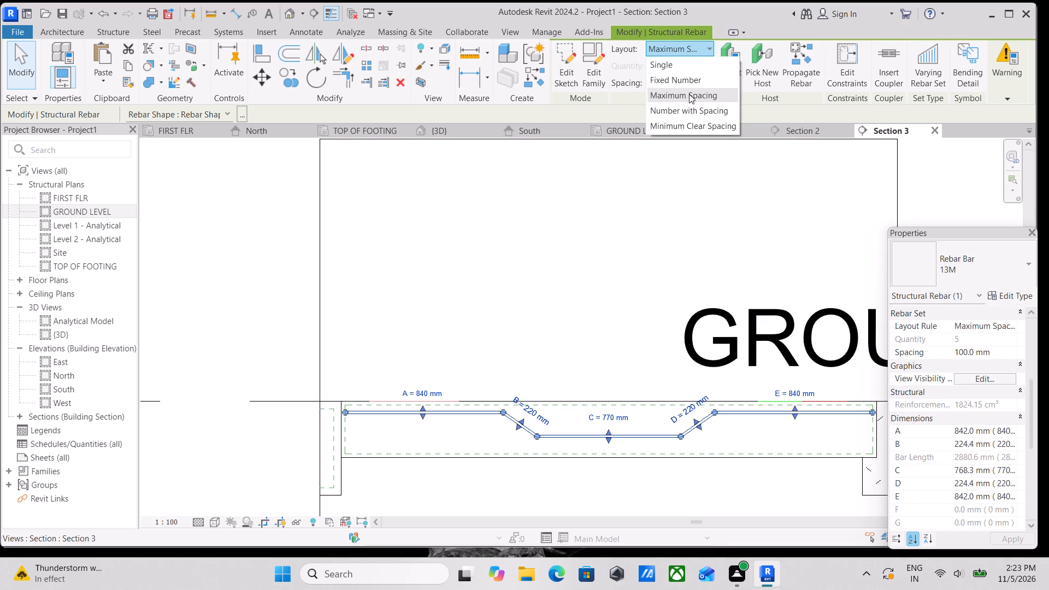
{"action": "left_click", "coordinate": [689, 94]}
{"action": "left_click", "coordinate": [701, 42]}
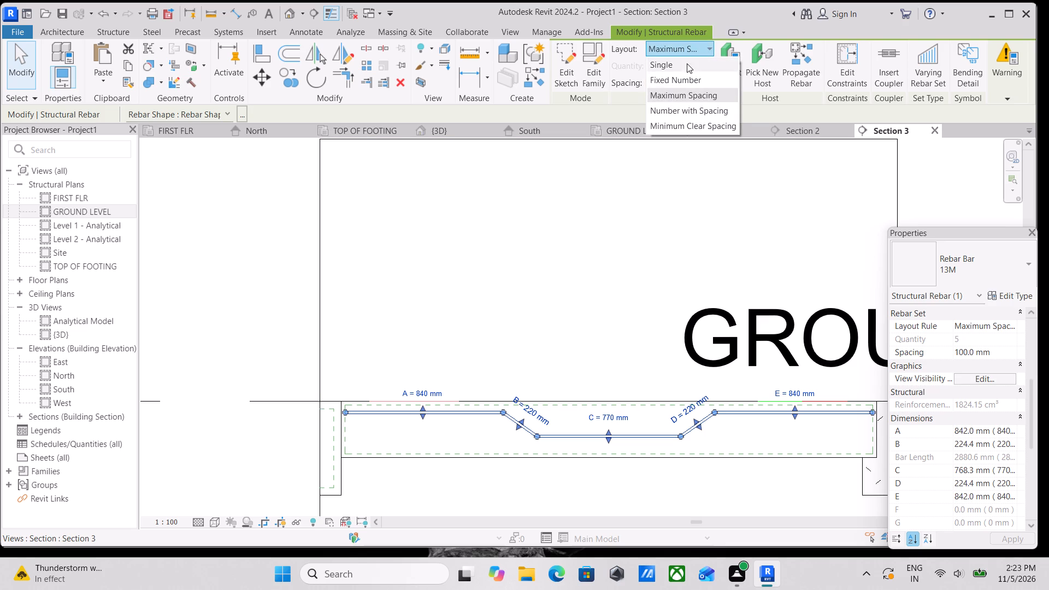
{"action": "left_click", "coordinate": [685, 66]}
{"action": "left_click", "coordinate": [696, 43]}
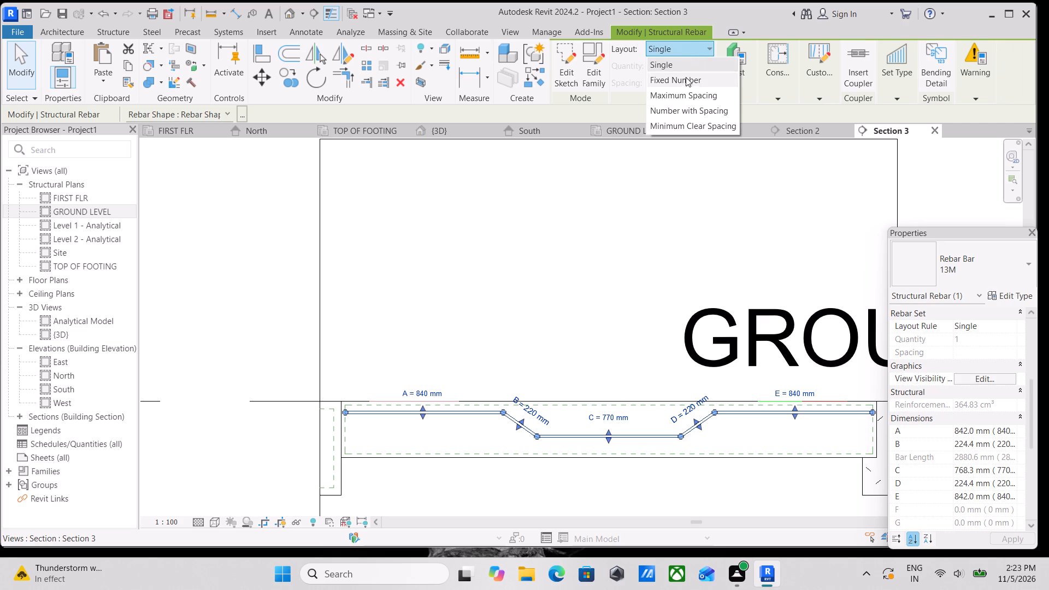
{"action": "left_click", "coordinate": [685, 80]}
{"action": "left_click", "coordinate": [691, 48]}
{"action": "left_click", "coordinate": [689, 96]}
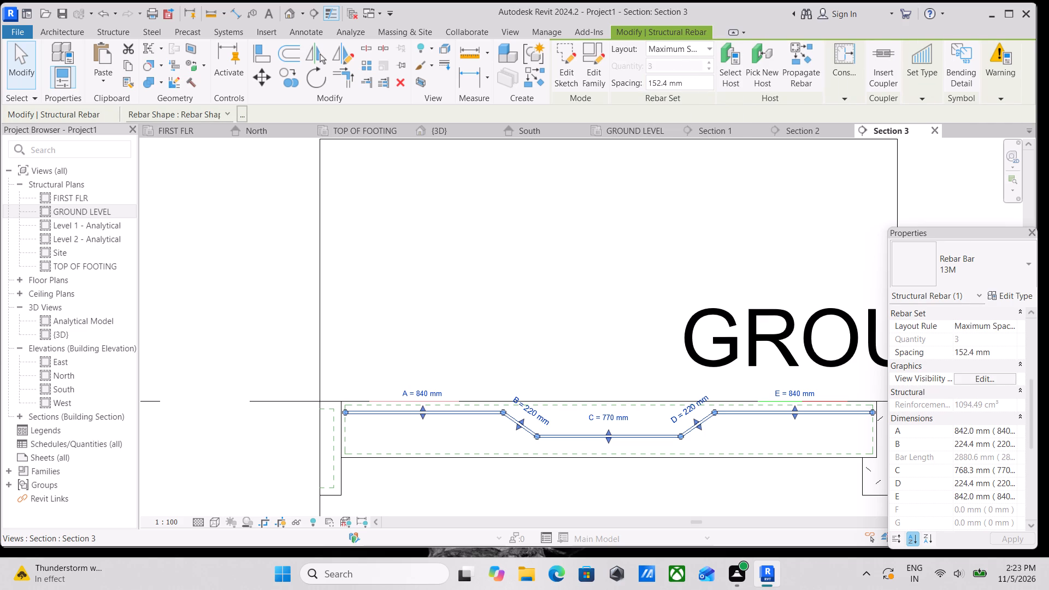
Examine the bent rebar set in Section 3 and recheck its view visibility states.
{"action": "scroll", "coordinate": [676, 112], "scroll_direction": "down", "scroll_amount": 1}
{"action": "middle_click_drag", "start_coordinate": [675, 115], "coordinate": [638, 114]}
{"action": "scroll", "coordinate": [653, 93], "scroll_direction": "down", "scroll_amount": 1}
{"action": "scroll", "coordinate": [635, 187], "scroll_direction": "down", "scroll_amount": 2}
{"action": "middle_click_drag", "start_coordinate": [635, 187], "coordinate": [572, 176]}
{"action": "scroll", "coordinate": [570, 174], "scroll_direction": "up", "scroll_amount": 1}
{"action": "scroll", "coordinate": [582, 182], "scroll_direction": "down", "scroll_amount": 2}
{"action": "scroll", "coordinate": [683, 357], "scroll_direction": "up", "scroll_amount": 2}
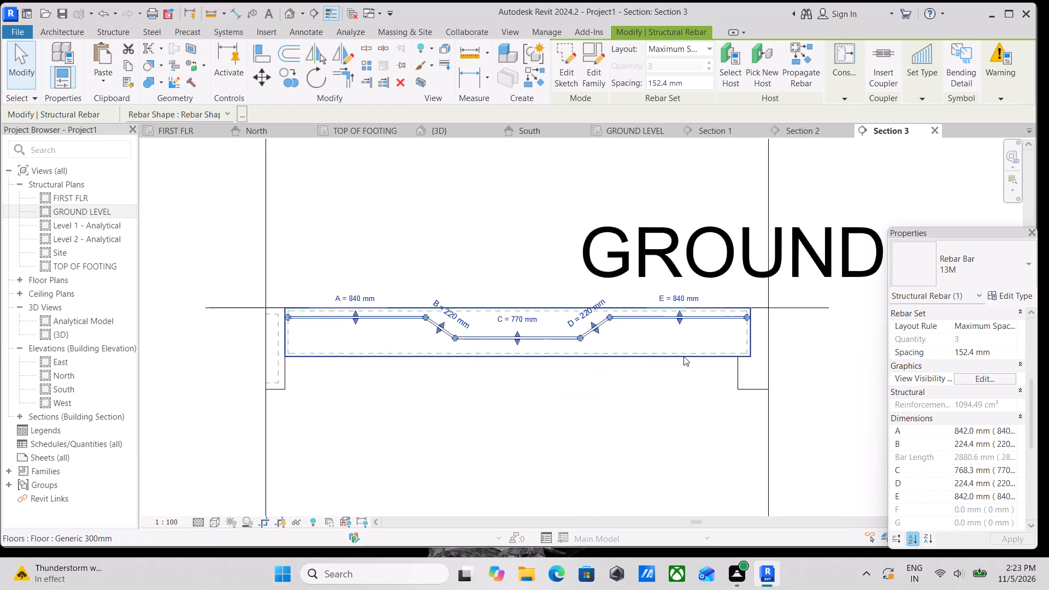
{"action": "scroll", "coordinate": [683, 356], "scroll_direction": "up", "scroll_amount": 1}
{"action": "scroll", "coordinate": [499, 301], "scroll_direction": "up", "scroll_amount": 2}
{"action": "middle_click_drag", "start_coordinate": [525, 243], "coordinate": [596, 213]}
{"action": "scroll", "coordinate": [617, 196], "scroll_direction": "up", "scroll_amount": 1}
{"action": "scroll", "coordinate": [618, 195], "scroll_direction": "down", "scroll_amount": 2}
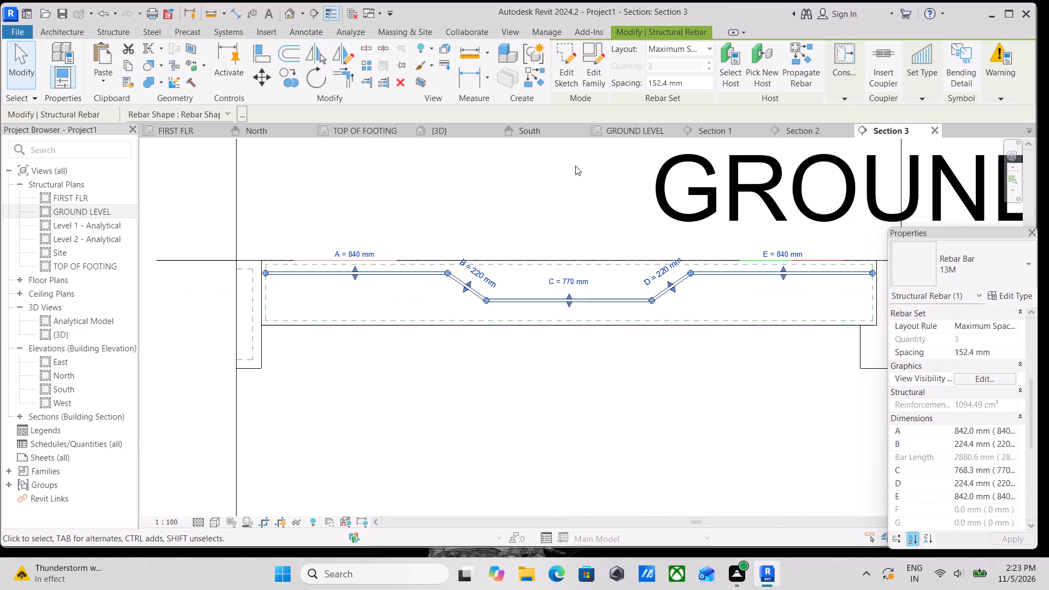
{"action": "scroll", "coordinate": [1007, 403], "scroll_direction": "down", "scroll_amount": 1}
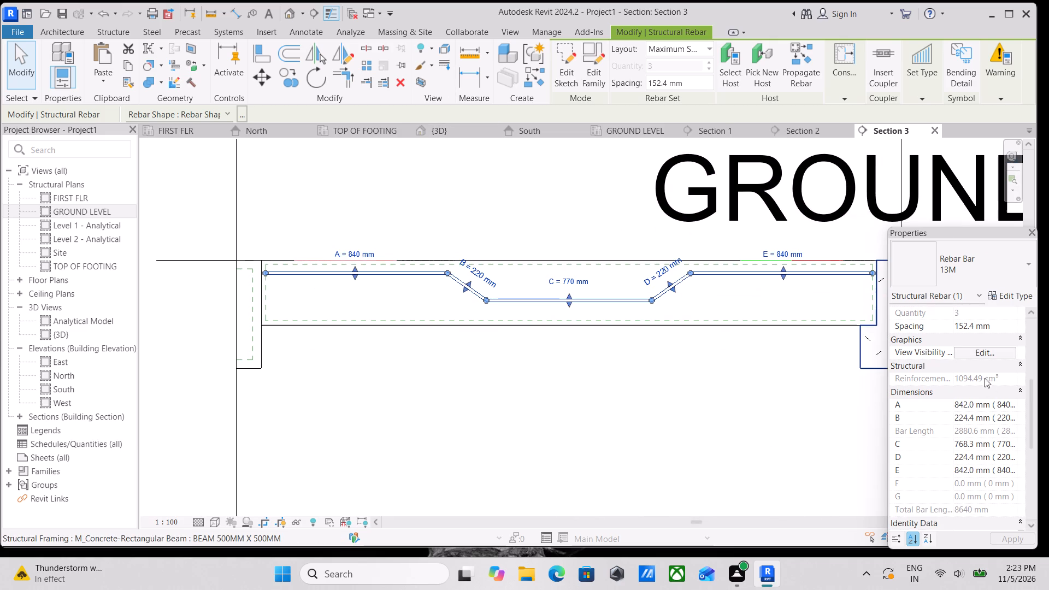
{"action": "left_click", "coordinate": [982, 355]}
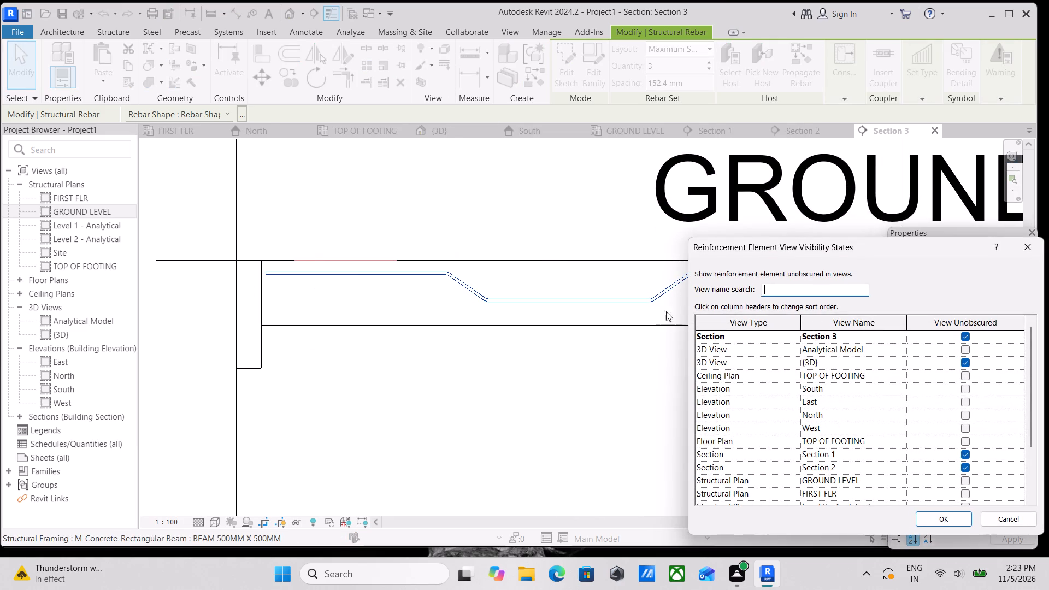
{"action": "key", "text": "Escape"}
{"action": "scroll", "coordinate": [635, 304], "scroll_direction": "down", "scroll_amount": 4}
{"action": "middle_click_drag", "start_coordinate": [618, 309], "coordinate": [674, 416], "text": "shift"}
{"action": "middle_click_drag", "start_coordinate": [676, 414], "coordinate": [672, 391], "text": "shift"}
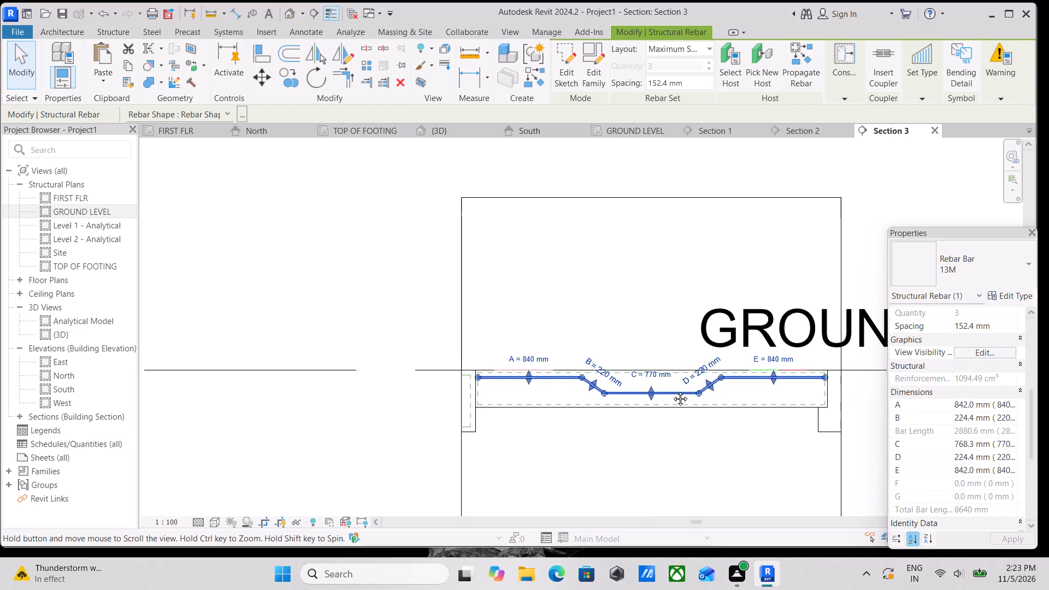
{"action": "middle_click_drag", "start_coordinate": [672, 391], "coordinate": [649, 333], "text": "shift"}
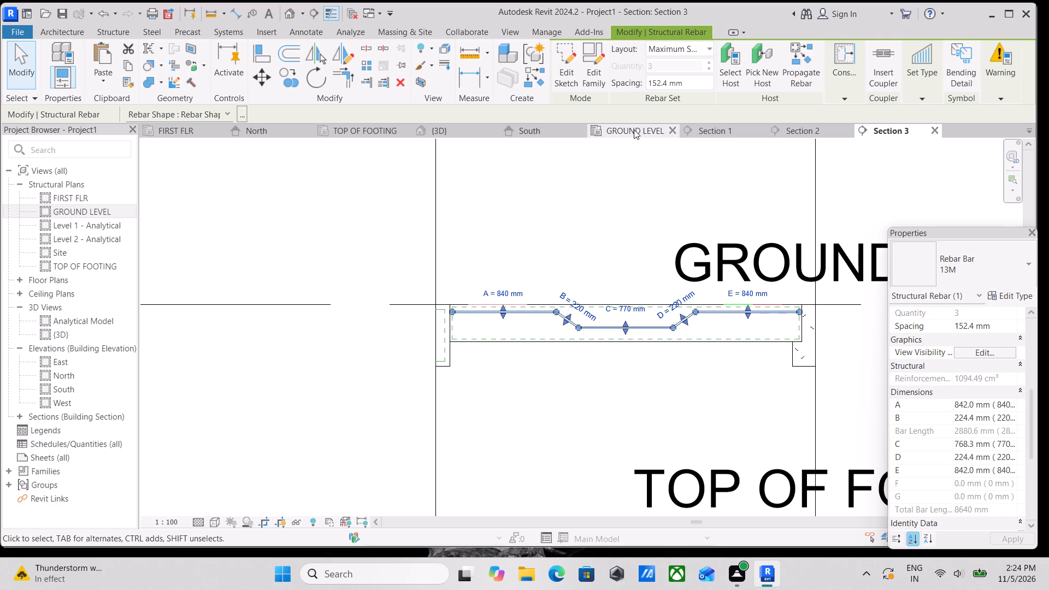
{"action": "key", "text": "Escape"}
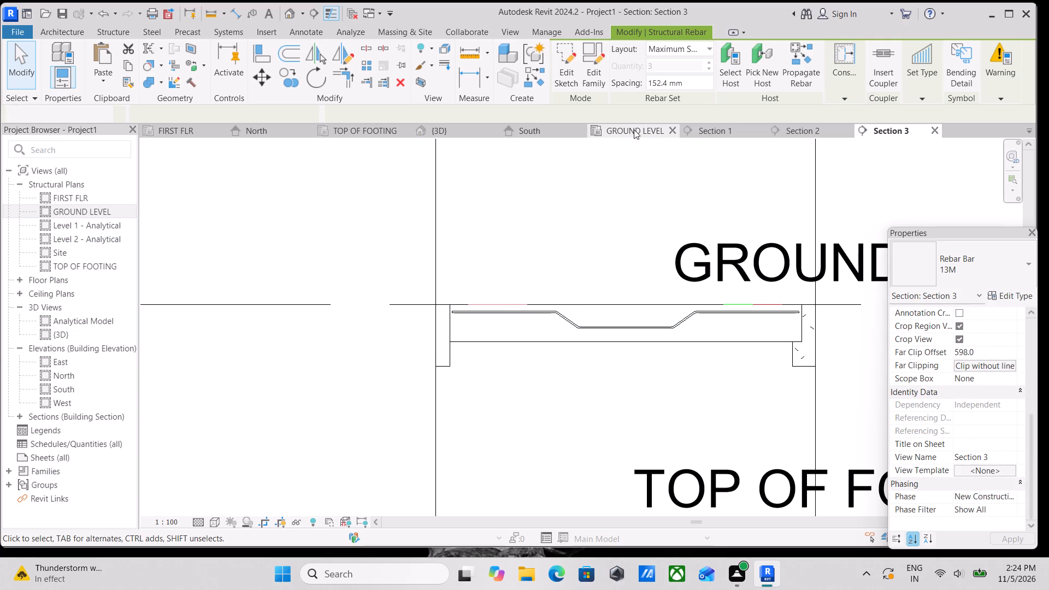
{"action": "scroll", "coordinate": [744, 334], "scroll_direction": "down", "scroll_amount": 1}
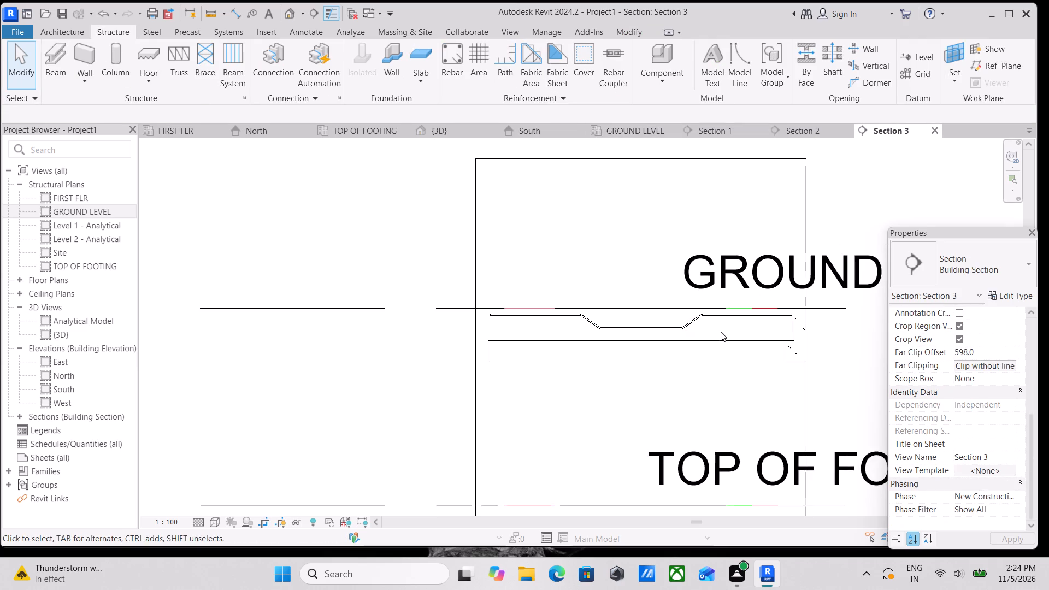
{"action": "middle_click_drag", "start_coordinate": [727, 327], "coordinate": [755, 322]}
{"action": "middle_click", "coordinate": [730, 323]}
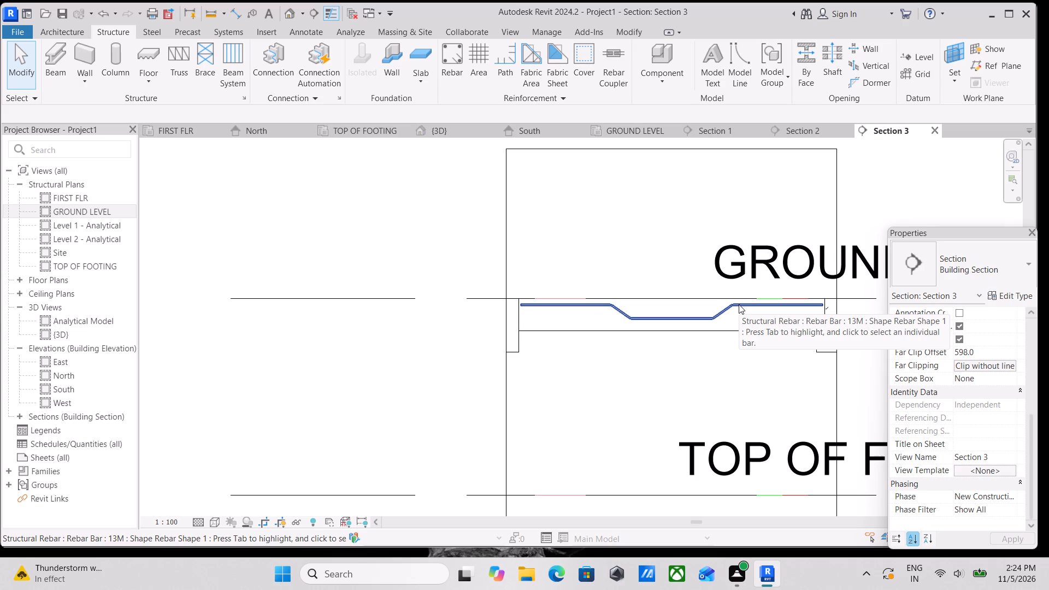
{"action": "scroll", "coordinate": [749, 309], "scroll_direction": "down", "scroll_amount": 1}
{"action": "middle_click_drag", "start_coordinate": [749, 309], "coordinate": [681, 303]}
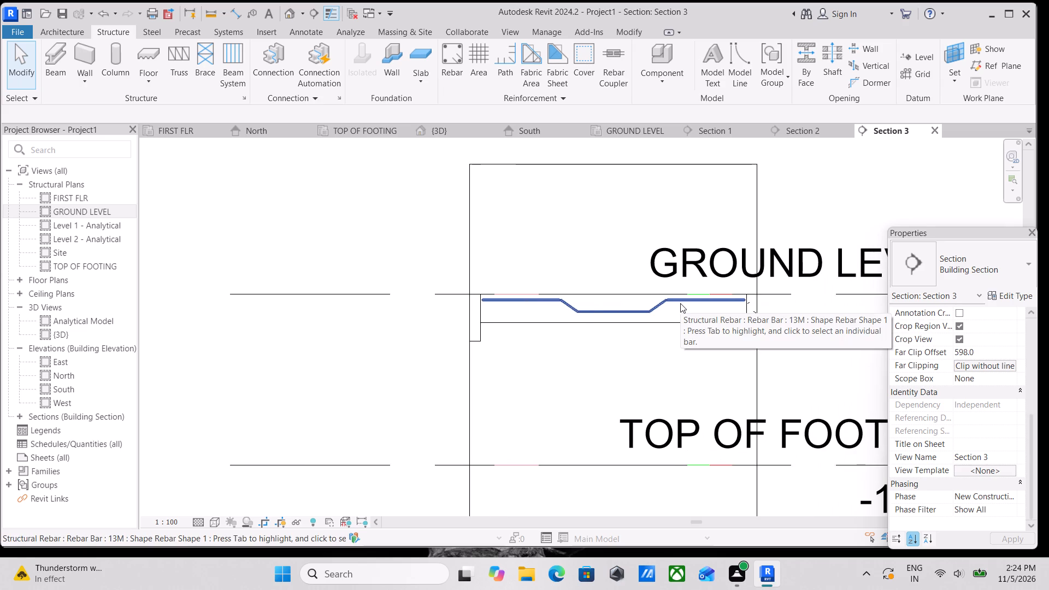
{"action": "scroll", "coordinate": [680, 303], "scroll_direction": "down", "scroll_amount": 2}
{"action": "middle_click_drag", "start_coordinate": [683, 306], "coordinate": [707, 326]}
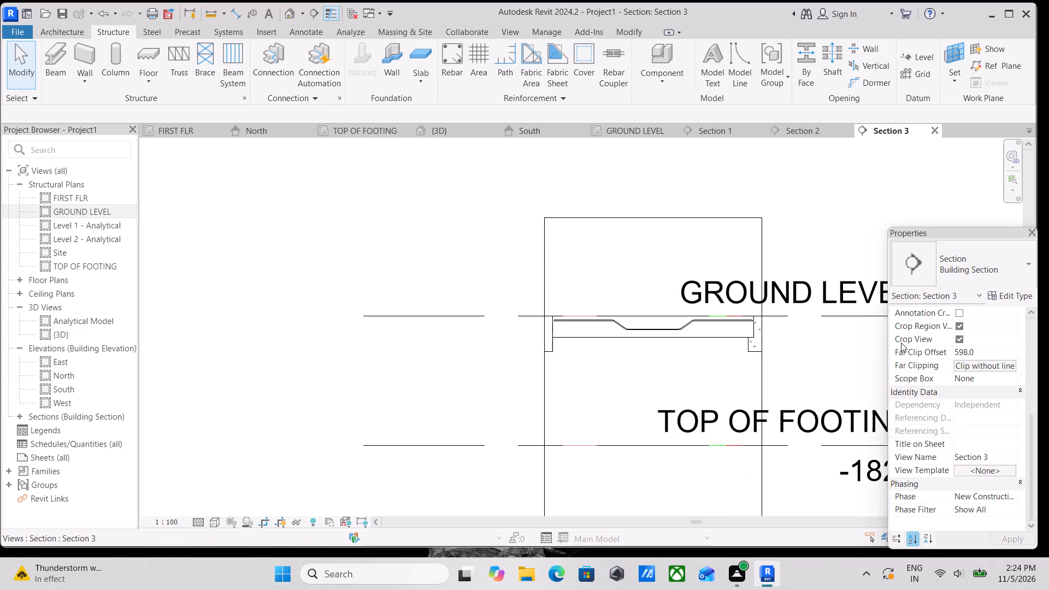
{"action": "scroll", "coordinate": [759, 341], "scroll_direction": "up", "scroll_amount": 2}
In the {3D} view, set the bent rebar's layout to Fixed Number with a quantity of 10.
{"action": "left_click", "coordinate": [433, 127]}
{"action": "scroll", "coordinate": [576, 337], "scroll_direction": "down", "scroll_amount": 1}
{"action": "scroll", "coordinate": [459, 373], "scroll_direction": "up", "scroll_amount": 5}
{"action": "middle_click_drag", "start_coordinate": [467, 352], "coordinate": [521, 344], "text": "shift"}
{"action": "scroll", "coordinate": [490, 374], "scroll_direction": "up", "scroll_amount": 6}
{"action": "left_click", "coordinate": [482, 392]}
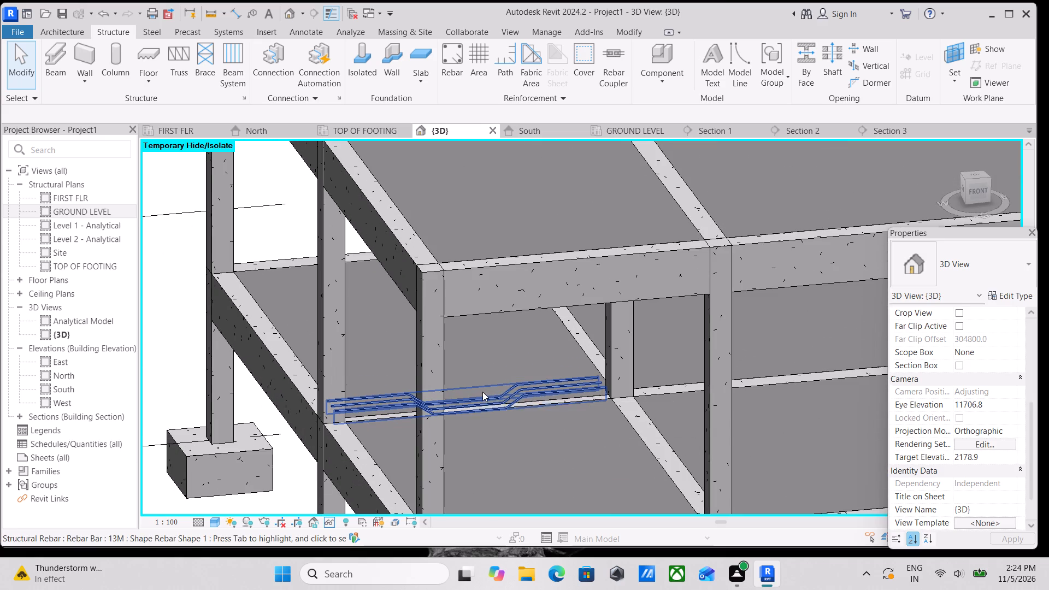
{"action": "scroll", "coordinate": [499, 402], "scroll_direction": "down", "scroll_amount": 3}
{"action": "middle_click_drag", "start_coordinate": [502, 416], "coordinate": [645, 271]}
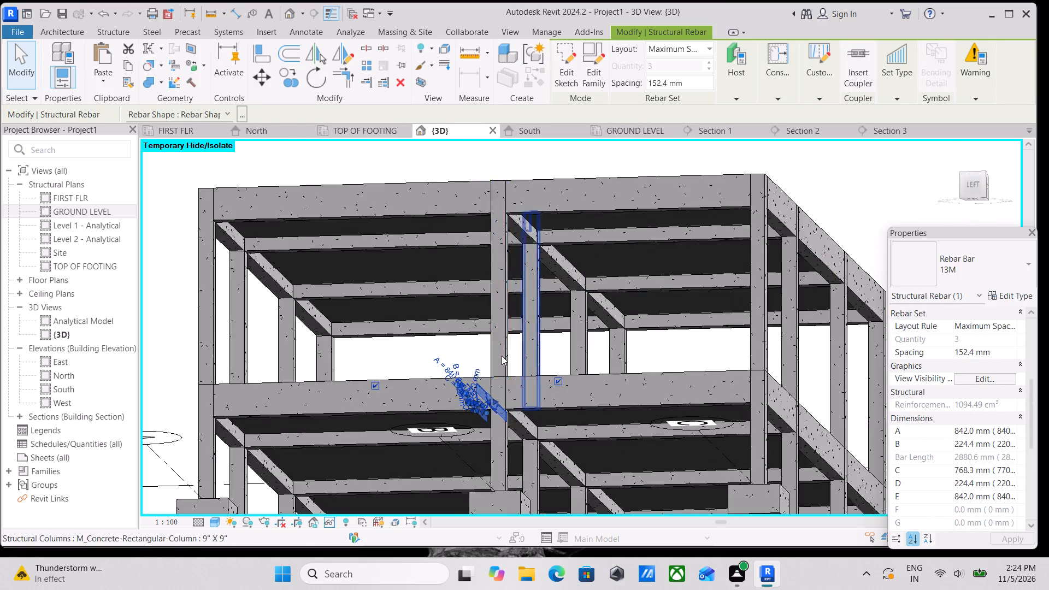
{"action": "middle_click_drag", "start_coordinate": [504, 358], "coordinate": [509, 545]}
{"action": "middle_click_drag", "start_coordinate": [523, 504], "coordinate": [459, 483], "text": "shift"}
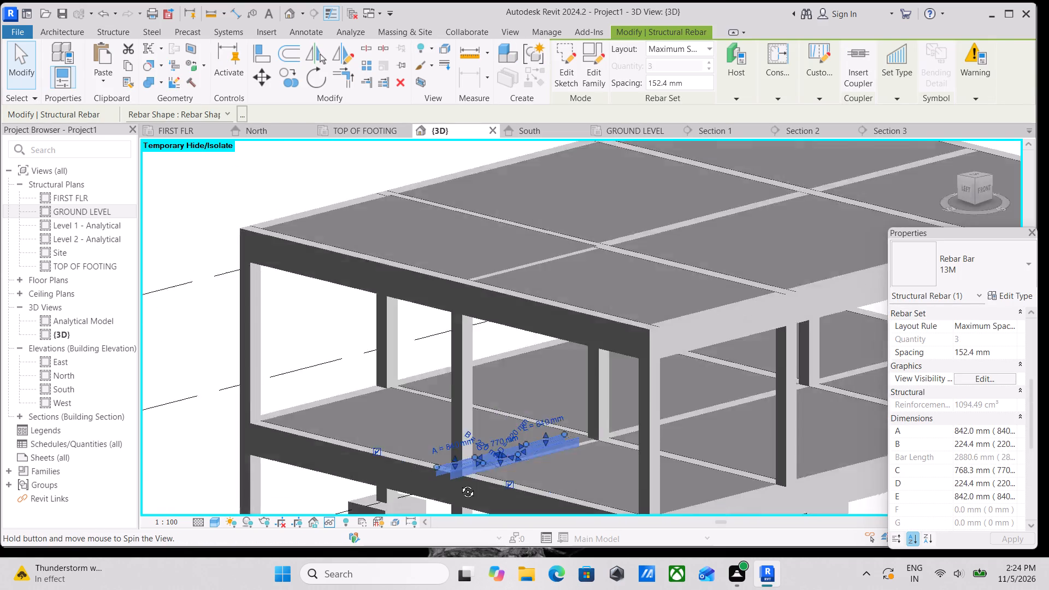
{"action": "middle_click_drag", "start_coordinate": [459, 483], "coordinate": [410, 468], "text": "shift"}
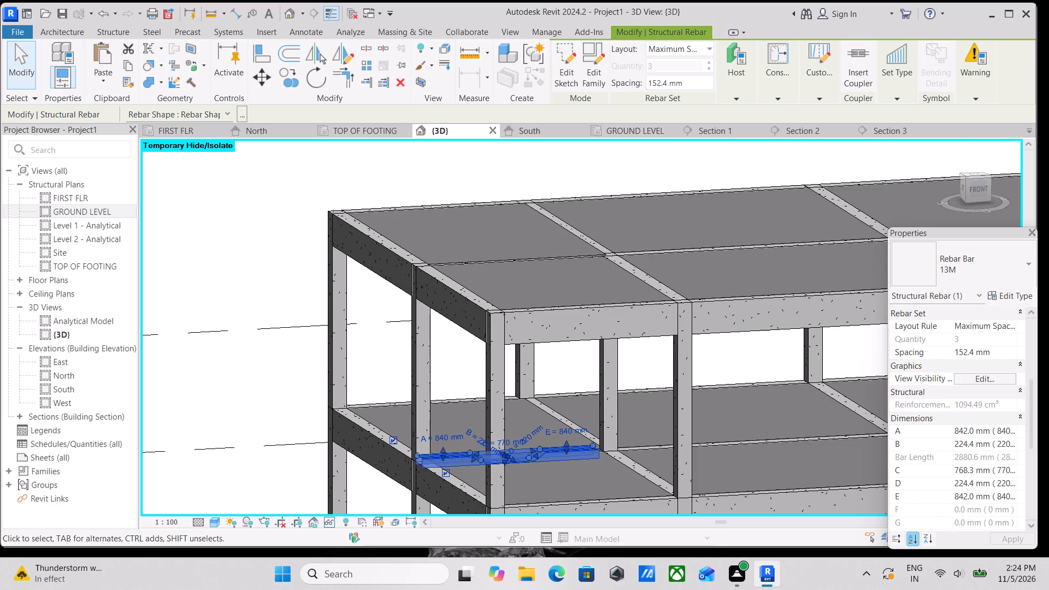
{"action": "left_click", "coordinate": [689, 66]}
{"action": "left_click", "coordinate": [697, 50]}
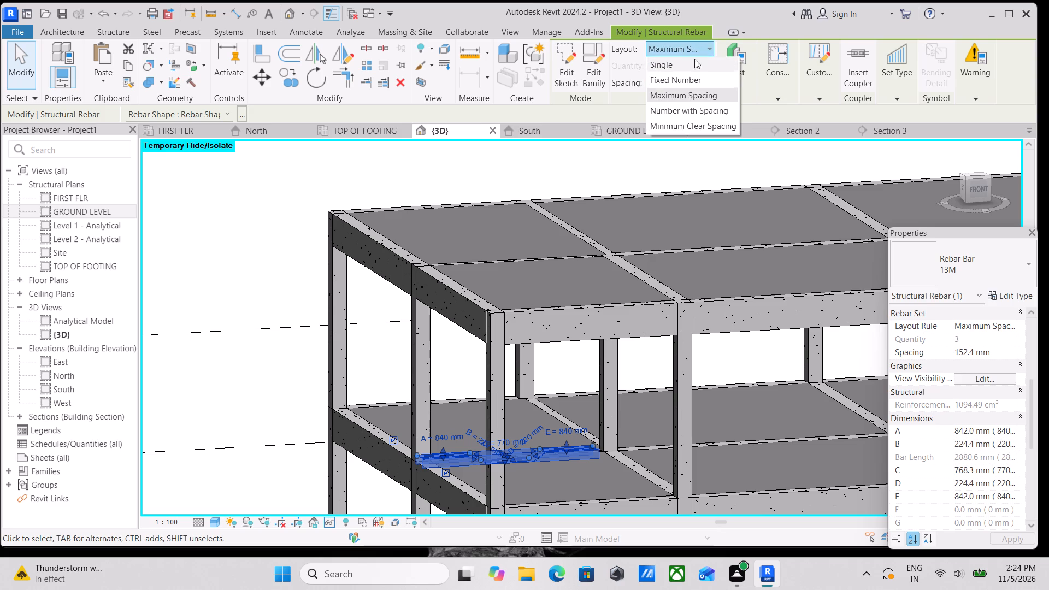
{"action": "left_click", "coordinate": [679, 78]}
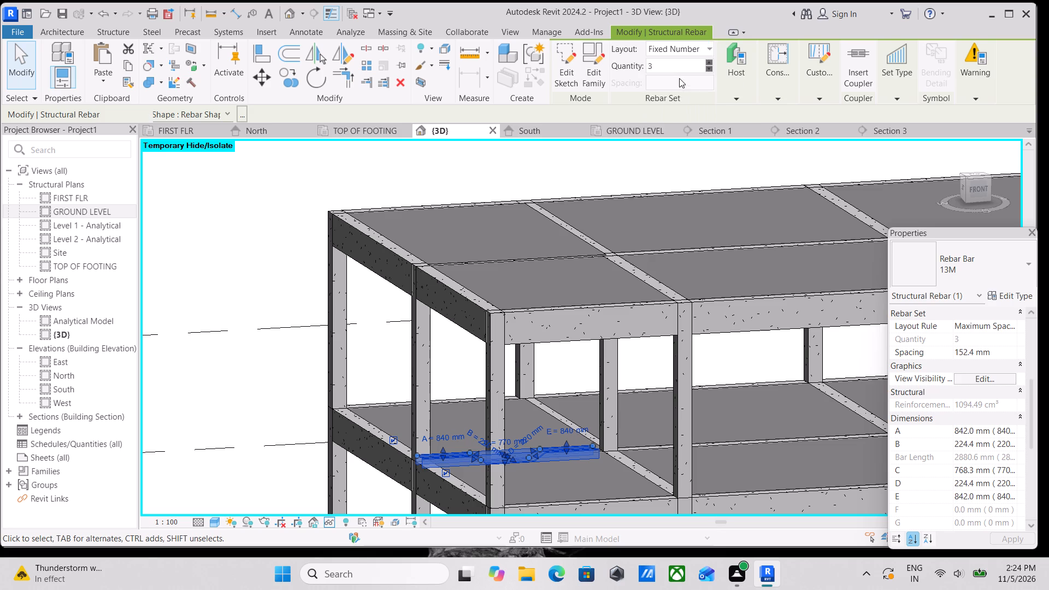
{"action": "left_click_drag", "start_coordinate": [669, 66], "coordinate": [638, 70]}
{"action": "type", "text": "10"}
{"action": "key", "text": "Return"}
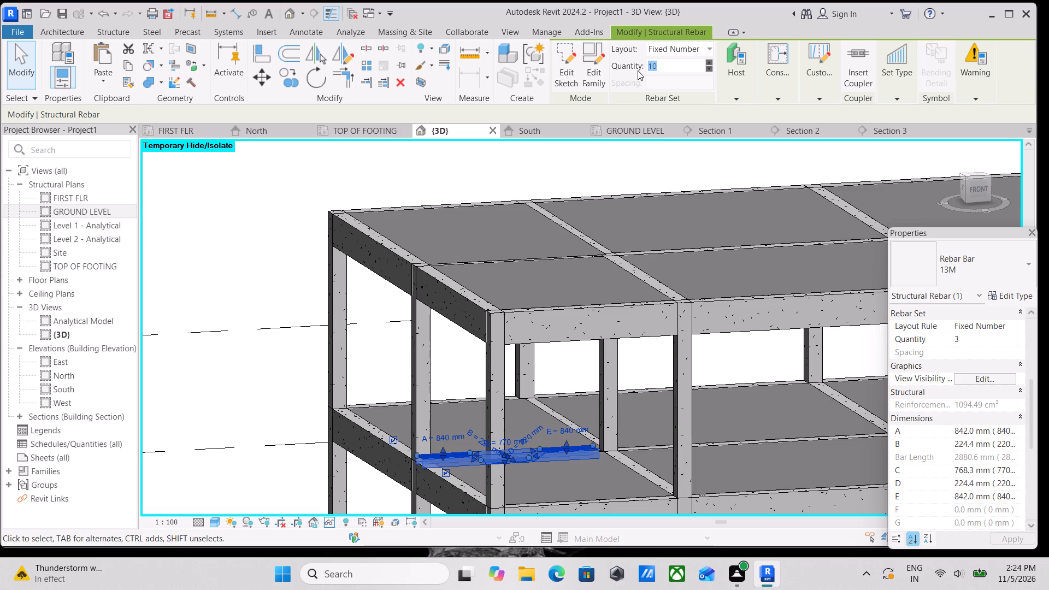
{"action": "key", "text": "Escape"}
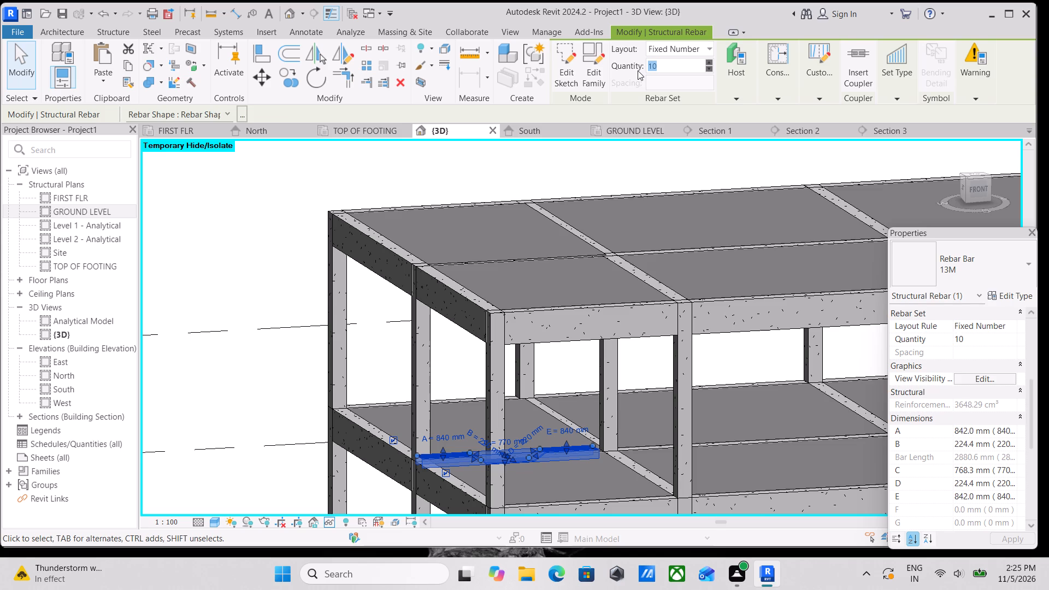
{"action": "scroll", "coordinate": [638, 70], "scroll_direction": "up", "scroll_amount": 1}
{"action": "scroll", "coordinate": [638, 70], "scroll_direction": "down", "scroll_amount": 1}
{"action": "key", "text": "Escape"}
Inspect the bent rebar set in the GROUND LEVEL slab from above, close up in 3D.
{"action": "scroll", "coordinate": [478, 436], "scroll_direction": "down", "scroll_amount": 2}
{"action": "scroll", "coordinate": [551, 476], "scroll_direction": "down", "scroll_amount": 2}
{"action": "middle_click_drag", "start_coordinate": [541, 445], "coordinate": [657, 560]}
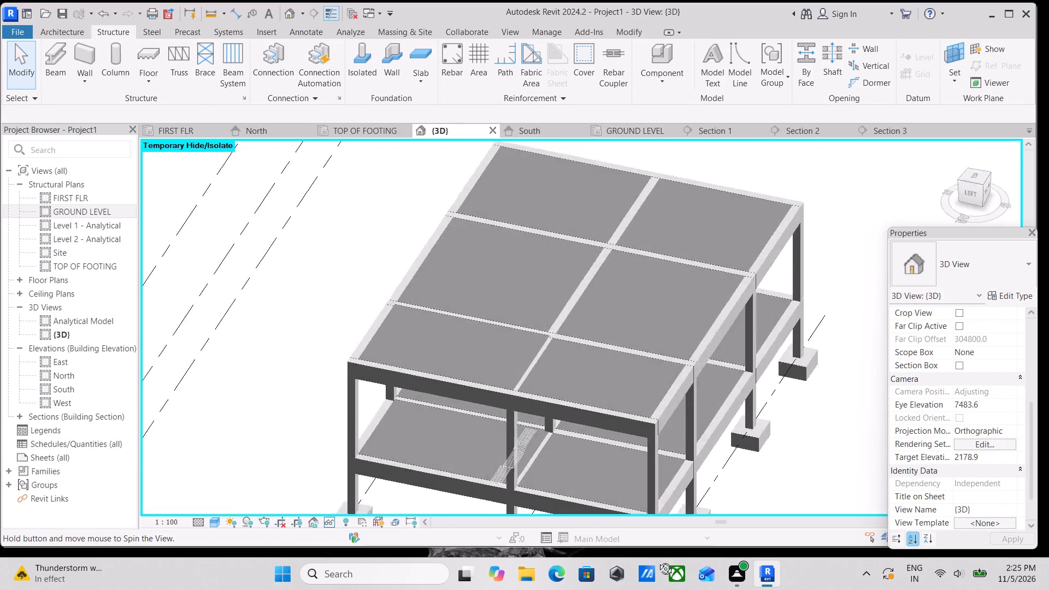
{"action": "middle_click_drag", "start_coordinate": [657, 560], "coordinate": [670, 573]}
{"action": "scroll", "coordinate": [480, 479], "scroll_direction": "up", "scroll_amount": 6}
{"action": "scroll", "coordinate": [535, 462], "scroll_direction": "up", "scroll_amount": 3}
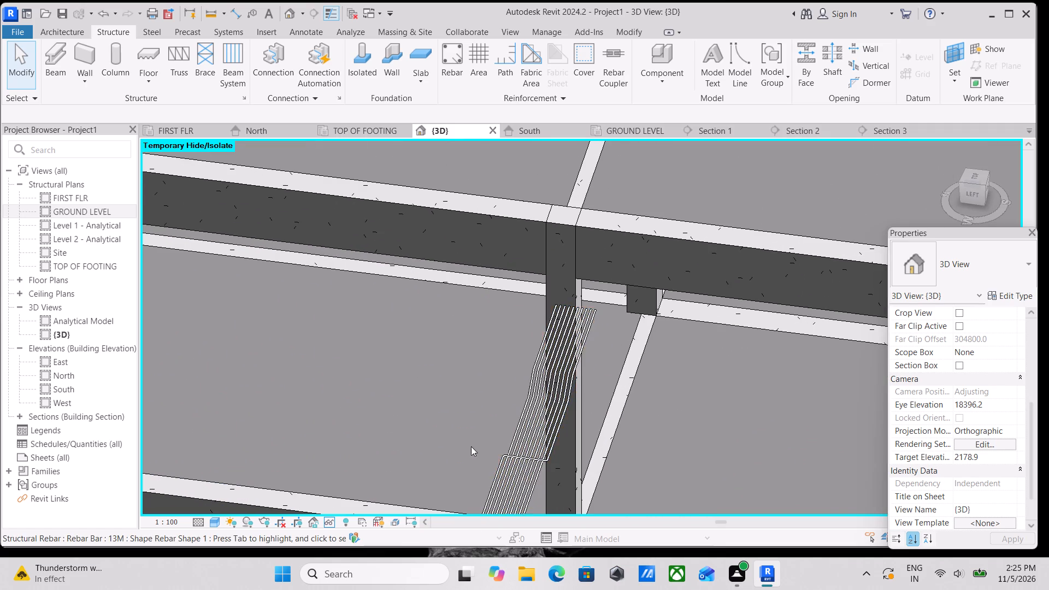
Select the bent rebar set in the GROUND LEVEL slab and inspect it from the front in 3D.
{"action": "left_click", "coordinate": [511, 464]}
{"action": "middle_click_drag", "start_coordinate": [511, 454], "coordinate": [581, 352]}
{"action": "scroll", "coordinate": [591, 374], "scroll_direction": "down", "scroll_amount": 1}
{"action": "middle_click_drag", "start_coordinate": [585, 374], "coordinate": [546, 373]}
{"action": "middle_click_drag", "start_coordinate": [590, 396], "coordinate": [444, 299], "text": "shift"}
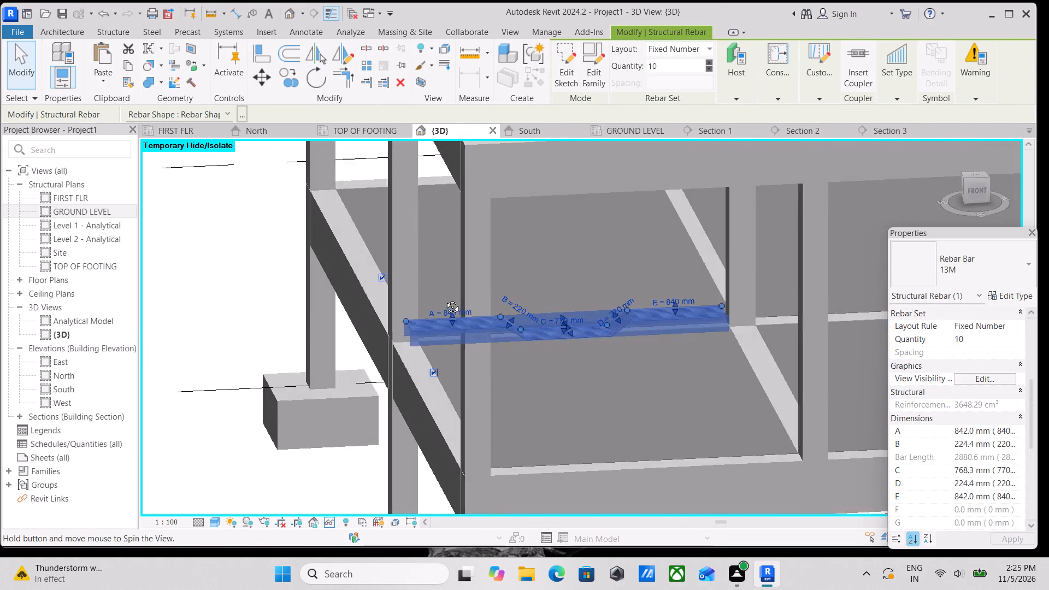
{"action": "middle_click_drag", "start_coordinate": [444, 299], "coordinate": [444, 298], "text": "shift"}
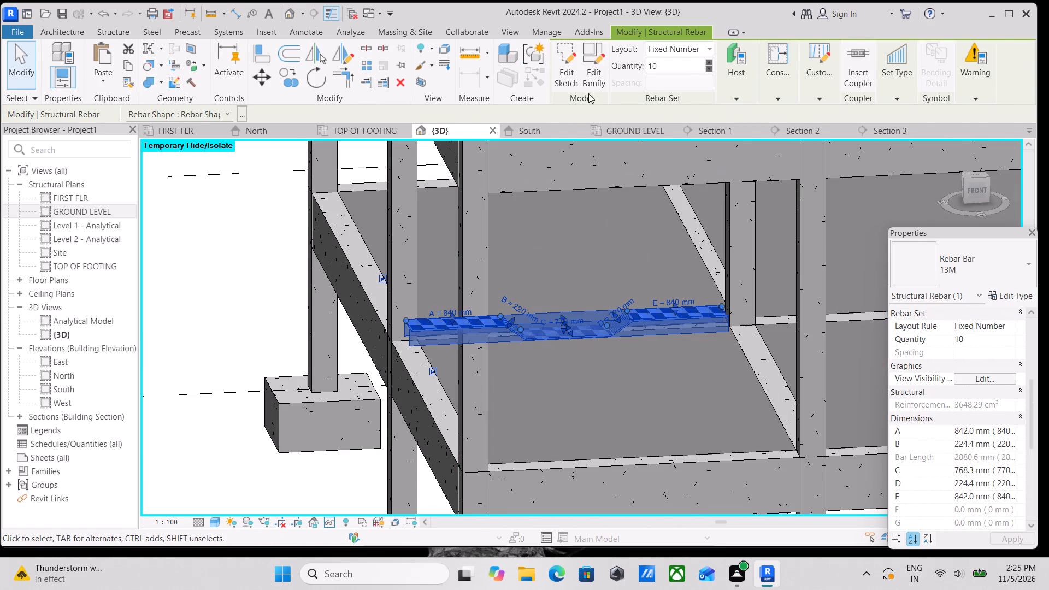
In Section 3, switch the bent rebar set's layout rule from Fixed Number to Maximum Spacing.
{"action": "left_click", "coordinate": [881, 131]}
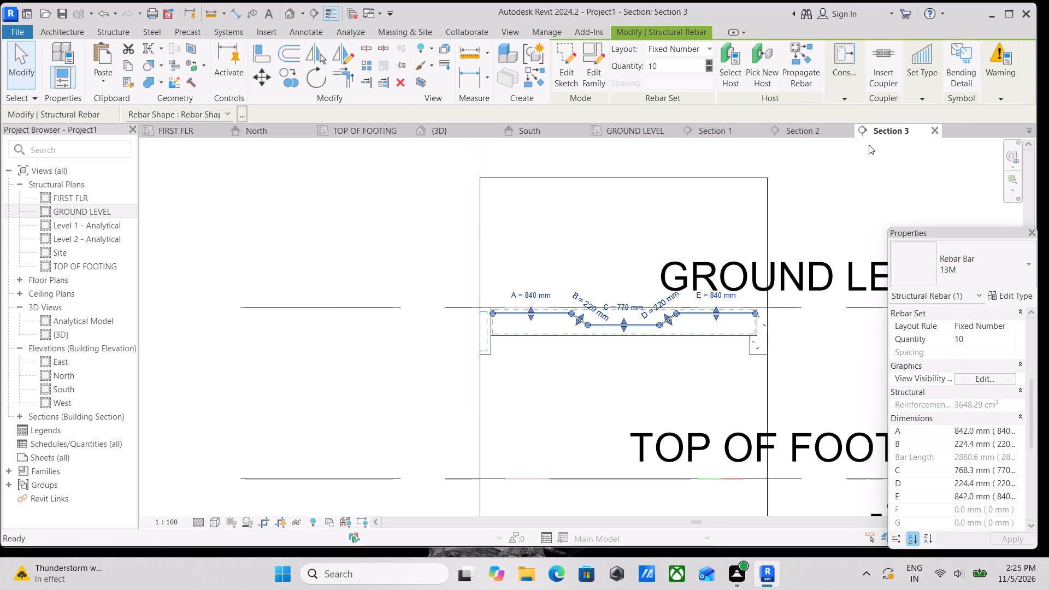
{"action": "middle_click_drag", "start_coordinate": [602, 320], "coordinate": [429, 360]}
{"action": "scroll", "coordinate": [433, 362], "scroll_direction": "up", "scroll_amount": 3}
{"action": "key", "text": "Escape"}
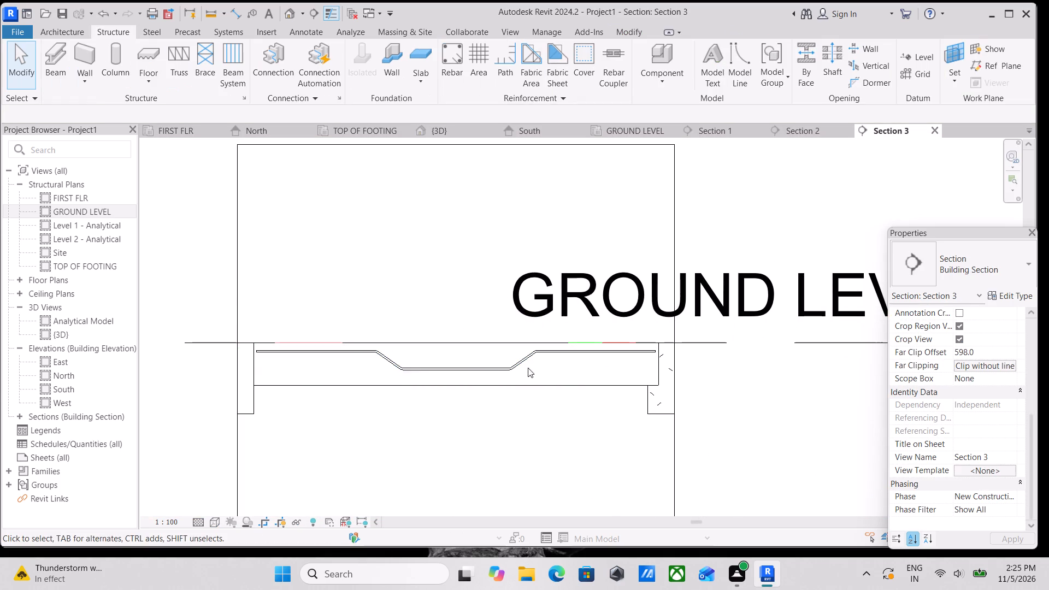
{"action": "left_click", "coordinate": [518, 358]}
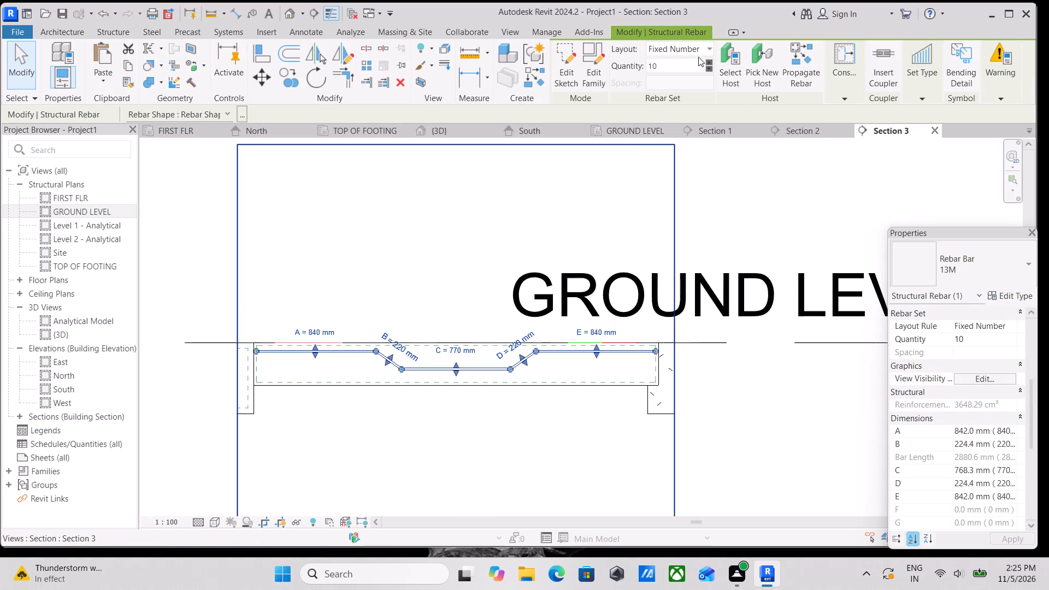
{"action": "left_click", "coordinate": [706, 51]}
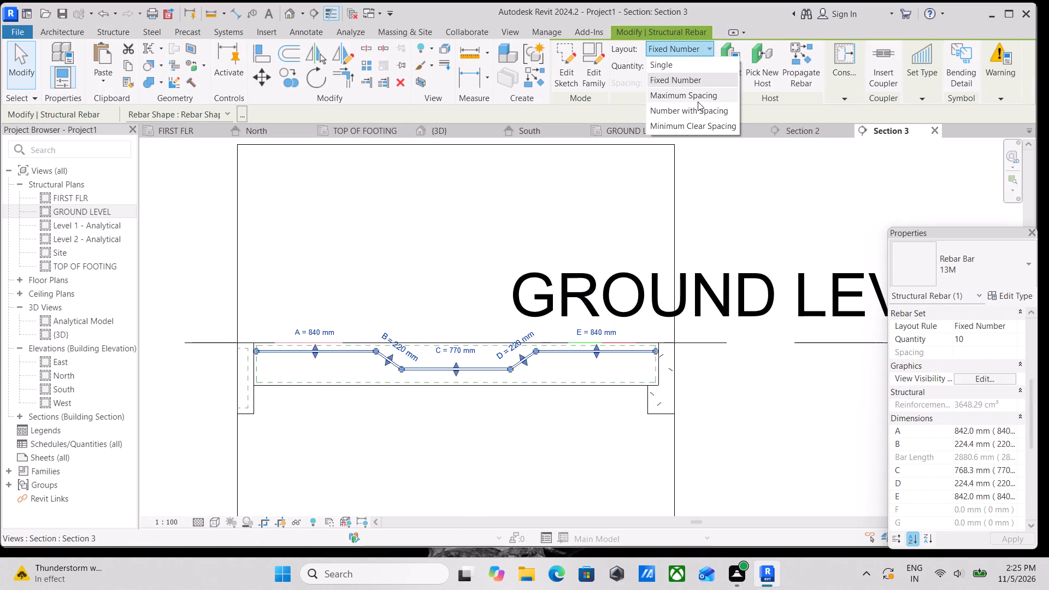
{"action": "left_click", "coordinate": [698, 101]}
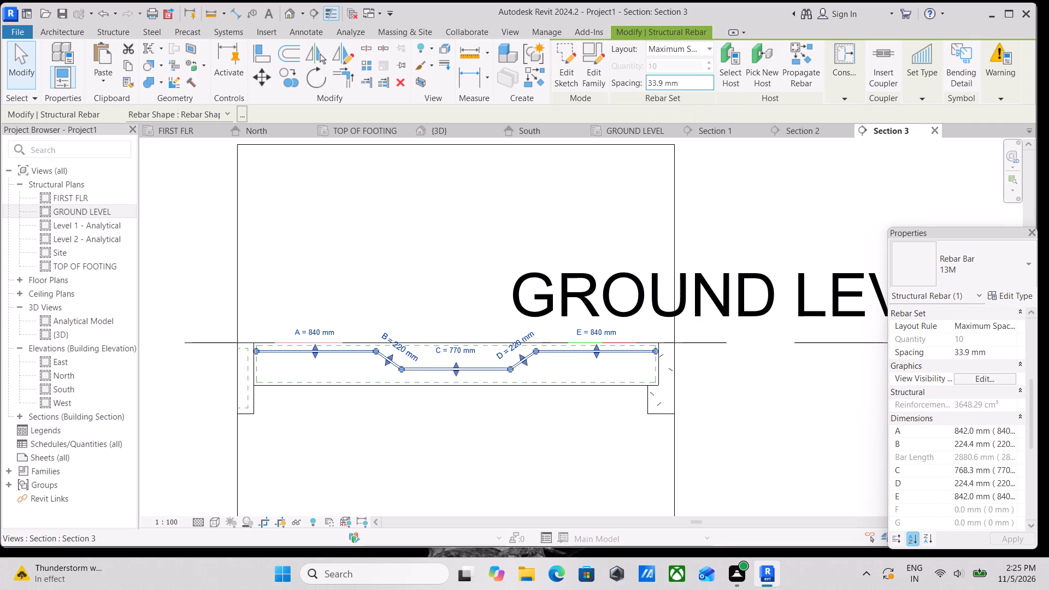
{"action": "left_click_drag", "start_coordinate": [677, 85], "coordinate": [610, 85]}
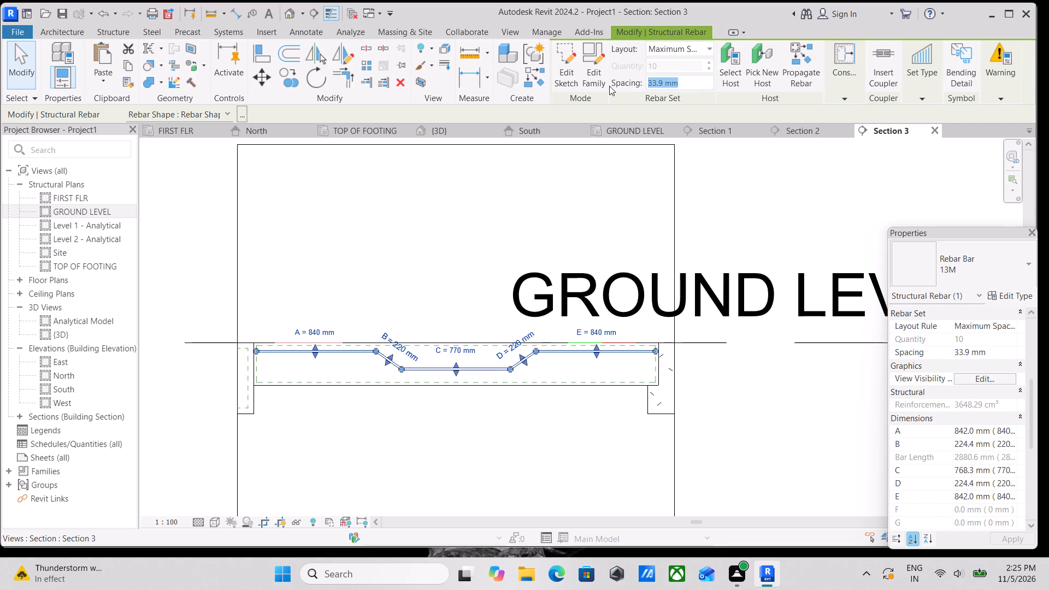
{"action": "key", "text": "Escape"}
Delete the bent rebar set from the GROUND LEVEL slab in Section 3.
{"action": "left_click", "coordinate": [488, 363]}
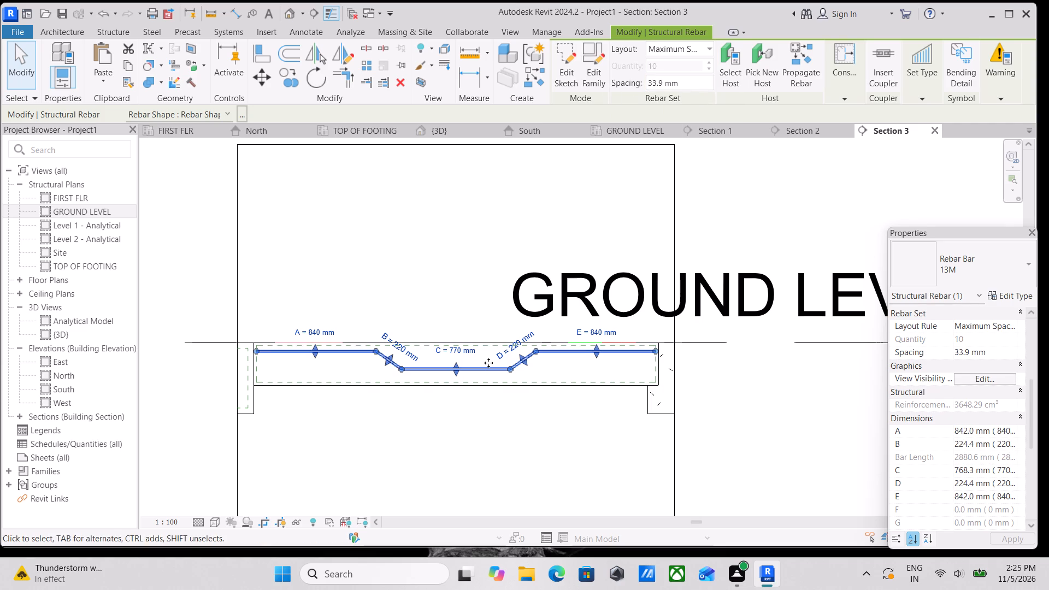
{"action": "right_click", "coordinate": [480, 369]}
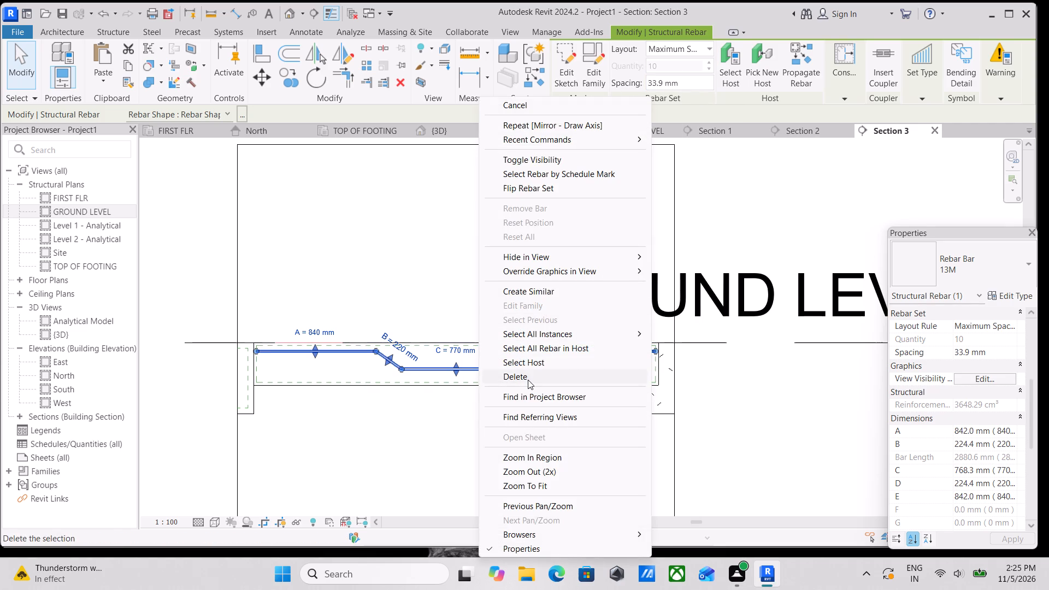
{"action": "left_click", "coordinate": [528, 379]}
Widen the Section 3 crop region past the cut girder to take in part of the adjacent GROUND LEVEL slab.
{"action": "scroll", "coordinate": [480, 360], "scroll_direction": "down", "scroll_amount": 3}
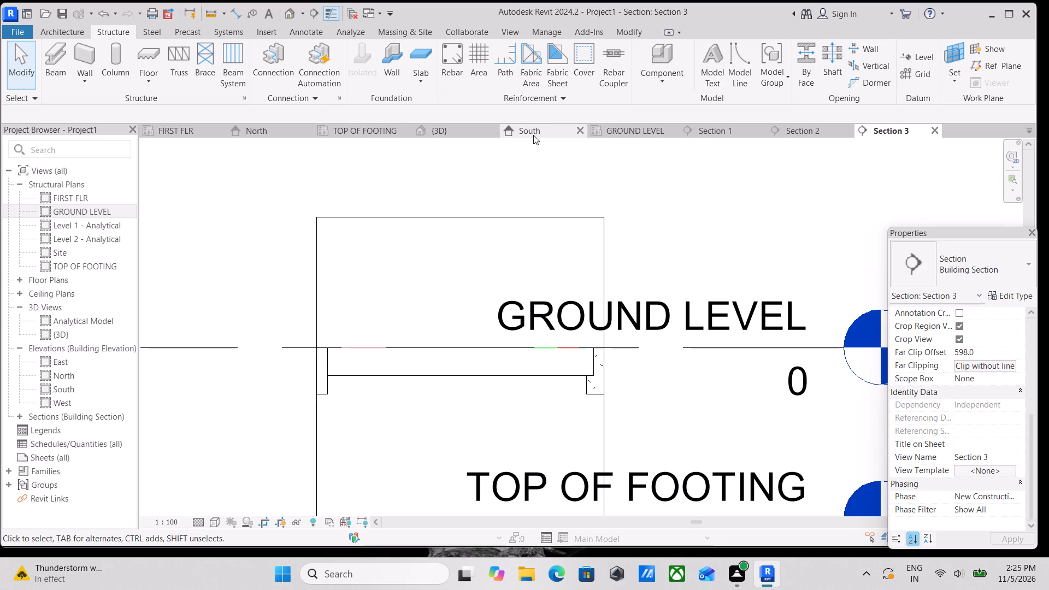
{"action": "left_click", "coordinate": [606, 362]}
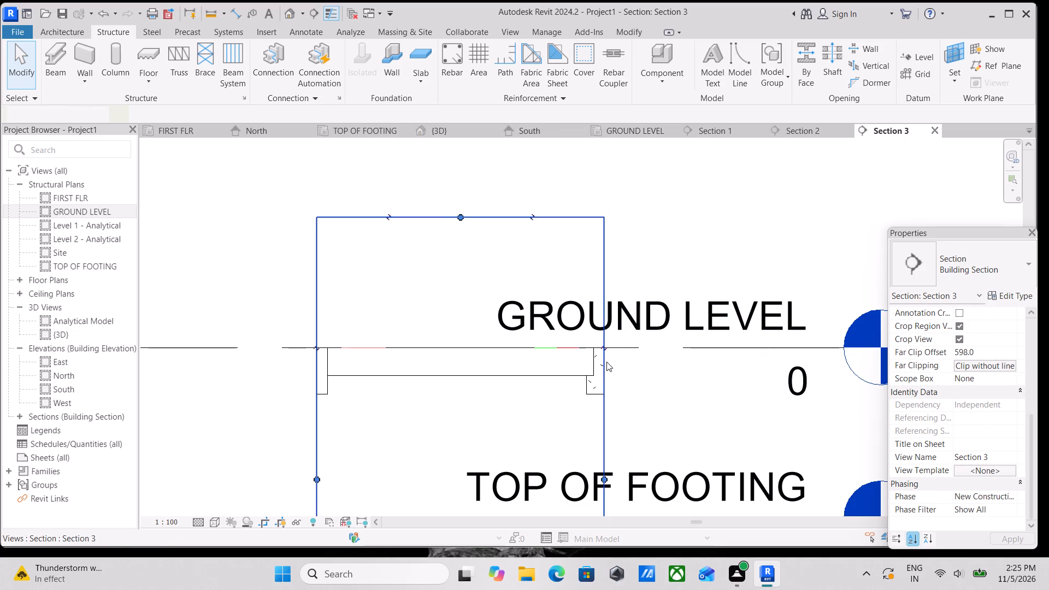
{"action": "left_click_drag", "start_coordinate": [604, 481], "coordinate": [751, 487]}
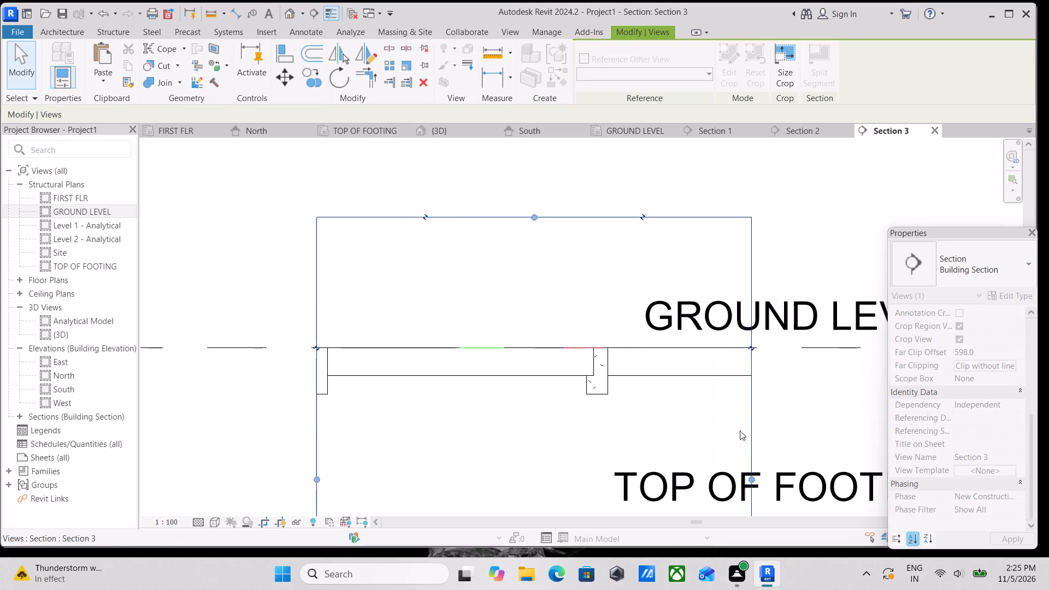
{"action": "scroll", "coordinate": [734, 422], "scroll_direction": "down", "scroll_amount": 2}
{"action": "middle_click_drag", "start_coordinate": [734, 422], "coordinate": [528, 324]}
{"action": "right_click", "coordinate": [435, 190]}
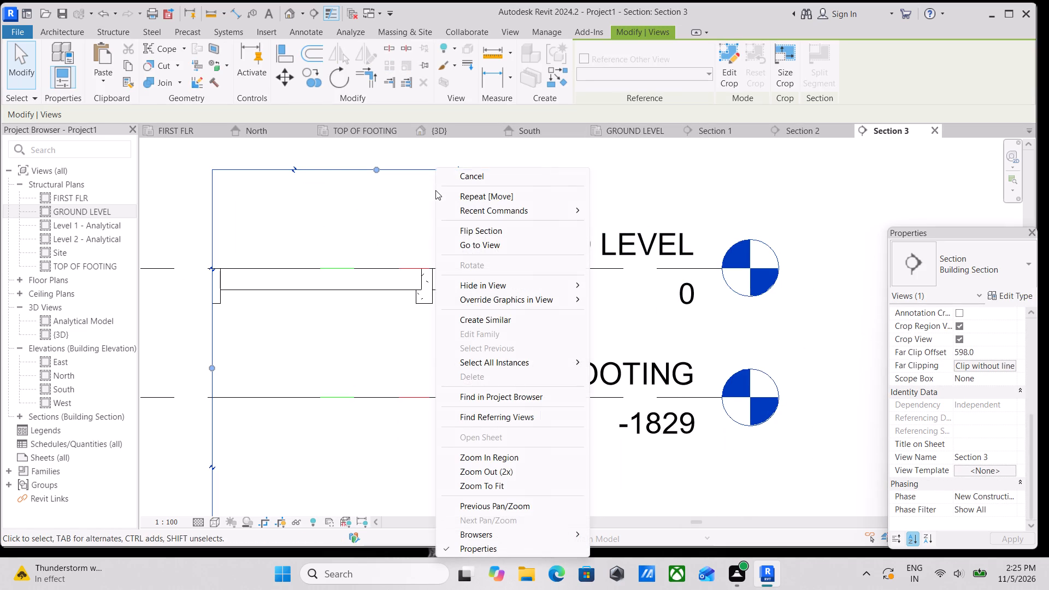
{"action": "key", "text": "Escape"}
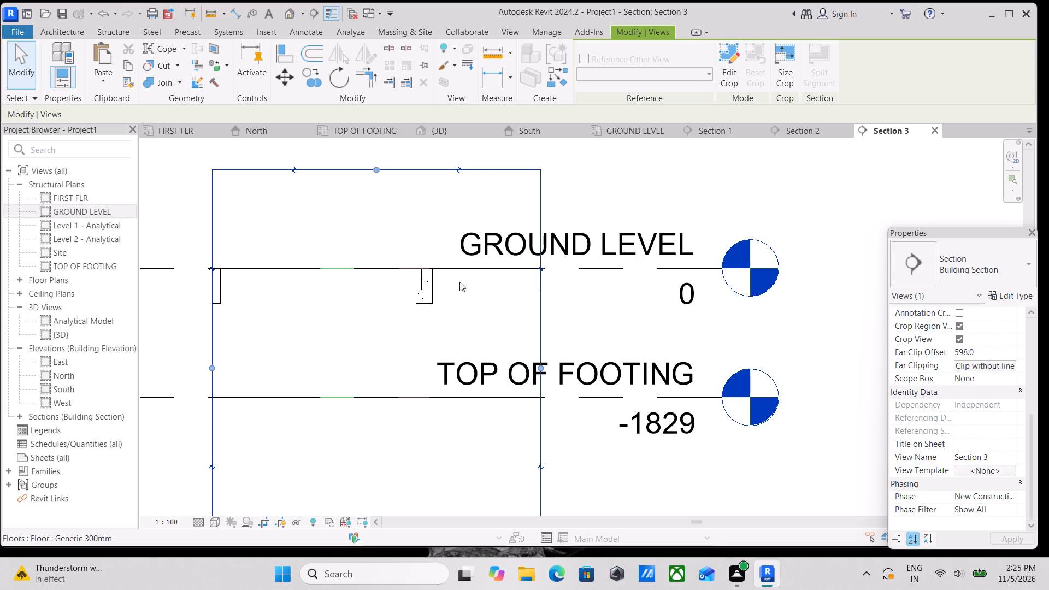
{"action": "scroll", "coordinate": [455, 272], "scroll_direction": "down", "scroll_amount": 1}
{"action": "middle_click_drag", "start_coordinate": [457, 285], "coordinate": [451, 380]}
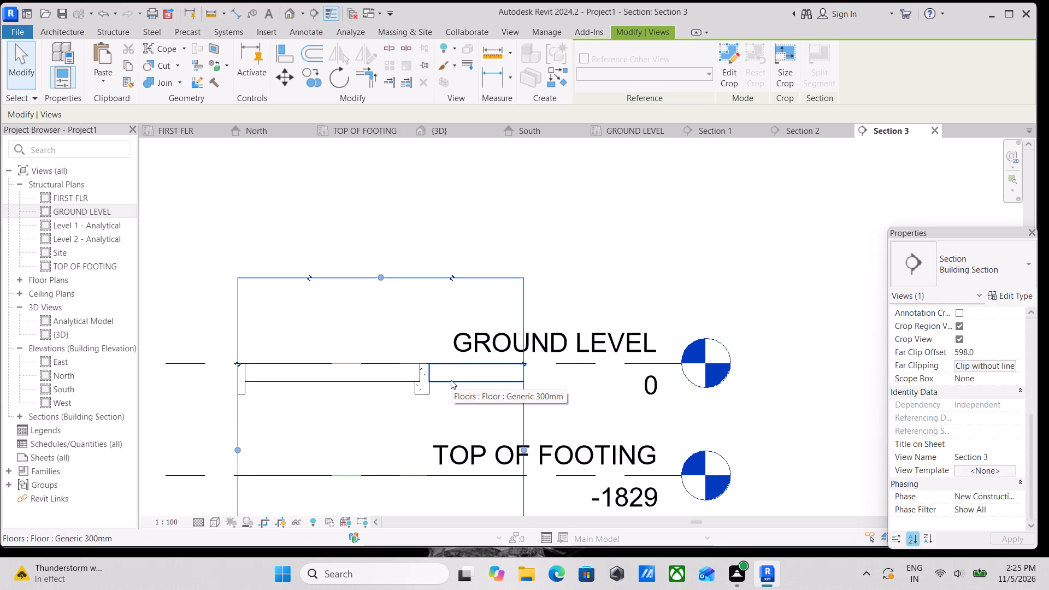
{"action": "scroll", "coordinate": [470, 355], "scroll_direction": "down", "scroll_amount": 1}
{"action": "middle_click_drag", "start_coordinate": [470, 355], "coordinate": [564, 353]}
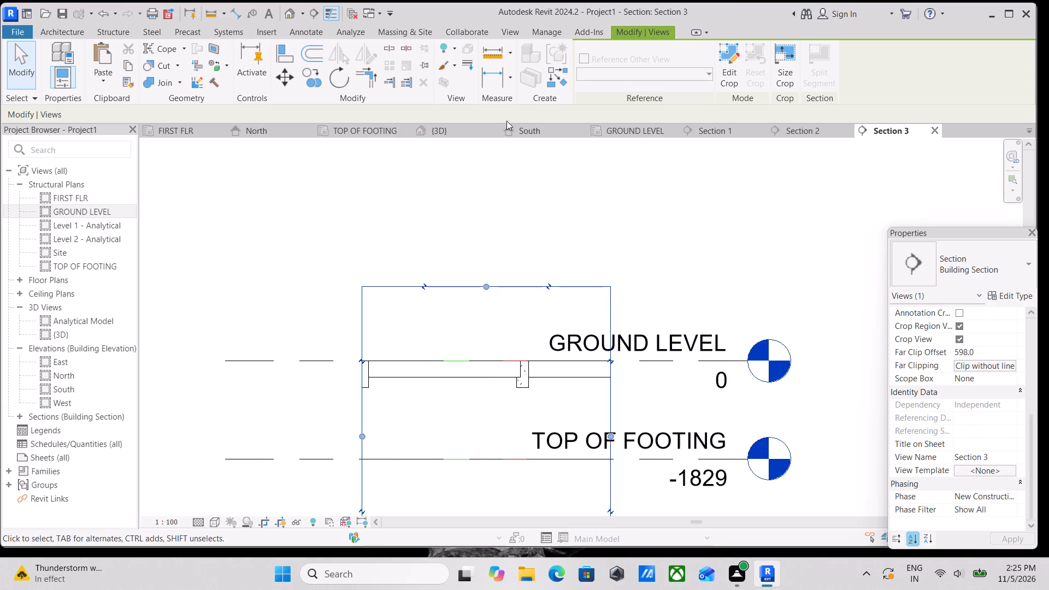
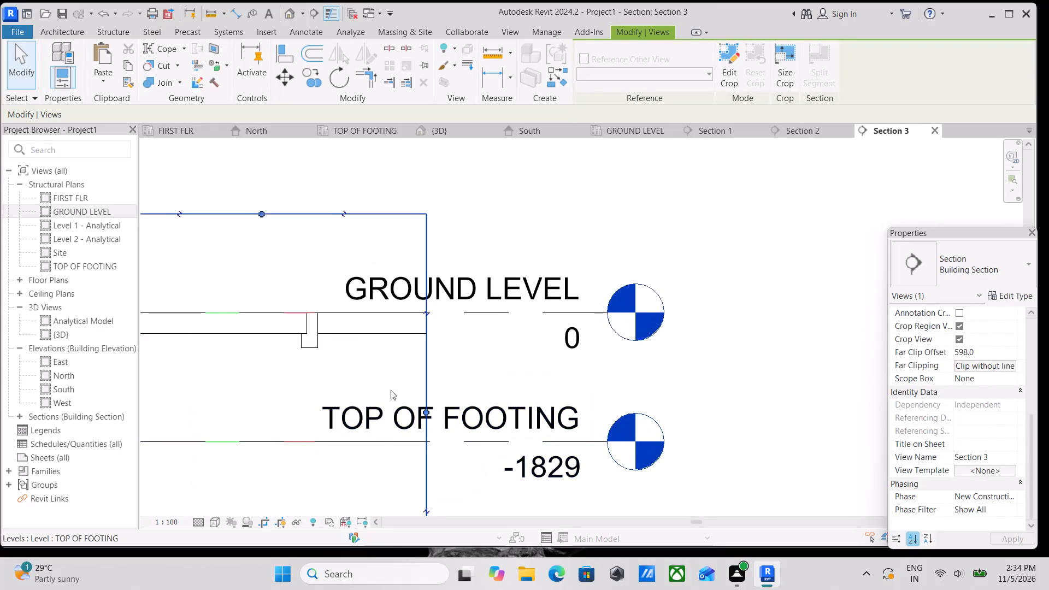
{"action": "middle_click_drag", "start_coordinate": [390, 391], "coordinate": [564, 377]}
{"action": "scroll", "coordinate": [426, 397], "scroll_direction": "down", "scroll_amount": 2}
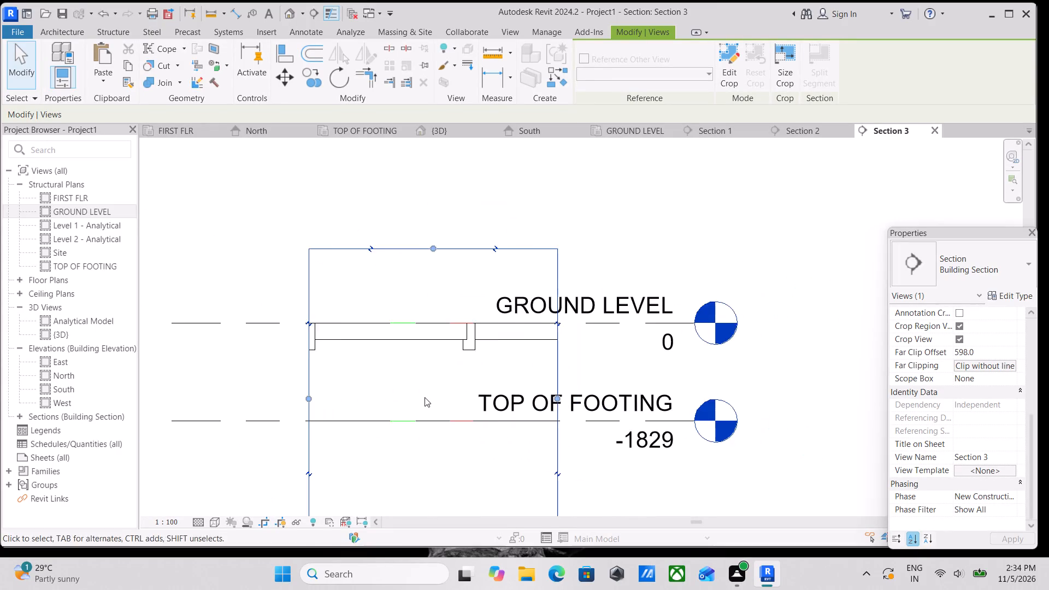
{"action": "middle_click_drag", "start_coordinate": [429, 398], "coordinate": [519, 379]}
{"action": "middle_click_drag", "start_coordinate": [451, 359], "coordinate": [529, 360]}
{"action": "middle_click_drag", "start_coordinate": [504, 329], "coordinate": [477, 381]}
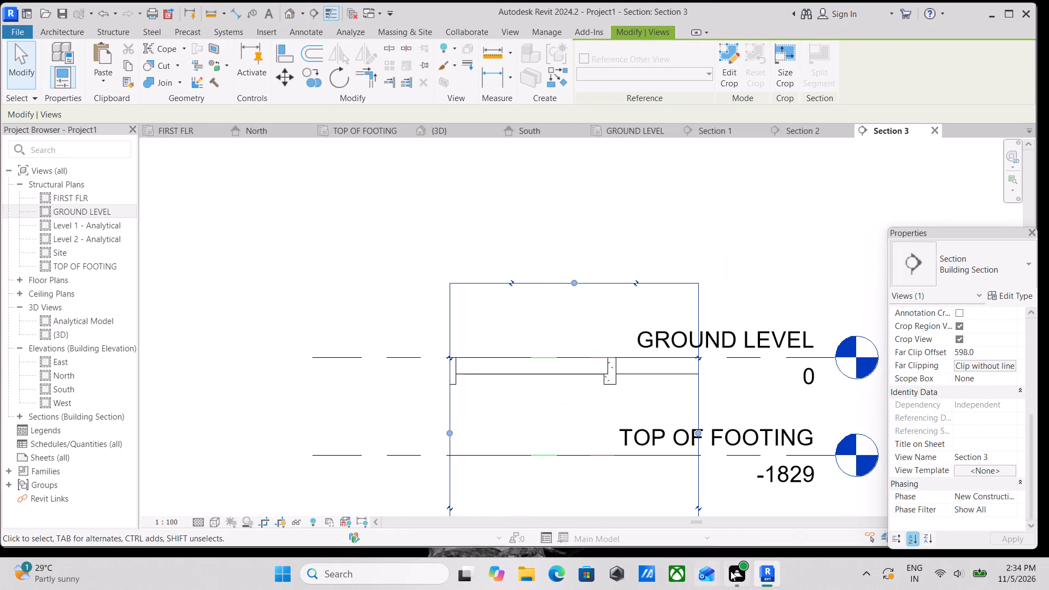
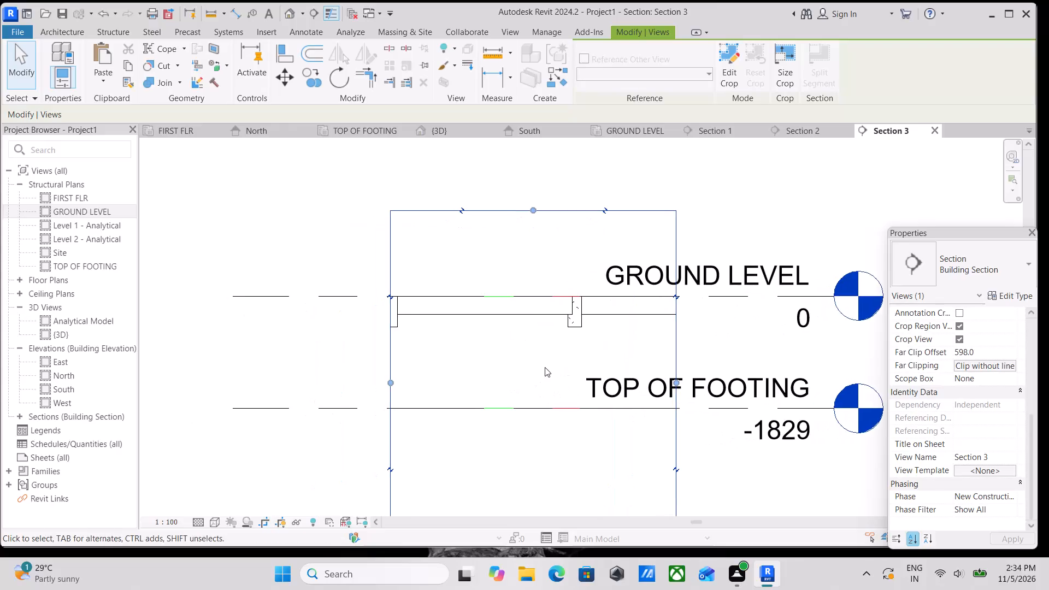
Close the Section 3 view and examine the frame's slabs and girders in the 3D view.
{"action": "scroll", "coordinate": [545, 367], "scroll_direction": "down", "scroll_amount": 1}
{"action": "middle_click_drag", "start_coordinate": [544, 367], "coordinate": [547, 393]}
{"action": "scroll", "coordinate": [584, 373], "scroll_direction": "down", "scroll_amount": 2}
{"action": "middle_click_drag", "start_coordinate": [584, 373], "coordinate": [584, 408]}
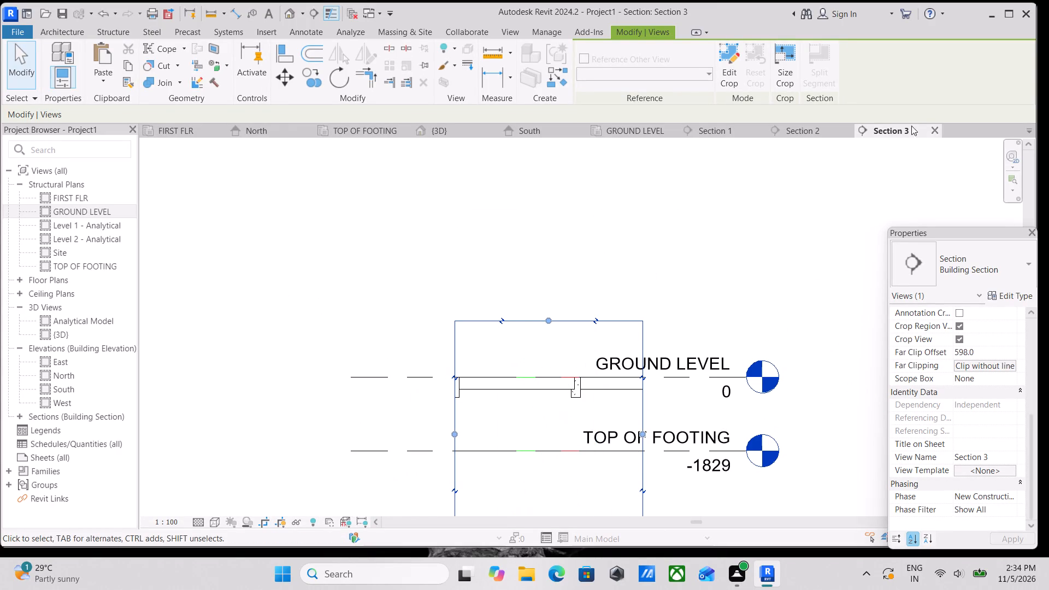
{"action": "left_click", "coordinate": [931, 128]}
{"action": "scroll", "coordinate": [706, 258], "scroll_direction": "down", "scroll_amount": 1}
{"action": "middle_click_drag", "start_coordinate": [705, 264], "coordinate": [637, 394]}
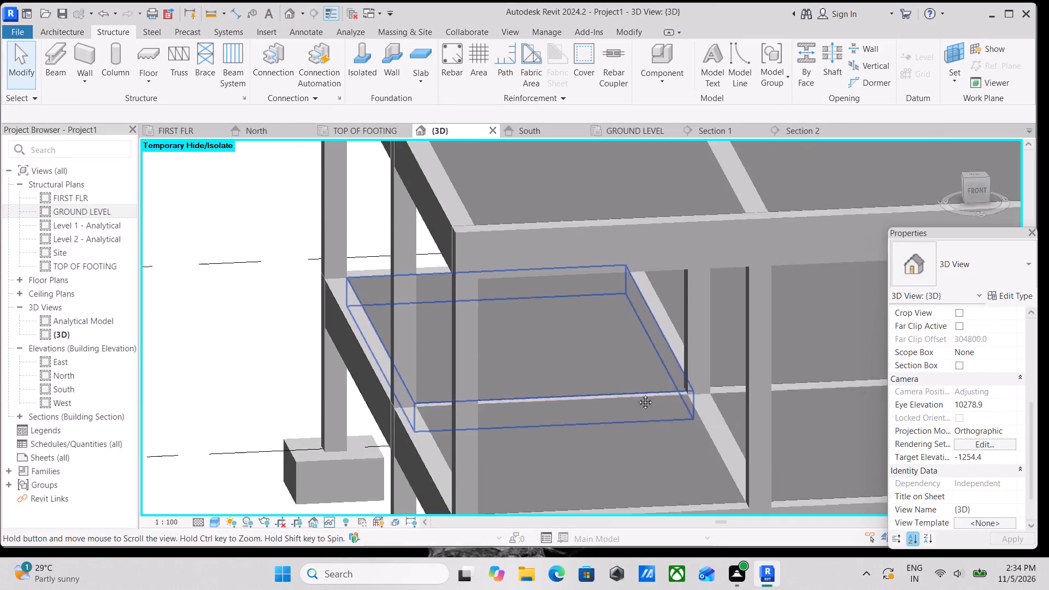
{"action": "middle_click_drag", "start_coordinate": [637, 394], "coordinate": [624, 414]}
{"action": "scroll", "coordinate": [624, 411], "scroll_direction": "down", "scroll_amount": 4}
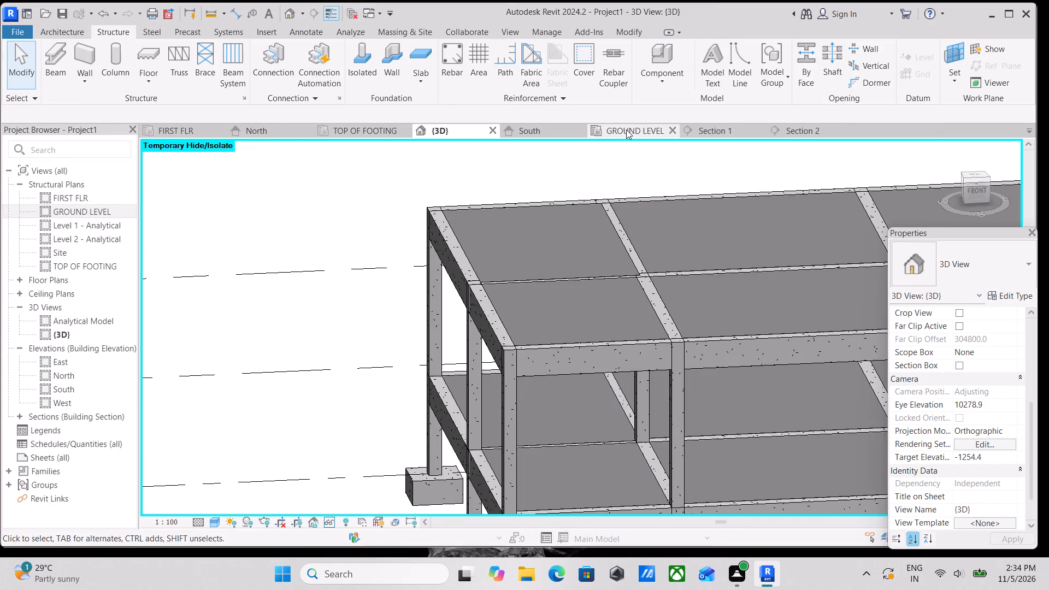
In the GROUND LEVEL plan, extend Section 3's far clip to the girder on the building's far edge, about 3815 mm deep.
{"action": "left_click", "coordinate": [626, 129]}
{"action": "scroll", "coordinate": [556, 390], "scroll_direction": "down", "scroll_amount": 4}
{"action": "middle_click_drag", "start_coordinate": [558, 379], "coordinate": [603, 380]}
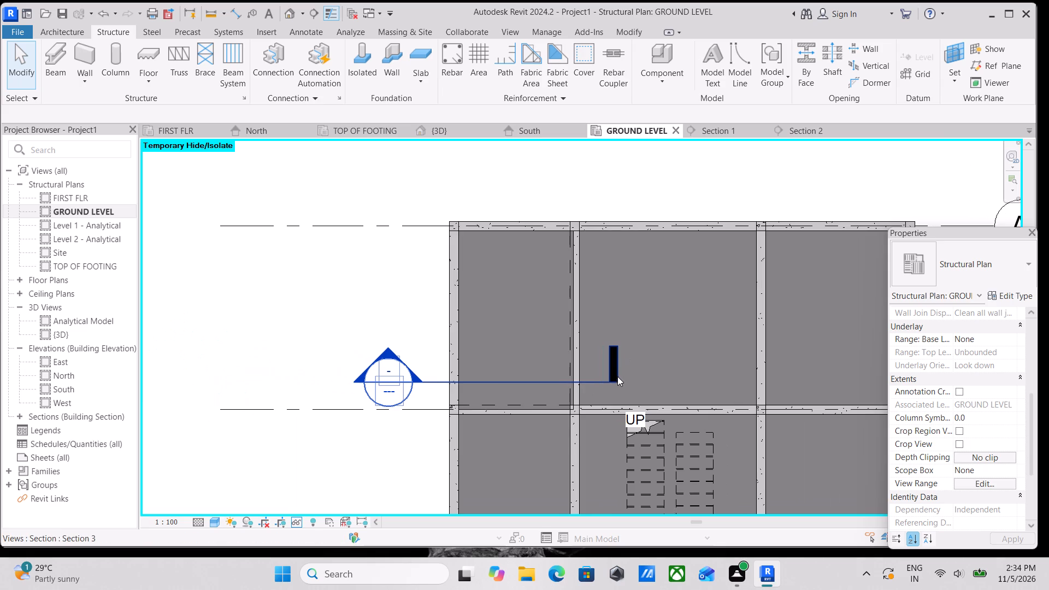
{"action": "left_click", "coordinate": [403, 379]}
{"action": "right_click", "coordinate": [403, 379]}
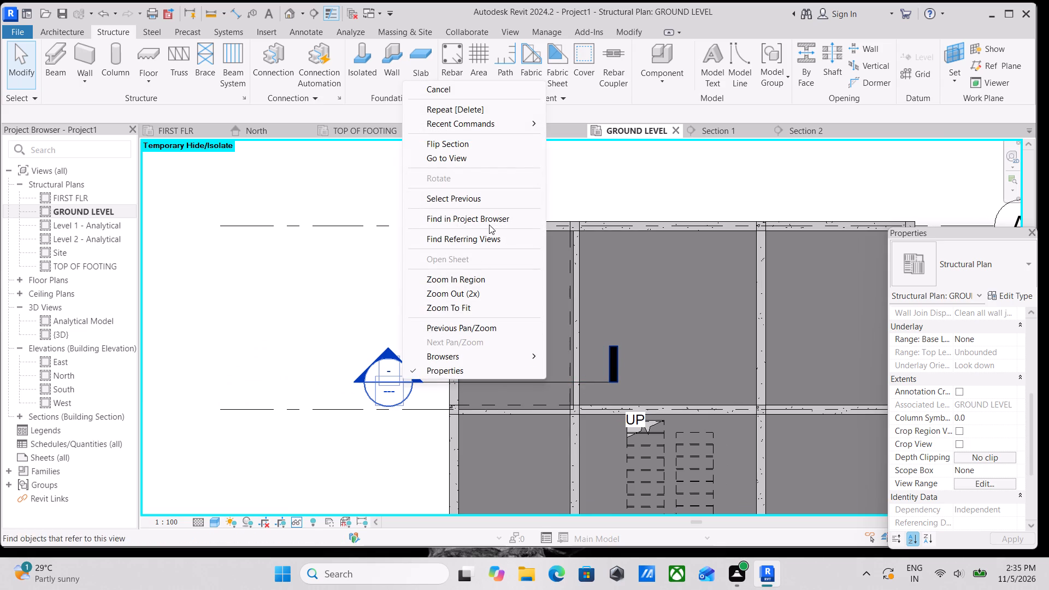
{"action": "left_click", "coordinate": [343, 280]}
{"action": "left_click", "coordinate": [436, 380]}
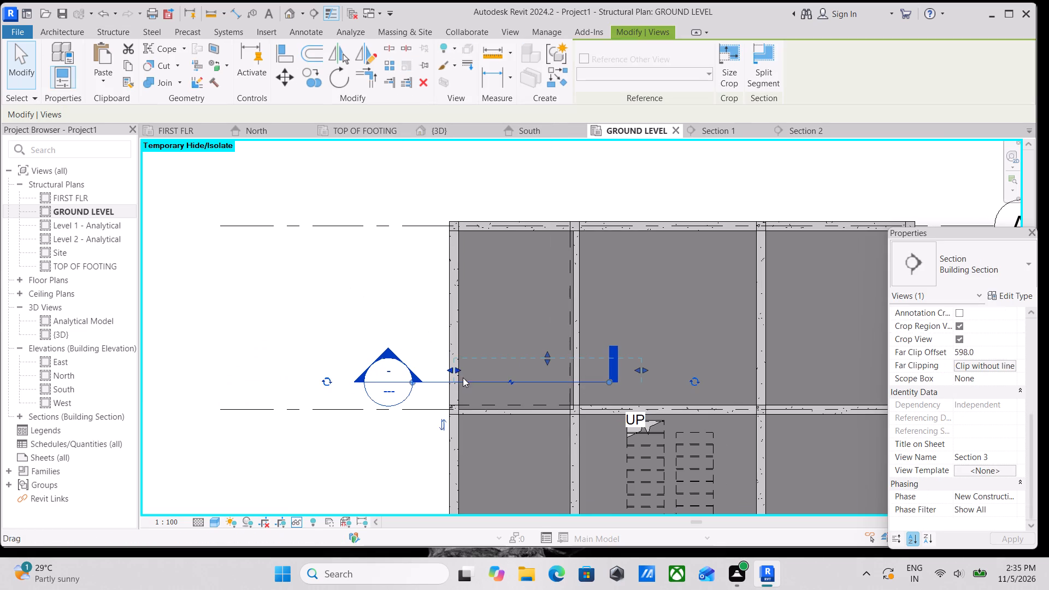
{"action": "left_click", "coordinate": [543, 345]}
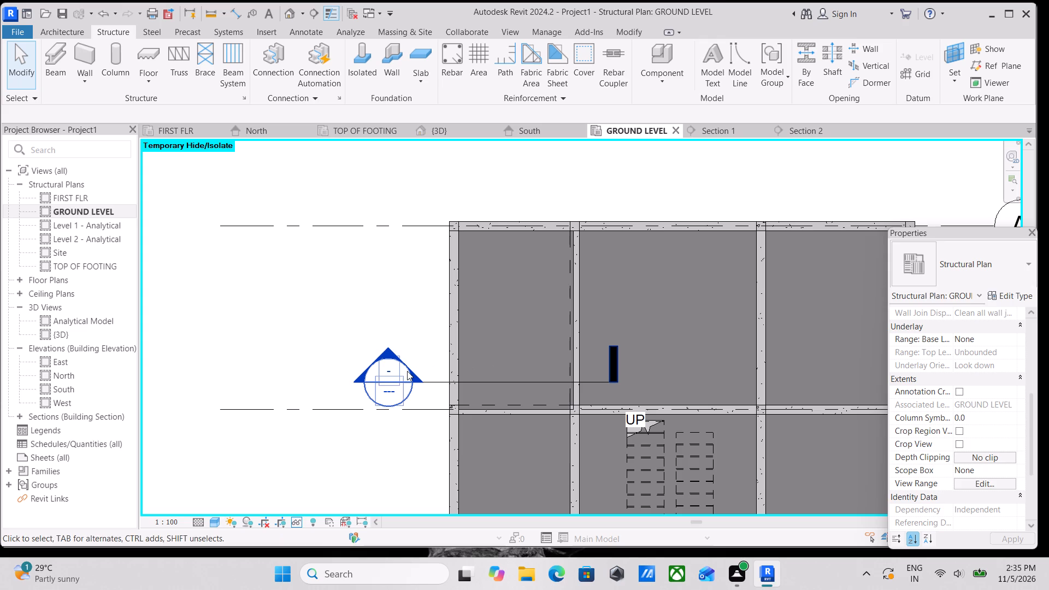
{"action": "left_click", "coordinate": [407, 371]}
{"action": "left_click", "coordinate": [405, 385]}
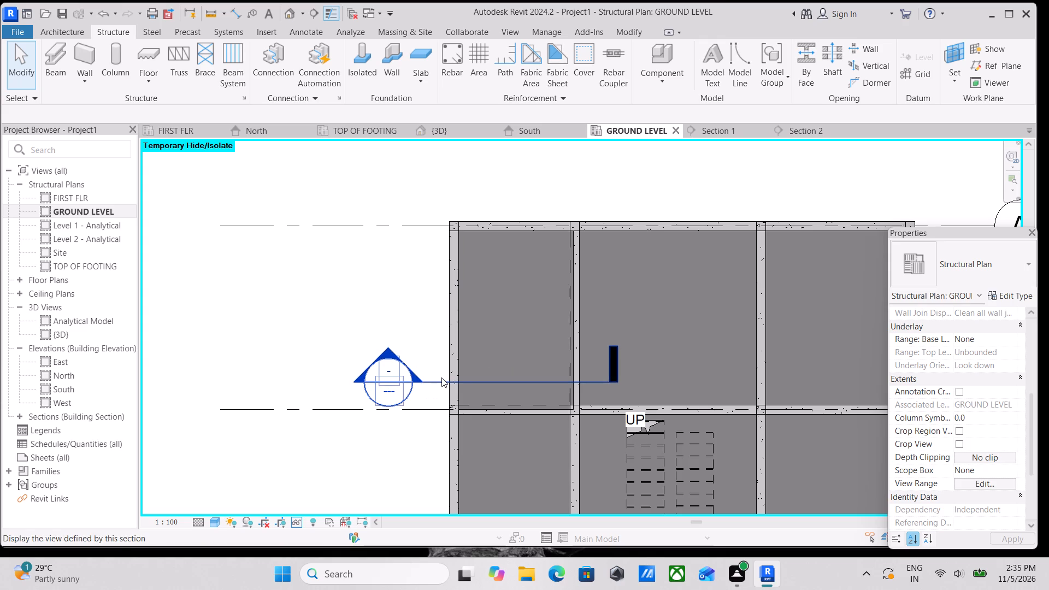
{"action": "left_click", "coordinate": [433, 381]}
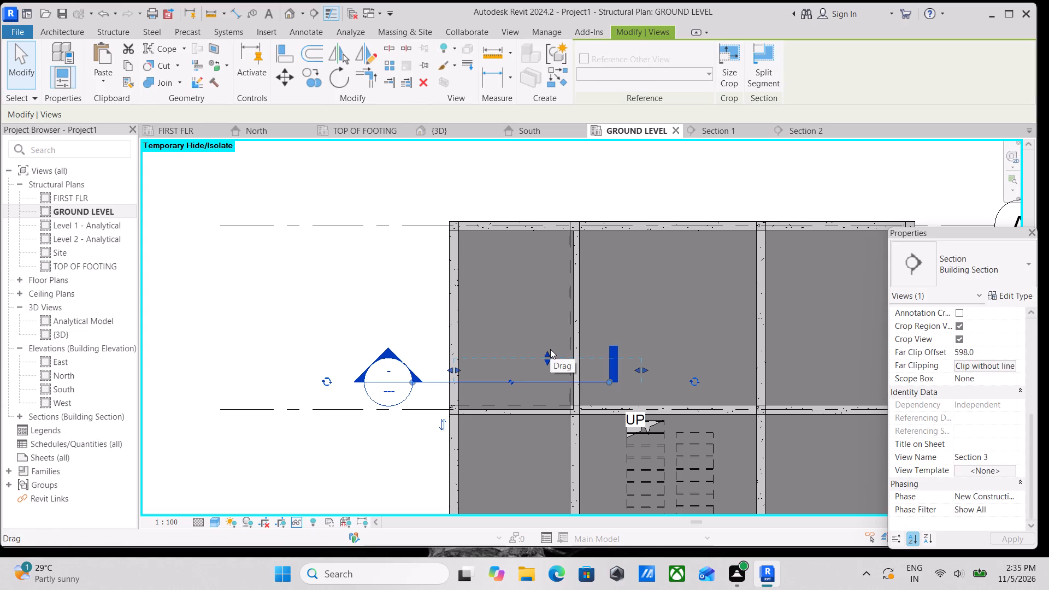
{"action": "left_click_drag", "start_coordinate": [550, 349], "coordinate": [566, 221]}
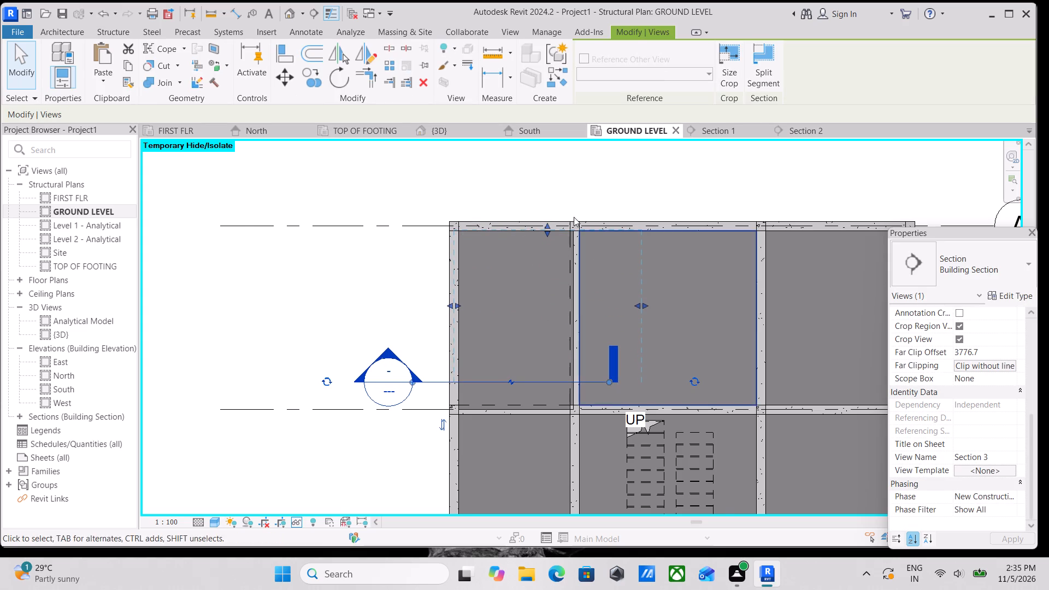
{"action": "scroll", "coordinate": [547, 231], "scroll_direction": "up", "scroll_amount": 4}
{"action": "left_click", "coordinate": [549, 220]}
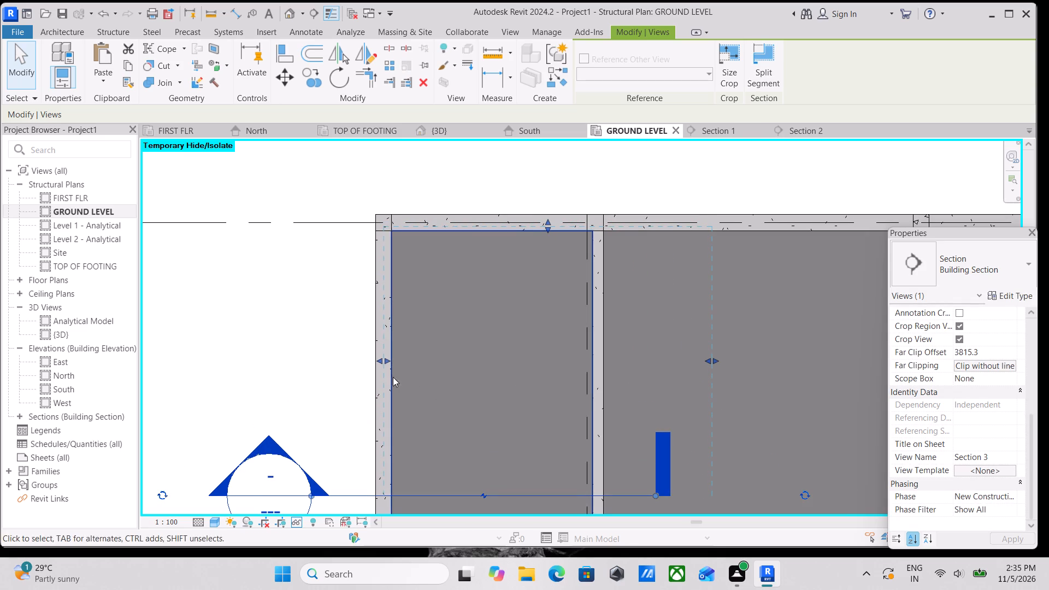
Open Section 3 from its marker and temporarily hide the 500 x 500 mm girder behind the GROUND LEVEL slab between the columns.
{"action": "right_click", "coordinate": [311, 461]}
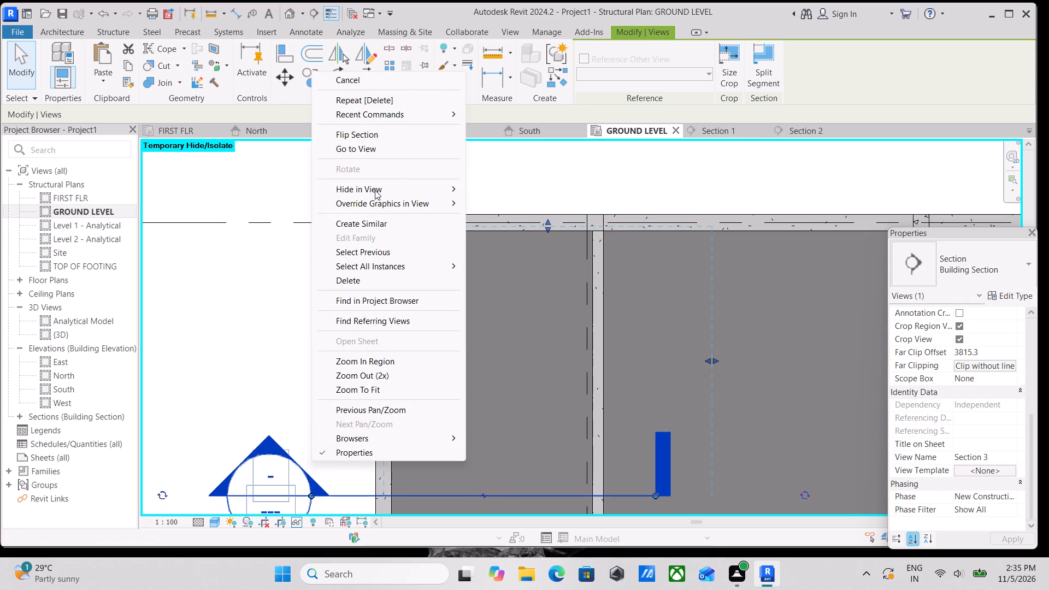
{"action": "left_click", "coordinate": [384, 151]}
{"action": "middle_click_drag", "start_coordinate": [543, 304], "coordinate": [520, 310]}
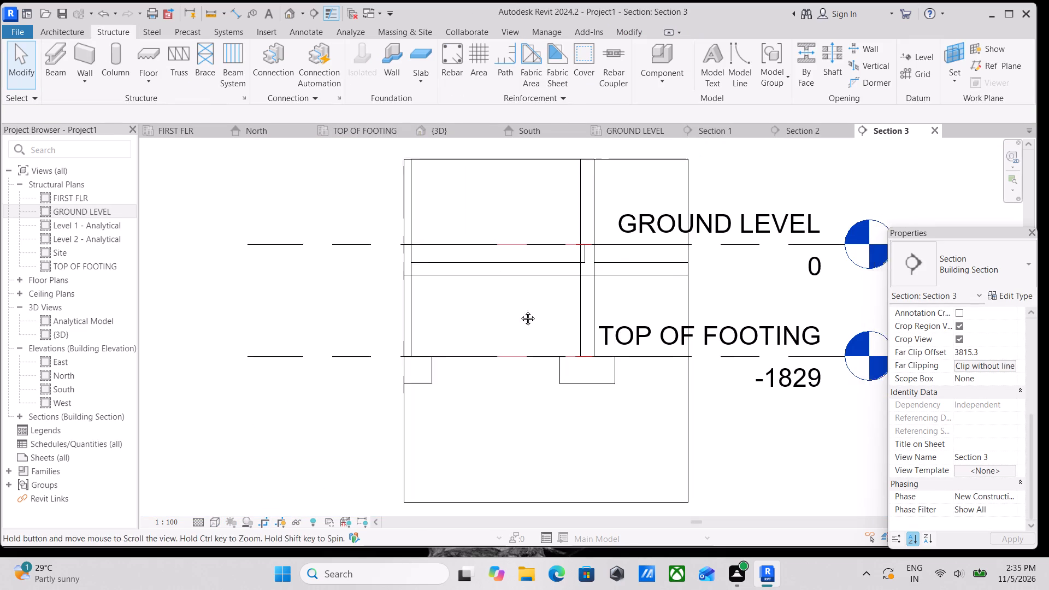
{"action": "middle_click_drag", "start_coordinate": [520, 310], "coordinate": [514, 312]}
{"action": "scroll", "coordinate": [562, 259], "scroll_direction": "up", "scroll_amount": 1}
{"action": "middle_click_drag", "start_coordinate": [528, 281], "coordinate": [777, 337]}
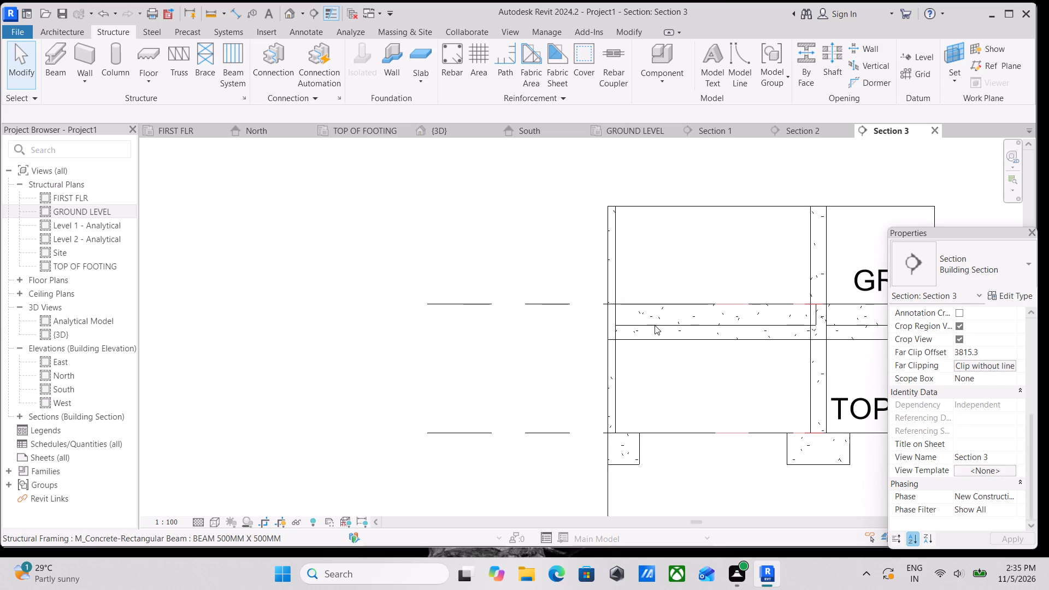
{"action": "middle_click_drag", "start_coordinate": [701, 334], "coordinate": [745, 347]}
{"action": "middle_click_drag", "start_coordinate": [741, 348], "coordinate": [611, 347]}
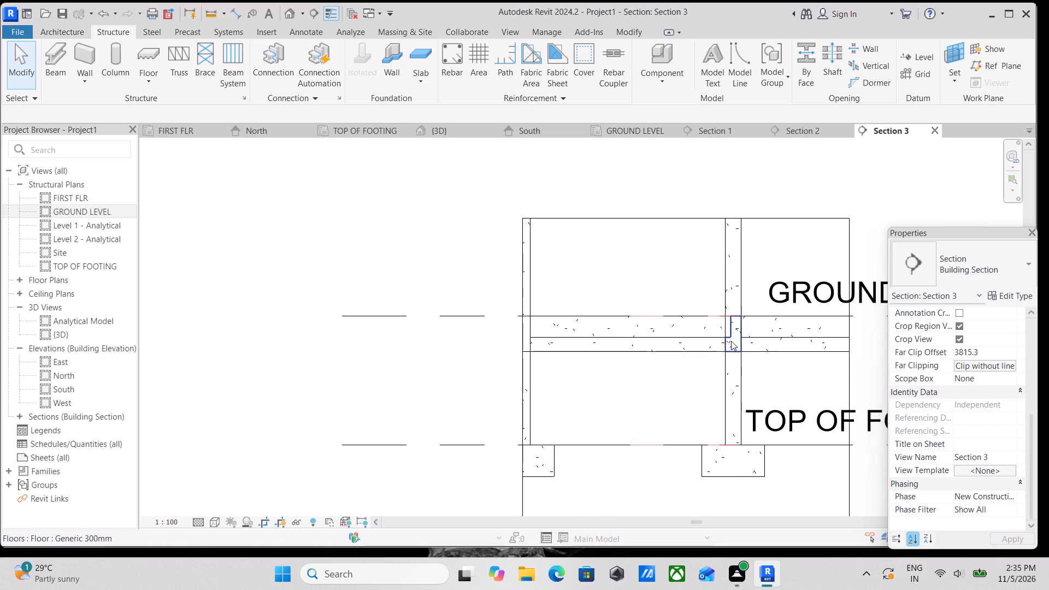
{"action": "left_click", "coordinate": [756, 341]}
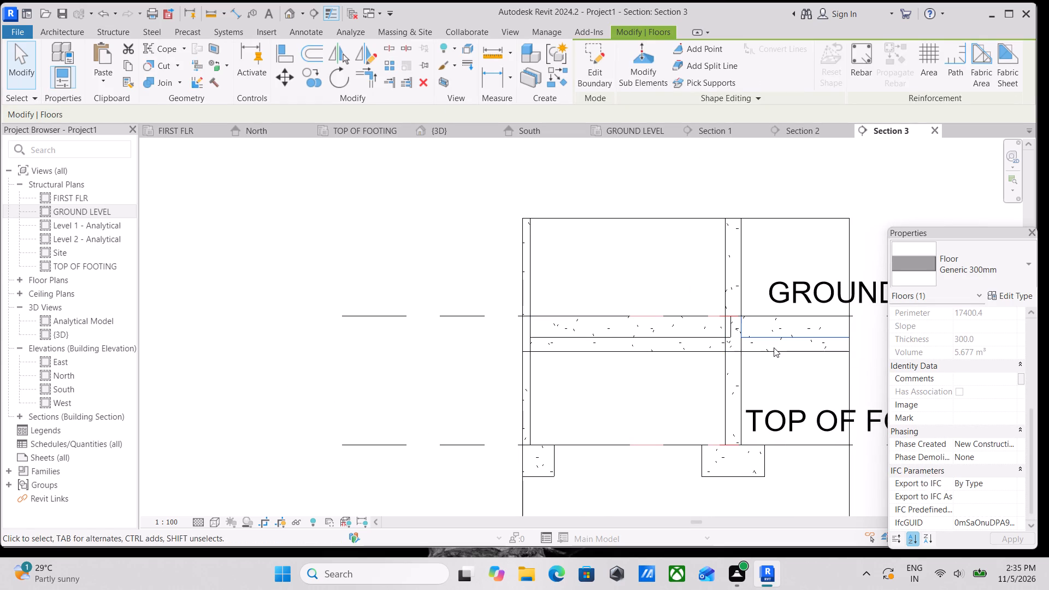
{"action": "left_click", "coordinate": [784, 352]}
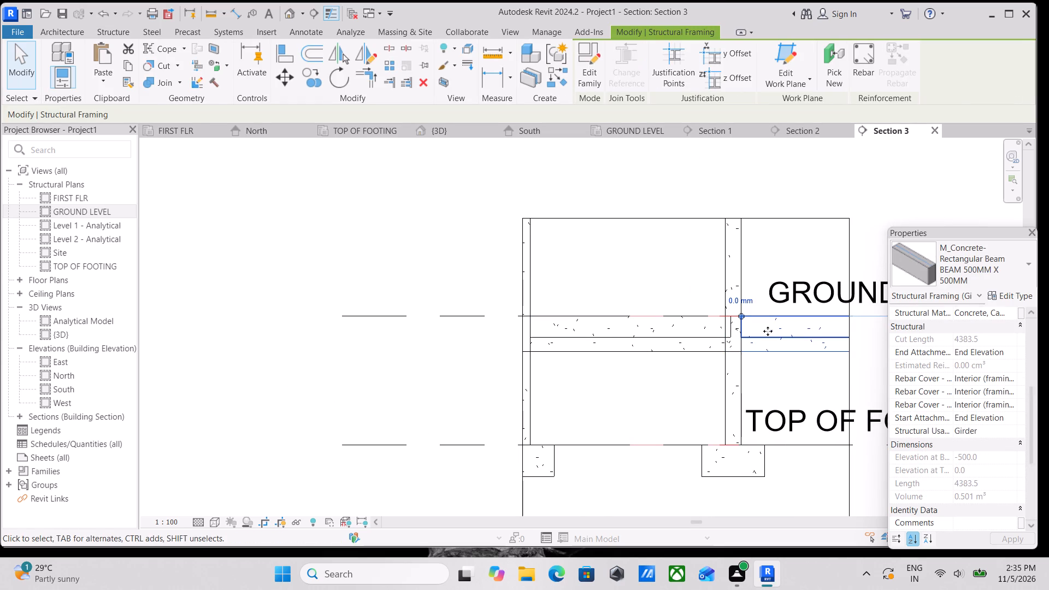
{"action": "key", "text": "Escape"}
{"action": "scroll", "coordinate": [736, 340], "scroll_direction": "up", "scroll_amount": 2}
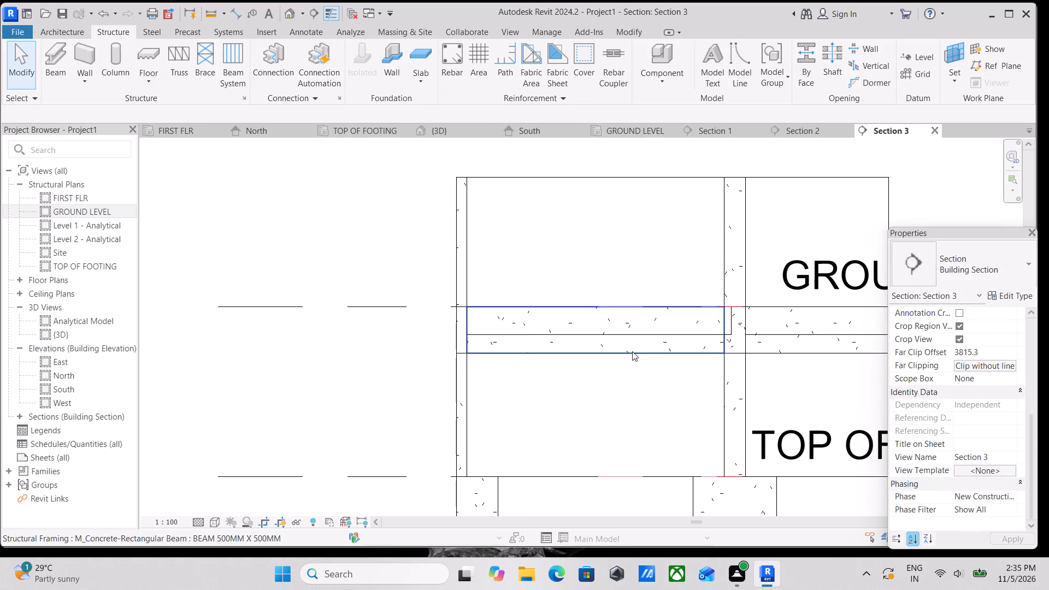
{"action": "left_click", "coordinate": [632, 351]}
{"action": "middle_click_drag", "start_coordinate": [641, 356], "coordinate": [681, 372]}
{"action": "type", "text": "hh"}
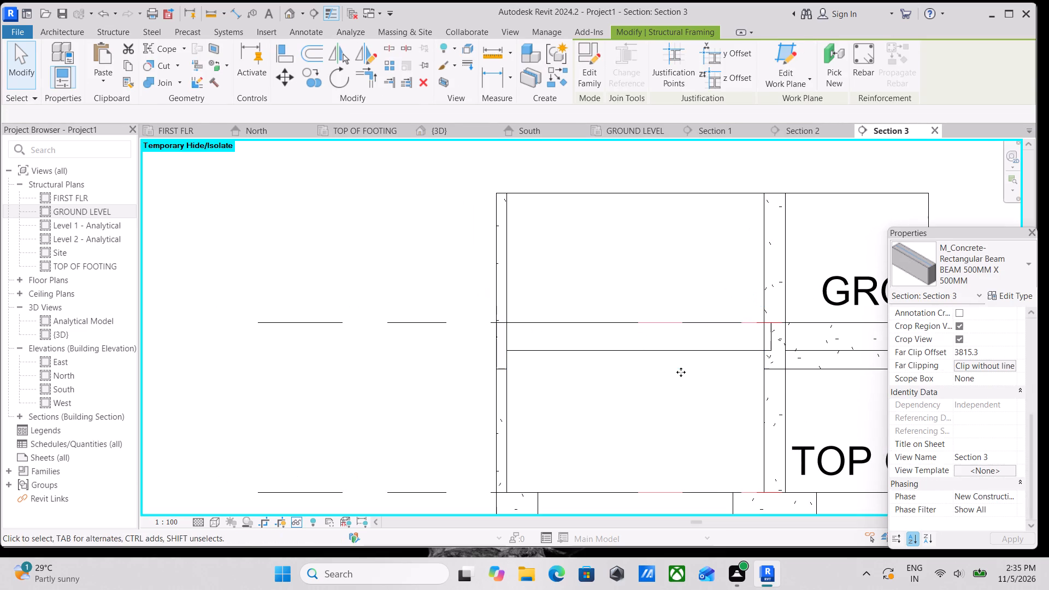
Examine the GROUND LEVEL slab's outline and its ends at the two columns in Section 3.
{"action": "middle_click_drag", "start_coordinate": [653, 359], "coordinate": [801, 435]}
{"action": "middle_click_drag", "start_coordinate": [752, 427], "coordinate": [603, 401]}
{"action": "middle_click_drag", "start_coordinate": [630, 382], "coordinate": [576, 375]}
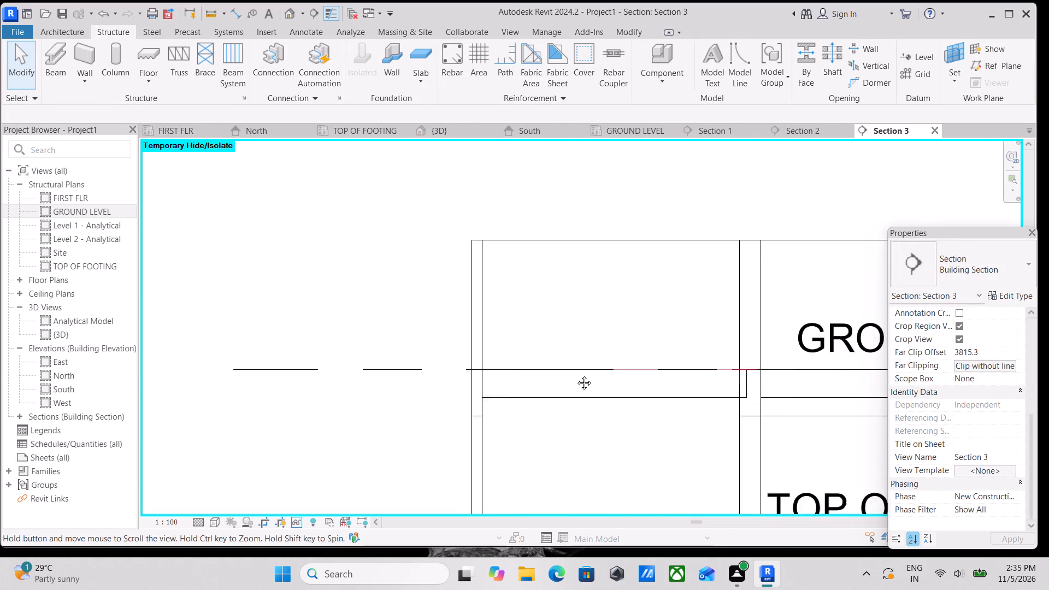
{"action": "middle_click_drag", "start_coordinate": [576, 375], "coordinate": [575, 374]}
{"action": "scroll", "coordinate": [569, 385], "scroll_direction": "up", "scroll_amount": 2}
{"action": "middle_click_drag", "start_coordinate": [455, 385], "coordinate": [474, 382]}
{"action": "left_click", "coordinate": [507, 393]}
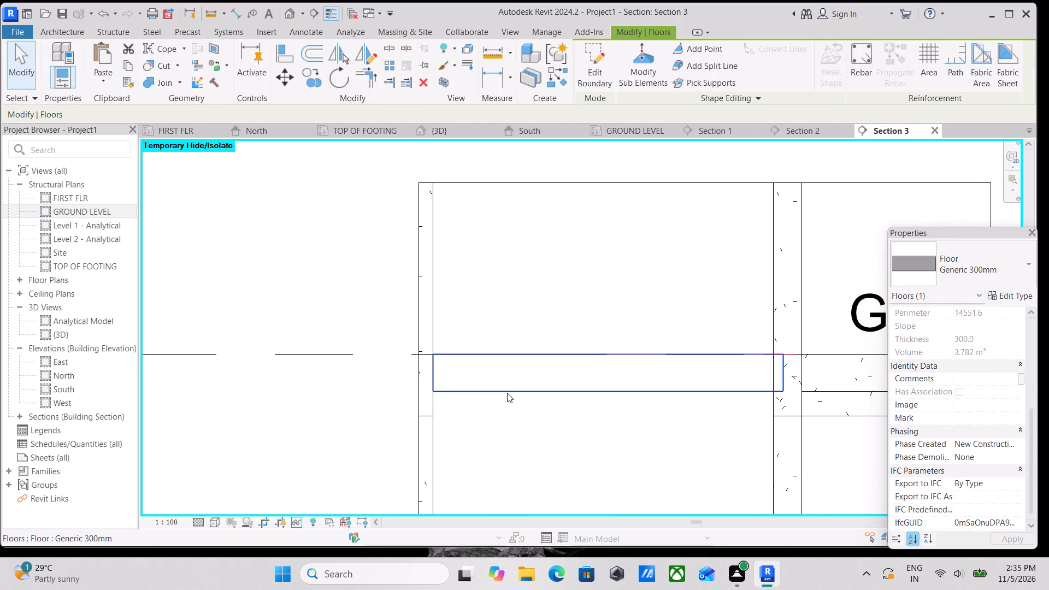
{"action": "key", "text": "Escape"}
{"action": "middle_click_drag", "start_coordinate": [520, 379], "coordinate": [557, 392]}
{"action": "scroll", "coordinate": [570, 376], "scroll_direction": "down", "scroll_amount": 1}
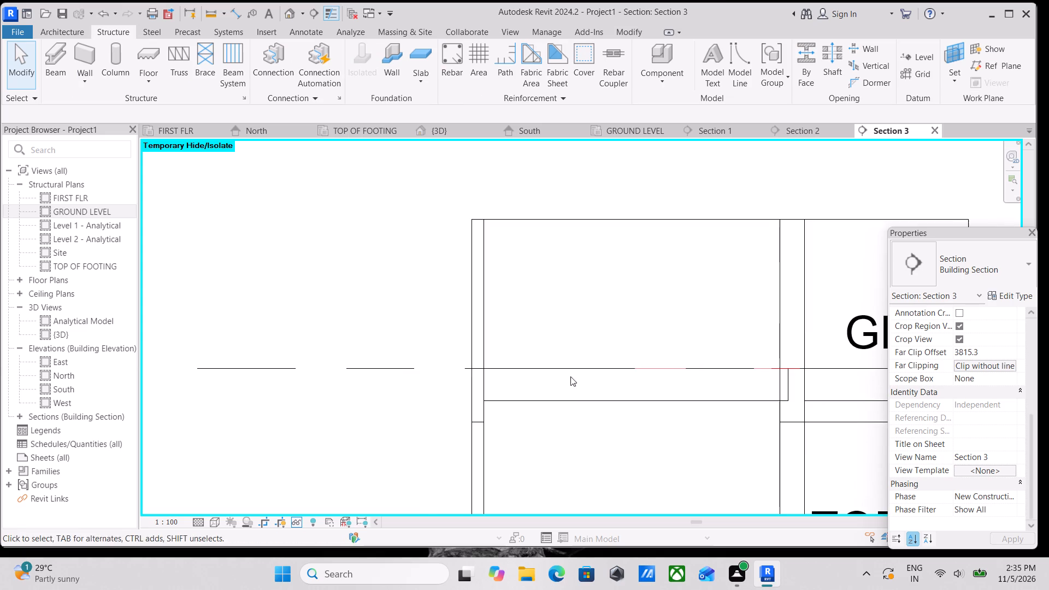
{"action": "middle_click_drag", "start_coordinate": [570, 376], "coordinate": [577, 377]}
{"action": "scroll", "coordinate": [611, 370], "scroll_direction": "down", "scroll_amount": 2}
{"action": "middle_click", "coordinate": [611, 370]}
{"action": "middle_click_drag", "start_coordinate": [724, 311], "coordinate": [567, 294]}
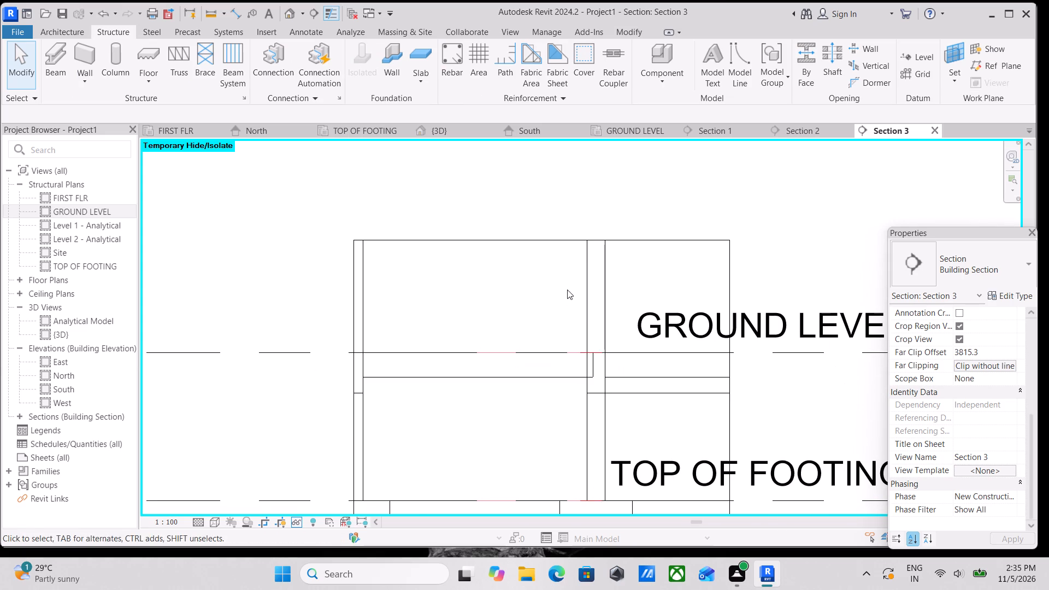
Narrow Section 3's crop region so it ends at the outer face of the column beyond the slab's stepped end.
{"action": "left_click", "coordinate": [627, 232]}
{"action": "left_click", "coordinate": [630, 240]}
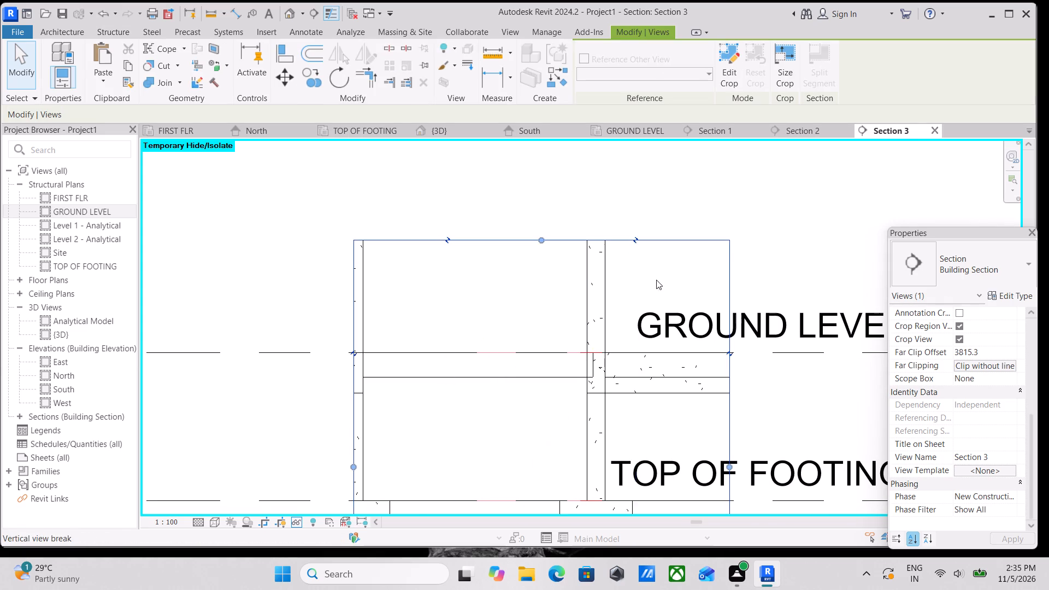
{"action": "scroll", "coordinate": [656, 280], "scroll_direction": "down", "scroll_amount": 1}
{"action": "middle_click_drag", "start_coordinate": [659, 281], "coordinate": [763, 273]}
{"action": "left_click_drag", "start_coordinate": [827, 434], "coordinate": [712, 421]}
{"action": "middle_click_drag", "start_coordinate": [671, 409], "coordinate": [714, 435]}
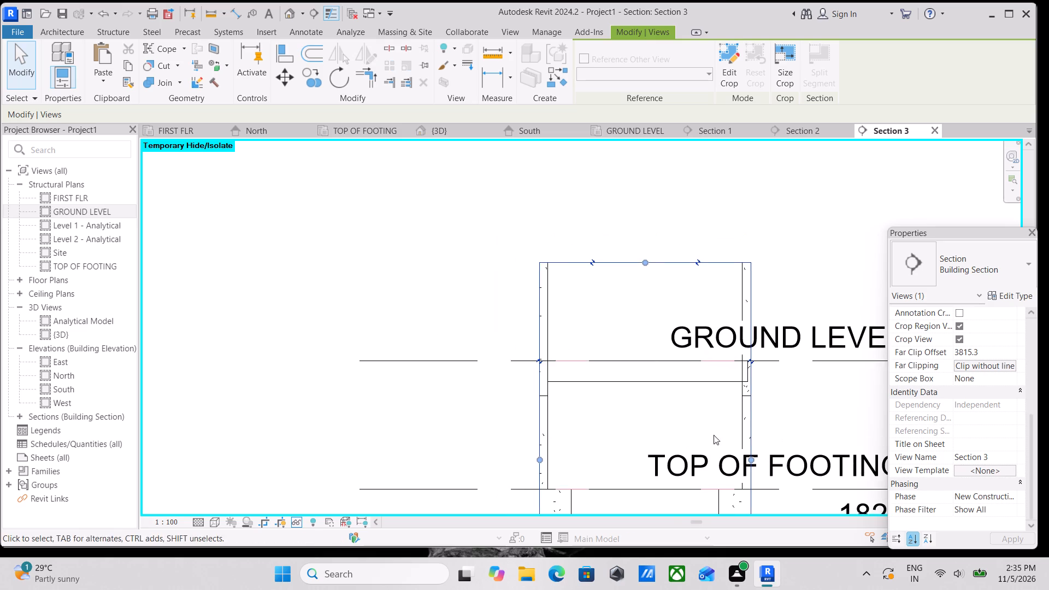
{"action": "scroll", "coordinate": [673, 354], "scroll_direction": "up", "scroll_amount": 3}
{"action": "middle_click_drag", "start_coordinate": [558, 379], "coordinate": [584, 416]}
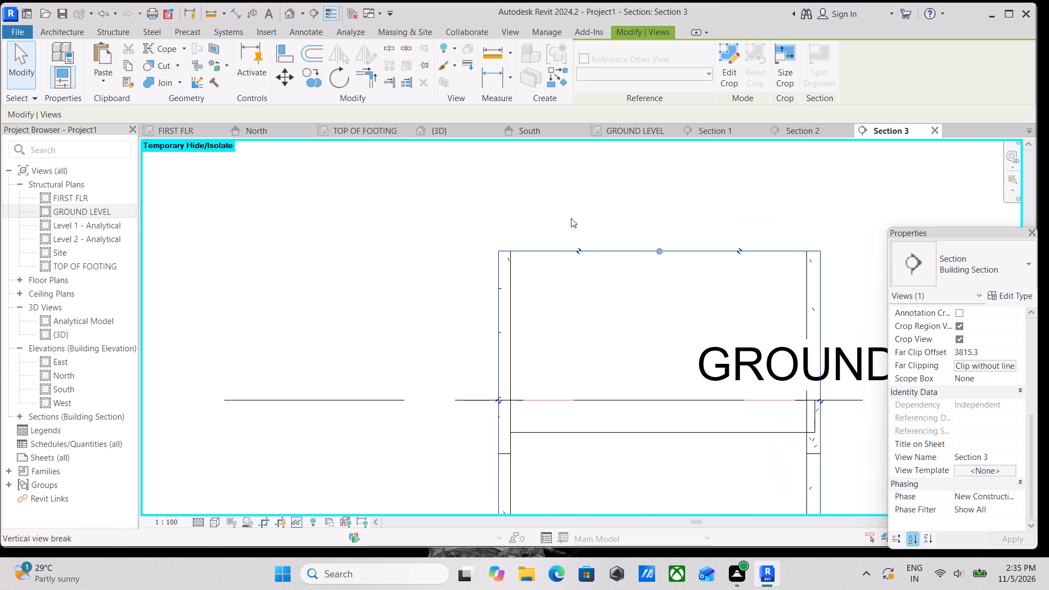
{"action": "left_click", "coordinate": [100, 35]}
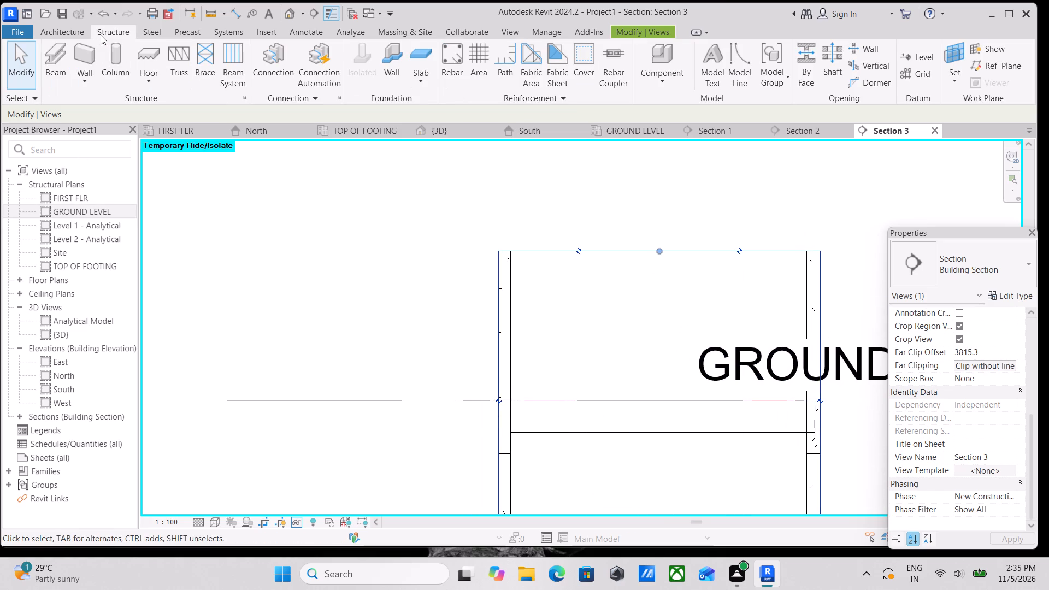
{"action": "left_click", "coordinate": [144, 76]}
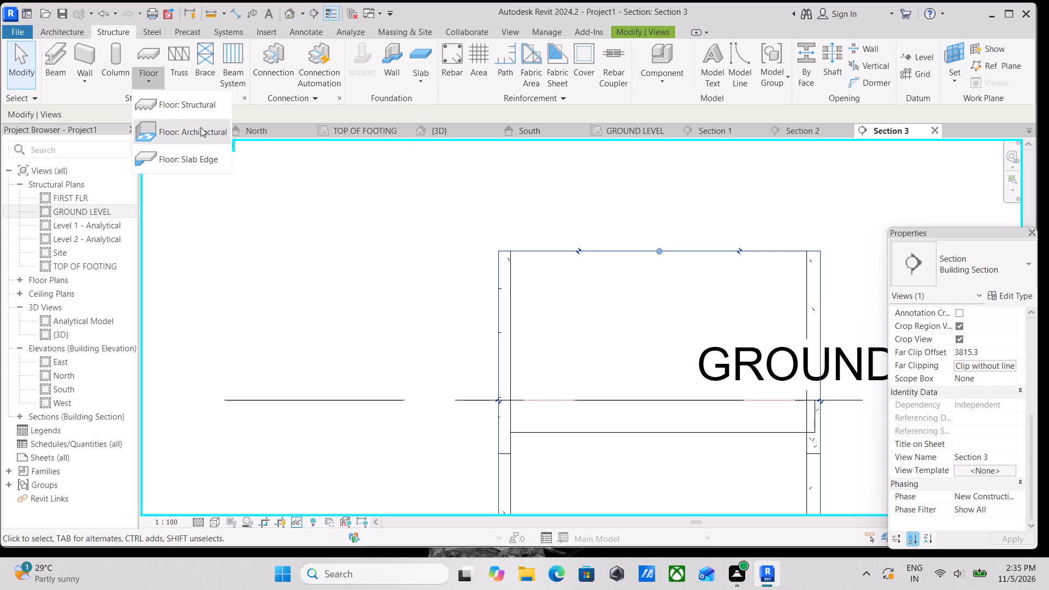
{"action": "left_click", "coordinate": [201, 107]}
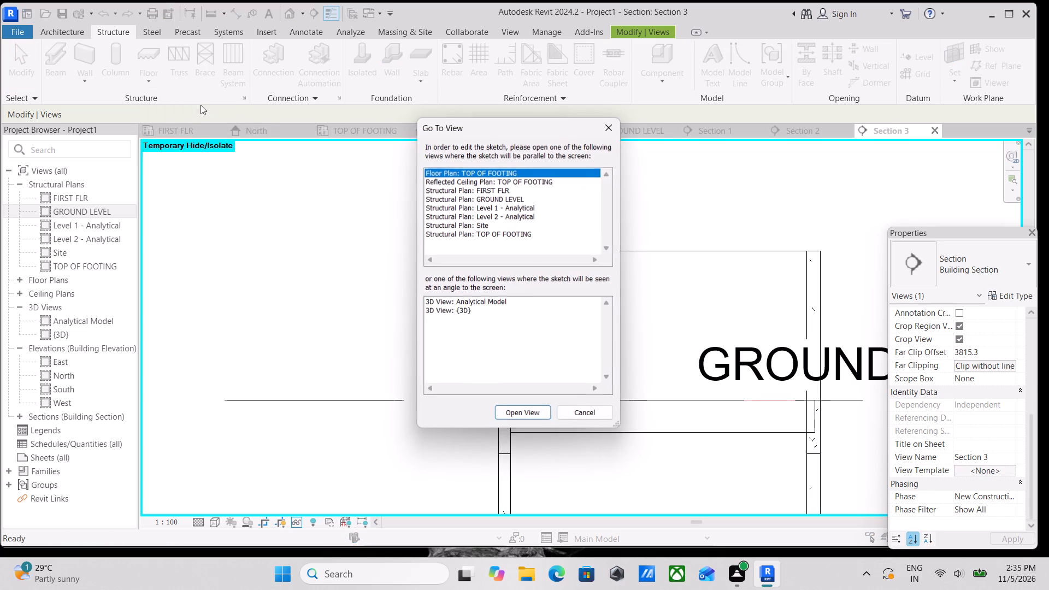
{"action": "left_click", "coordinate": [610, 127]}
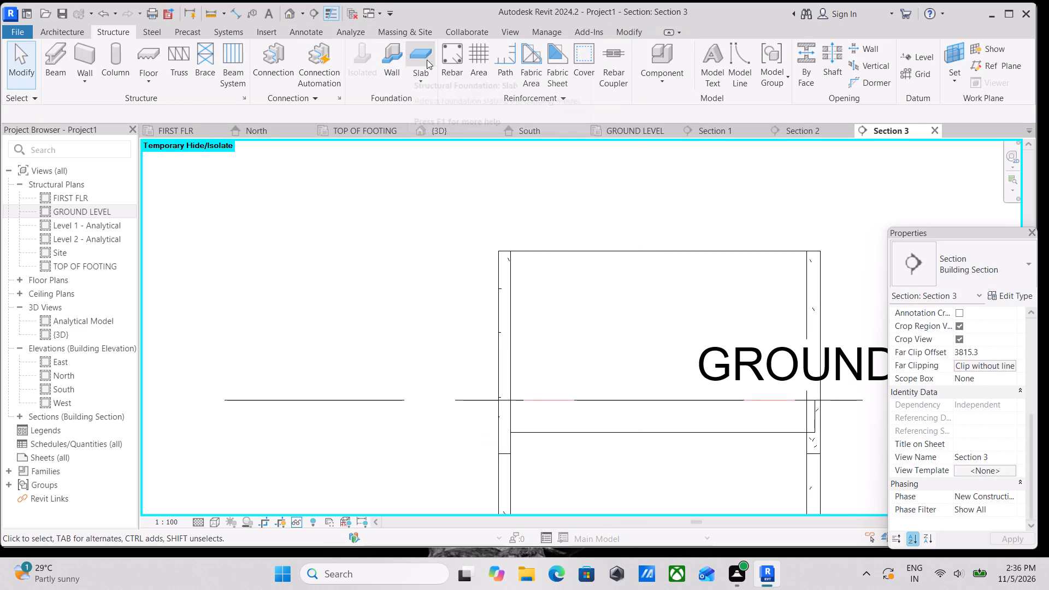
Start a sketched rebar in Section 3 with the 300 mm GROUND LEVEL floor slab as its host.
{"action": "left_click", "coordinate": [445, 59]}
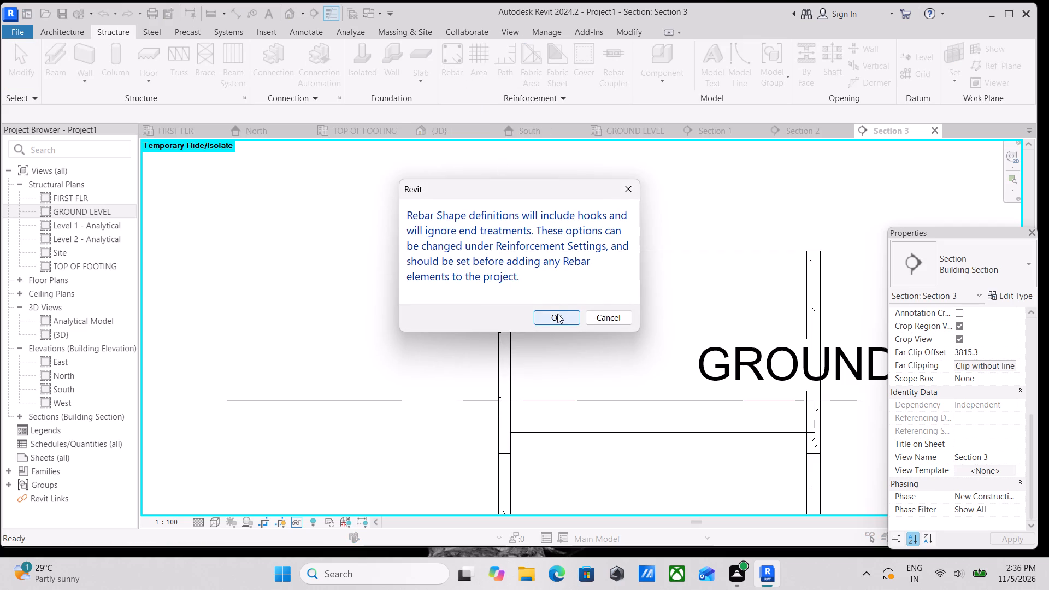
{"action": "left_click", "coordinate": [558, 318]}
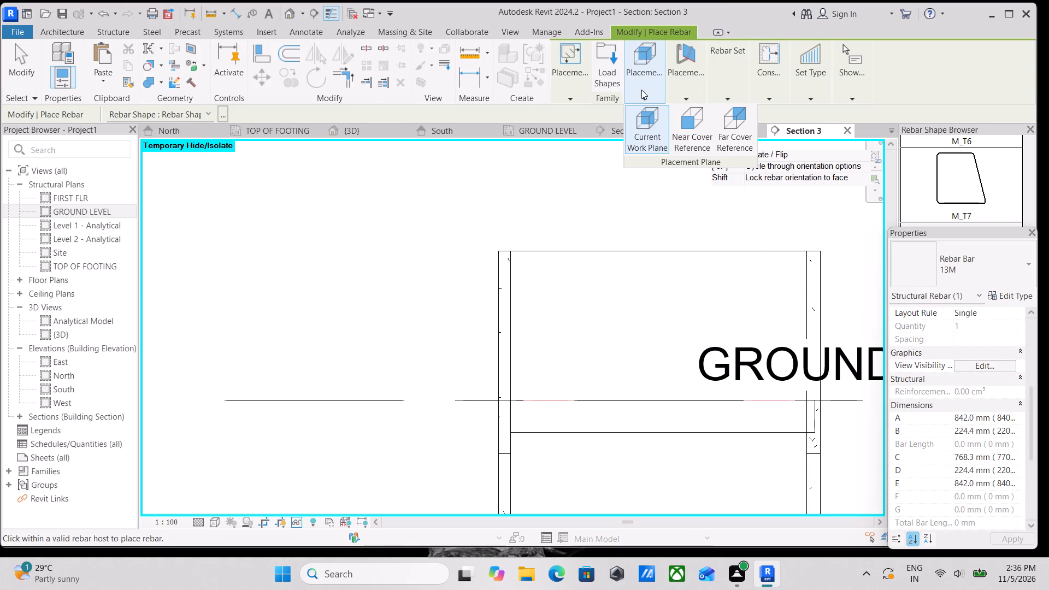
{"action": "left_click", "coordinate": [567, 96]}
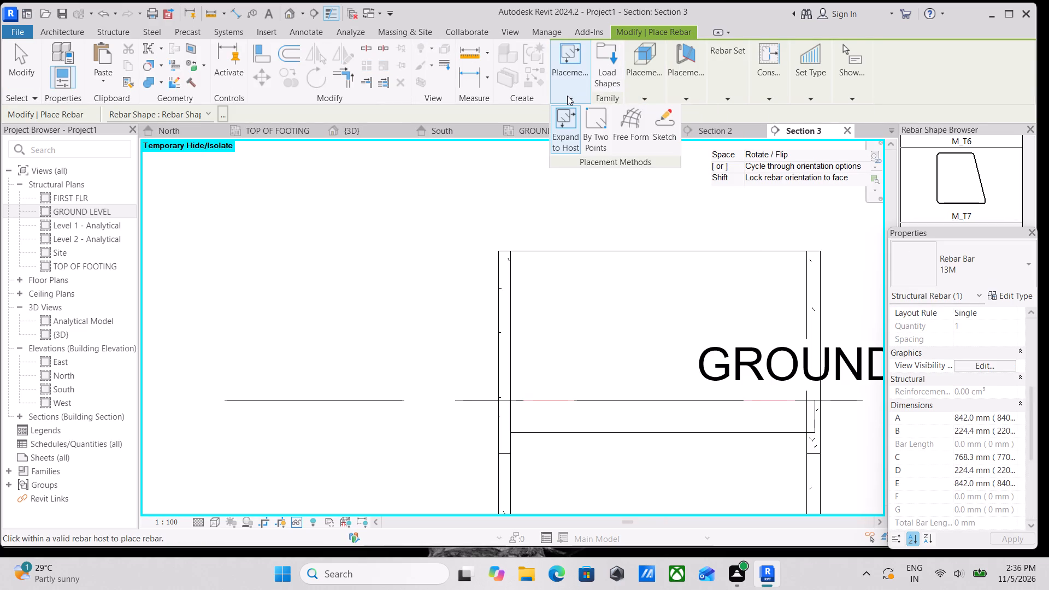
{"action": "left_click", "coordinate": [656, 129]}
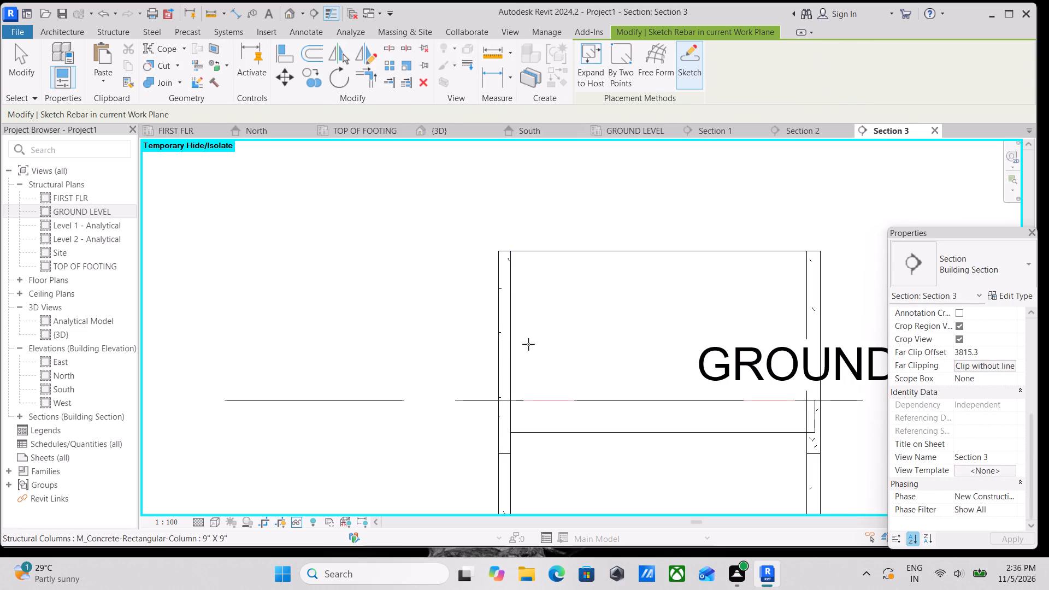
{"action": "scroll", "coordinate": [533, 344], "scroll_direction": "up", "scroll_amount": 2}
{"action": "scroll", "coordinate": [539, 335], "scroll_direction": "down", "scroll_amount": 2}
{"action": "middle_click_drag", "start_coordinate": [534, 331], "coordinate": [446, 272]}
{"action": "scroll", "coordinate": [424, 348], "scroll_direction": "up", "scroll_amount": 1}
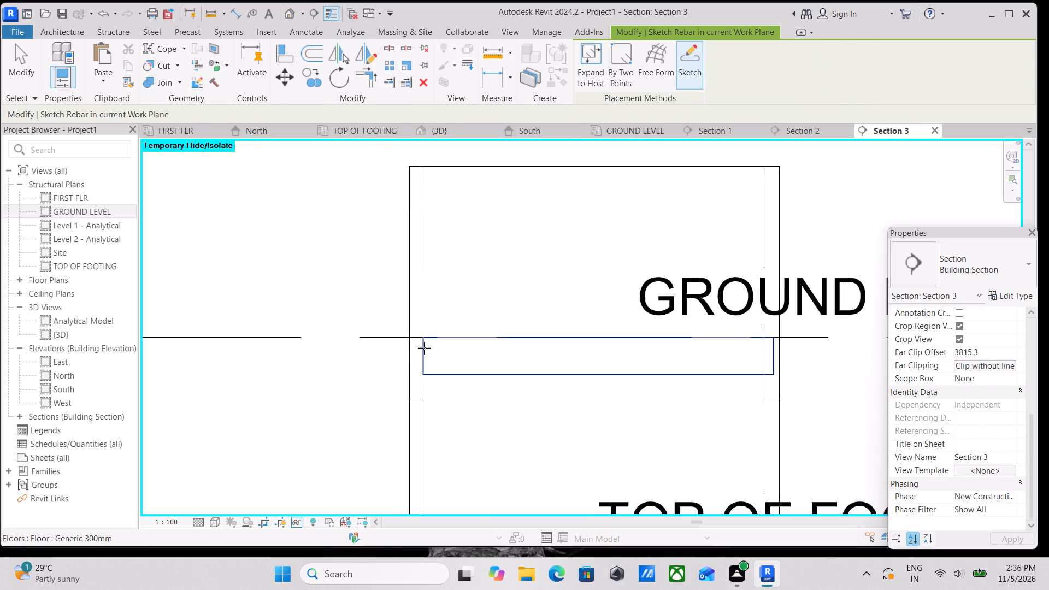
{"action": "scroll", "coordinate": [424, 348], "scroll_direction": "up", "scroll_amount": 4}
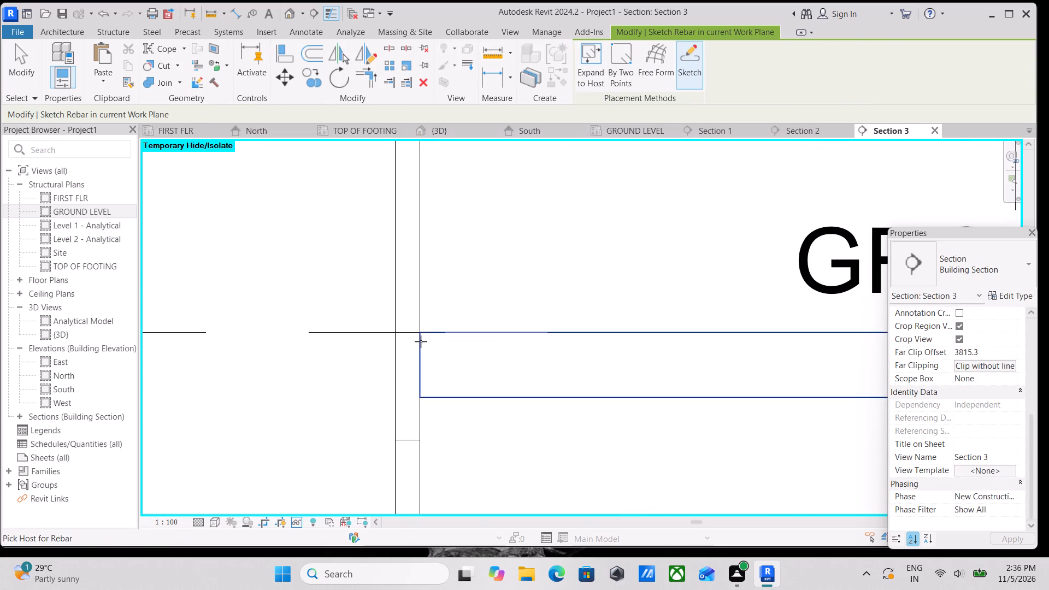
{"action": "left_click", "coordinate": [421, 346]}
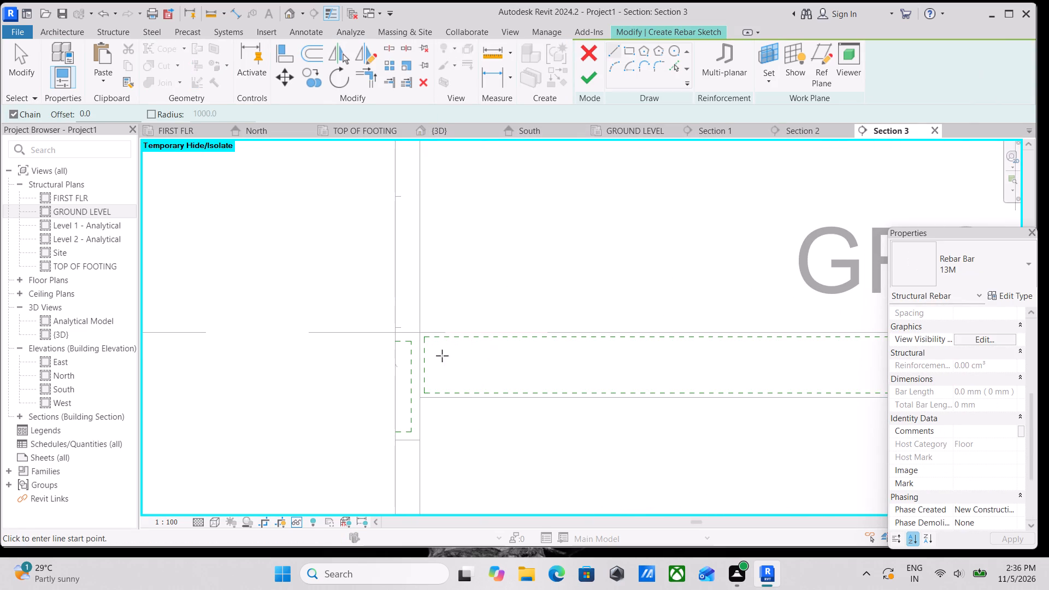
Draw a horizontal bar segment about 780 mm long from the cover line at the slab's left-hand end, about 60 mm below its top.
{"action": "scroll", "coordinate": [432, 355], "scroll_direction": "up", "scroll_amount": 5}
{"action": "left_click", "coordinate": [418, 337]}
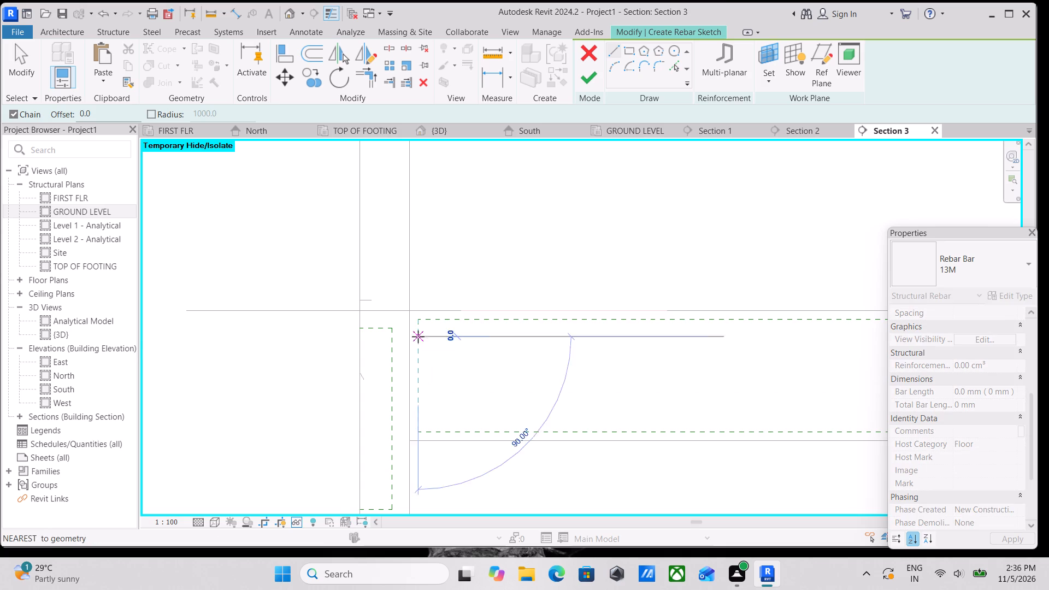
{"action": "middle_click_drag", "start_coordinate": [575, 337], "coordinate": [482, 326]}
{"action": "middle_click_drag", "start_coordinate": [606, 322], "coordinate": [551, 318]}
{"action": "scroll", "coordinate": [605, 320], "scroll_direction": "down", "scroll_amount": 2}
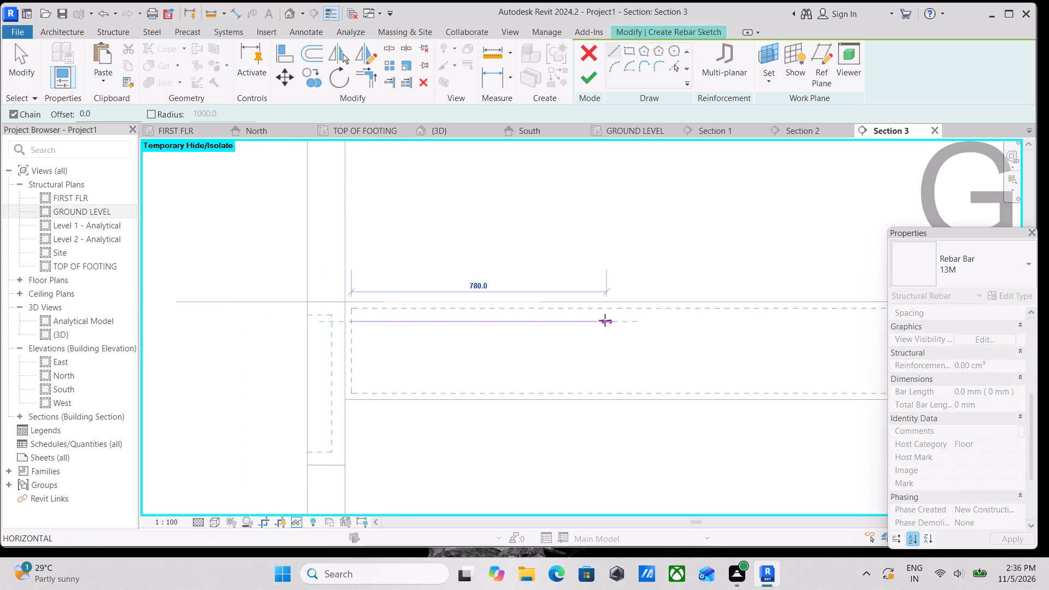
{"action": "middle_click_drag", "start_coordinate": [603, 320], "coordinate": [531, 320]}
{"action": "scroll", "coordinate": [558, 320], "scroll_direction": "down", "scroll_amount": 6}
{"action": "middle_click_drag", "start_coordinate": [543, 320], "coordinate": [504, 320]}
{"action": "scroll", "coordinate": [504, 320], "scroll_direction": "up", "scroll_amount": 3}
{"action": "left_click", "coordinate": [512, 318]}
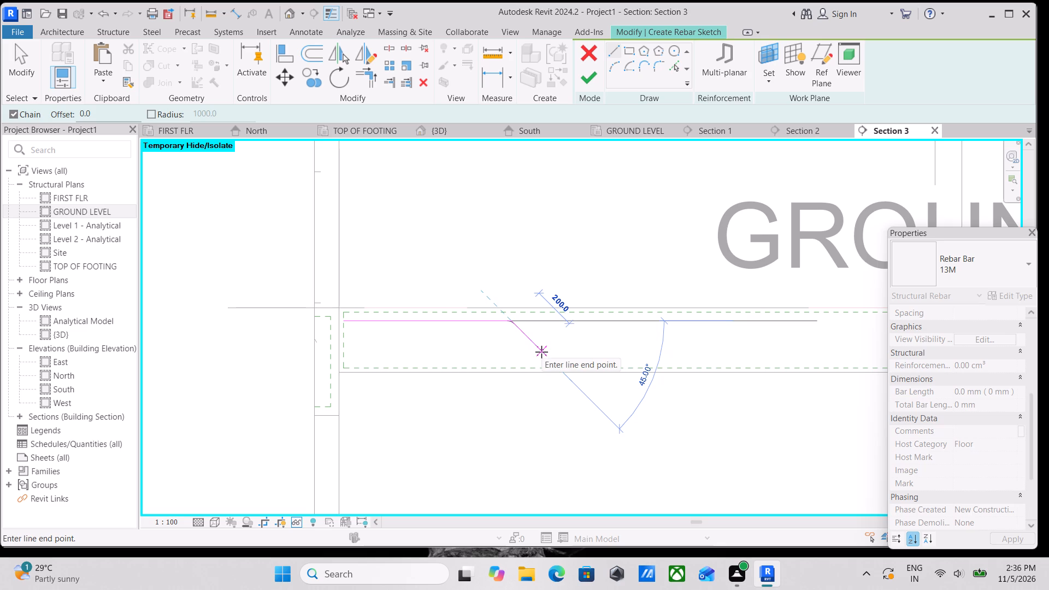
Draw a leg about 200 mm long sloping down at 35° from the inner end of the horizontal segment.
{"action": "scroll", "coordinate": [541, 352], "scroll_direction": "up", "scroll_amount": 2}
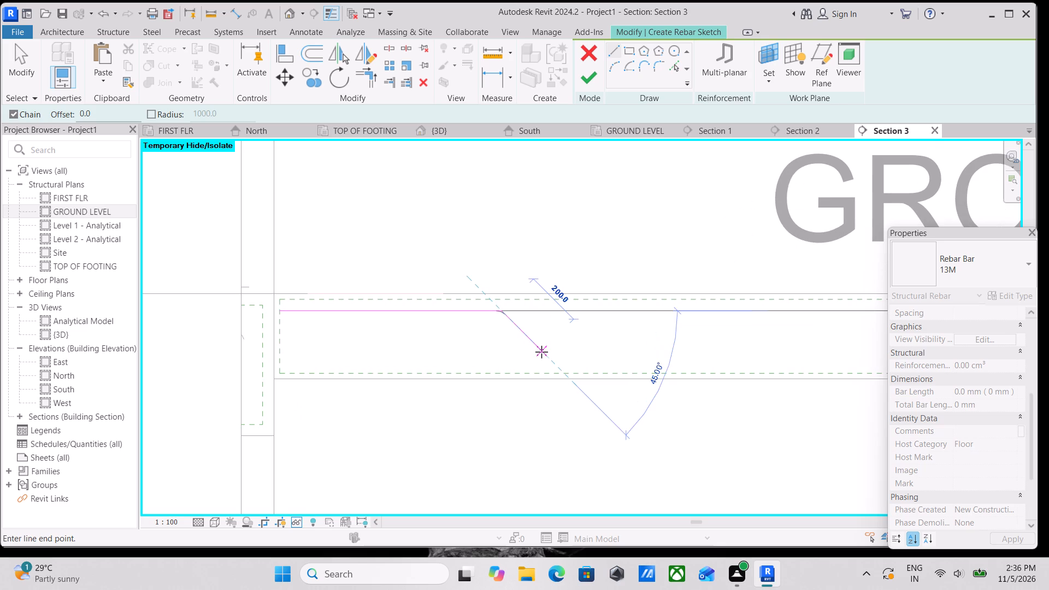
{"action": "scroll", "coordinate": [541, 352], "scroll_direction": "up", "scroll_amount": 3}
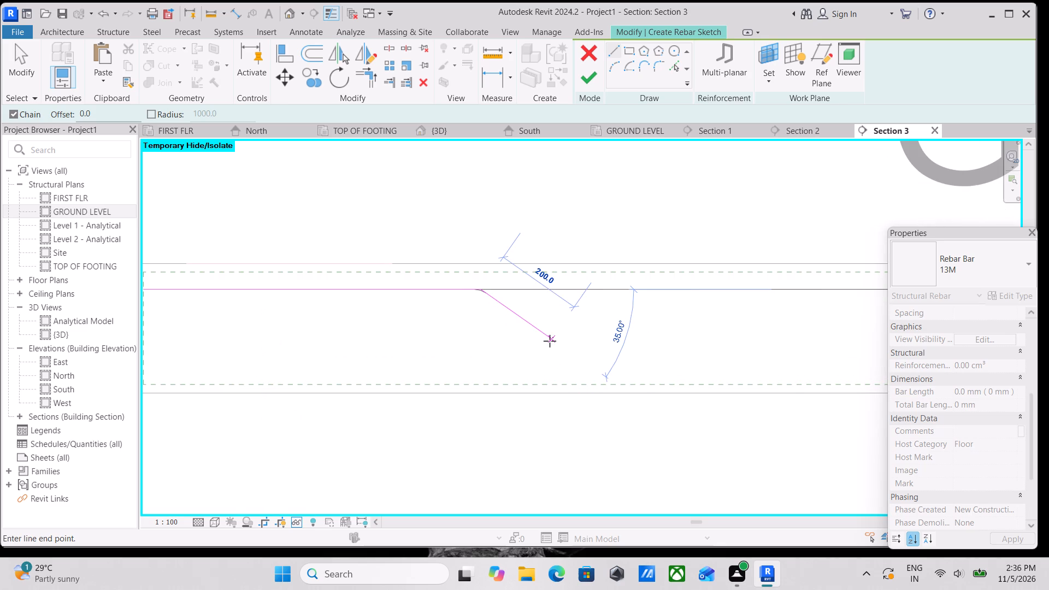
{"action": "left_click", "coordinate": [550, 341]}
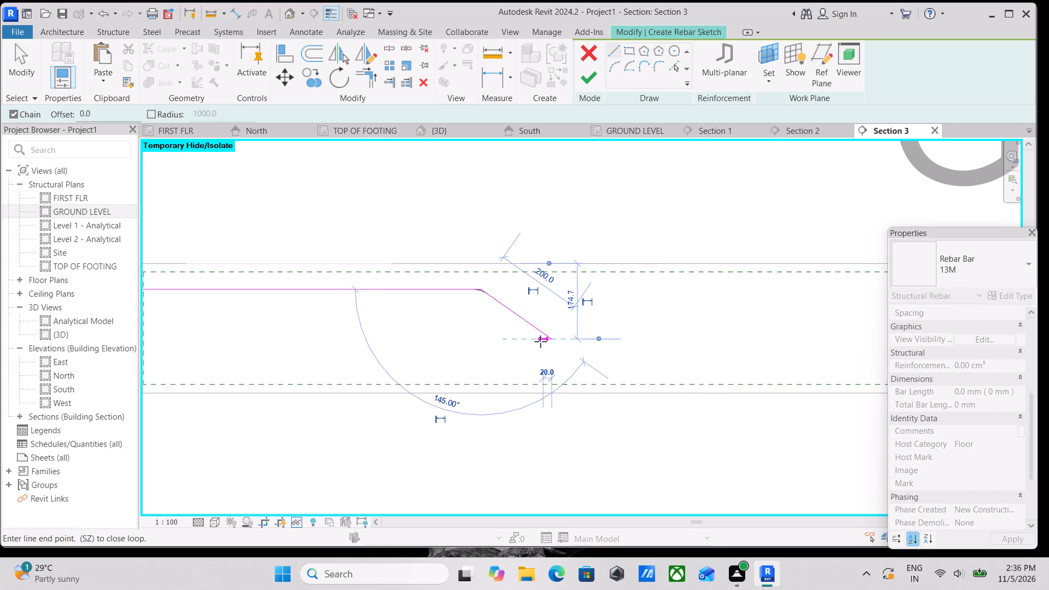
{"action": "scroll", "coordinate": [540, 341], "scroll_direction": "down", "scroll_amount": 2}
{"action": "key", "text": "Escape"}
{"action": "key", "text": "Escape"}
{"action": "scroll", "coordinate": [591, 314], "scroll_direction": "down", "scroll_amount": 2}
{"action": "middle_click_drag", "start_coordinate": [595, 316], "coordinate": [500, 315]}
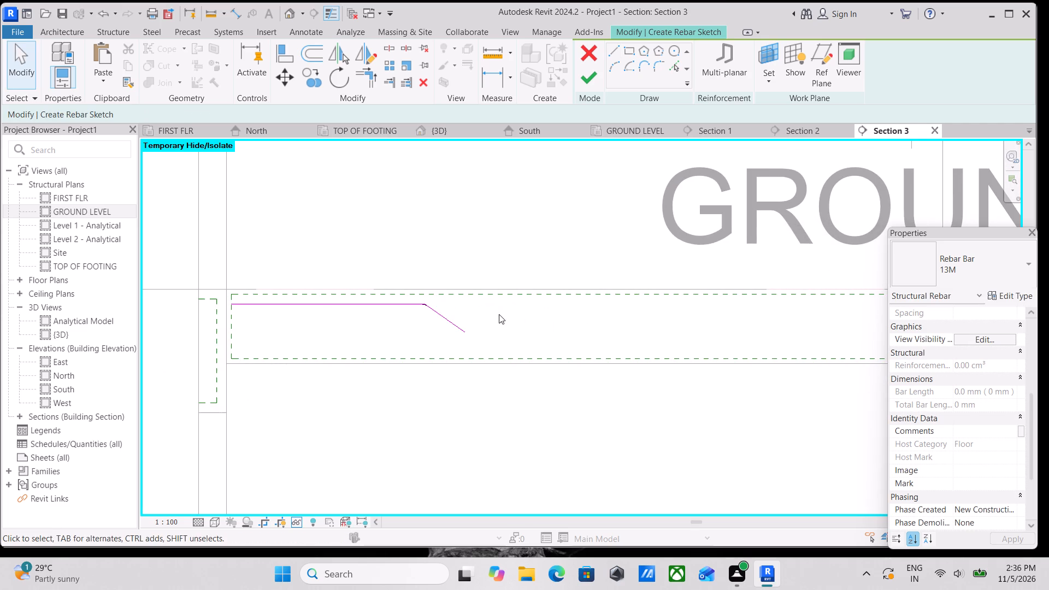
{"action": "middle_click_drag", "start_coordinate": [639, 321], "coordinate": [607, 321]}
Stretch the inner end of the horizontal segment toward midspan so the segment is about 1024 mm long.
{"action": "left_click", "coordinate": [356, 306]}
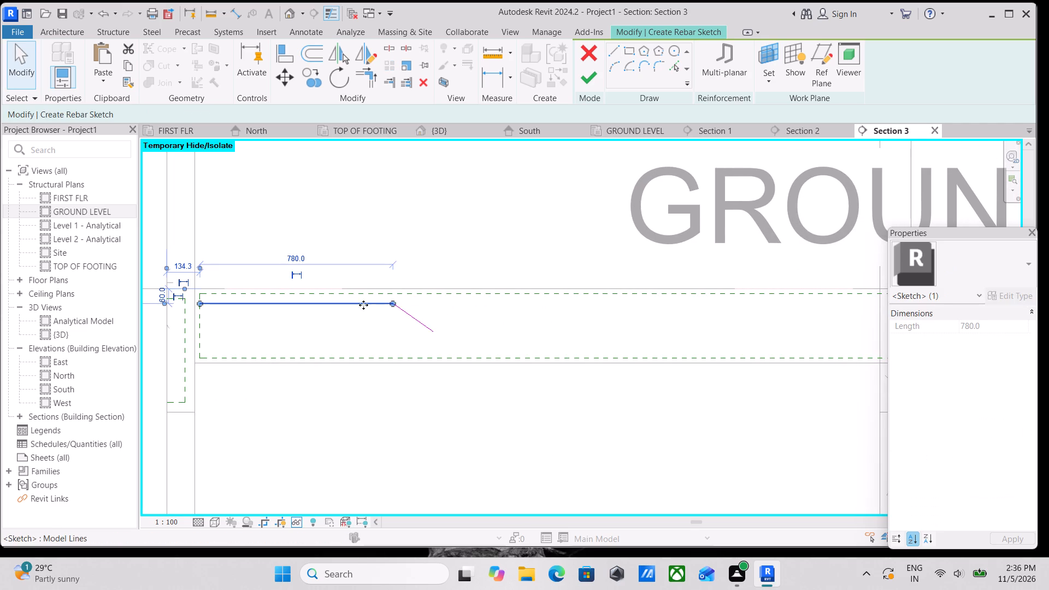
{"action": "left_click_drag", "start_coordinate": [394, 303], "coordinate": [453, 306]}
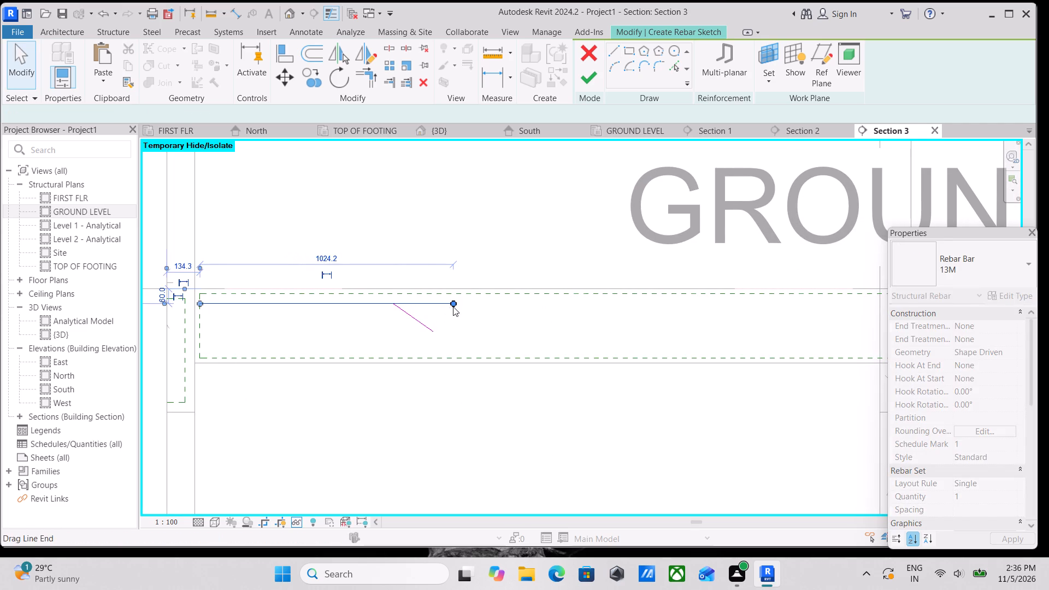
{"action": "key", "text": "Escape"}
{"action": "scroll", "coordinate": [410, 338], "scroll_direction": "up", "scroll_amount": 2}
{"action": "key", "text": "Escape"}
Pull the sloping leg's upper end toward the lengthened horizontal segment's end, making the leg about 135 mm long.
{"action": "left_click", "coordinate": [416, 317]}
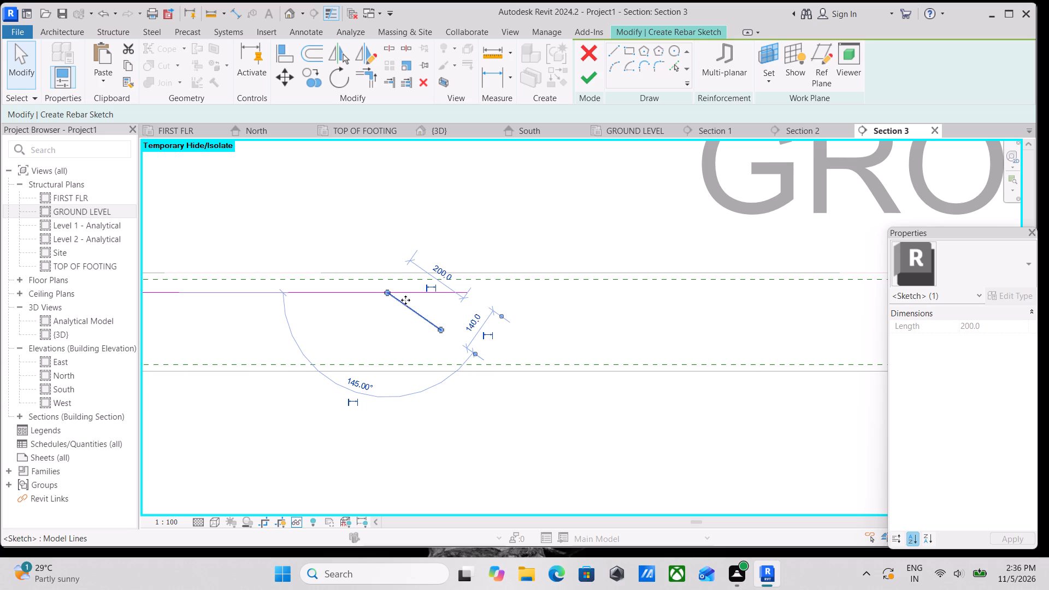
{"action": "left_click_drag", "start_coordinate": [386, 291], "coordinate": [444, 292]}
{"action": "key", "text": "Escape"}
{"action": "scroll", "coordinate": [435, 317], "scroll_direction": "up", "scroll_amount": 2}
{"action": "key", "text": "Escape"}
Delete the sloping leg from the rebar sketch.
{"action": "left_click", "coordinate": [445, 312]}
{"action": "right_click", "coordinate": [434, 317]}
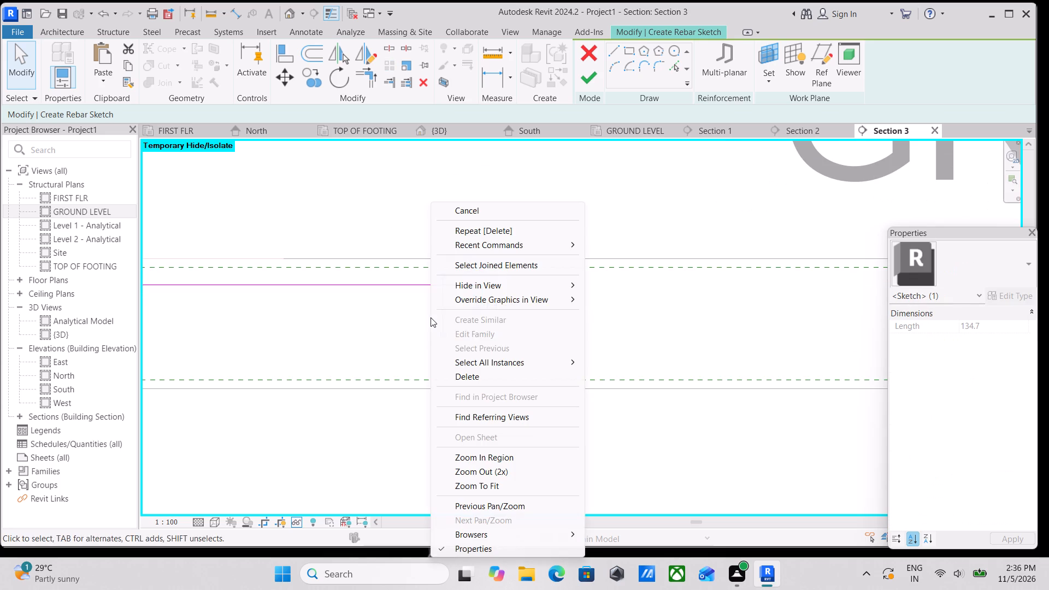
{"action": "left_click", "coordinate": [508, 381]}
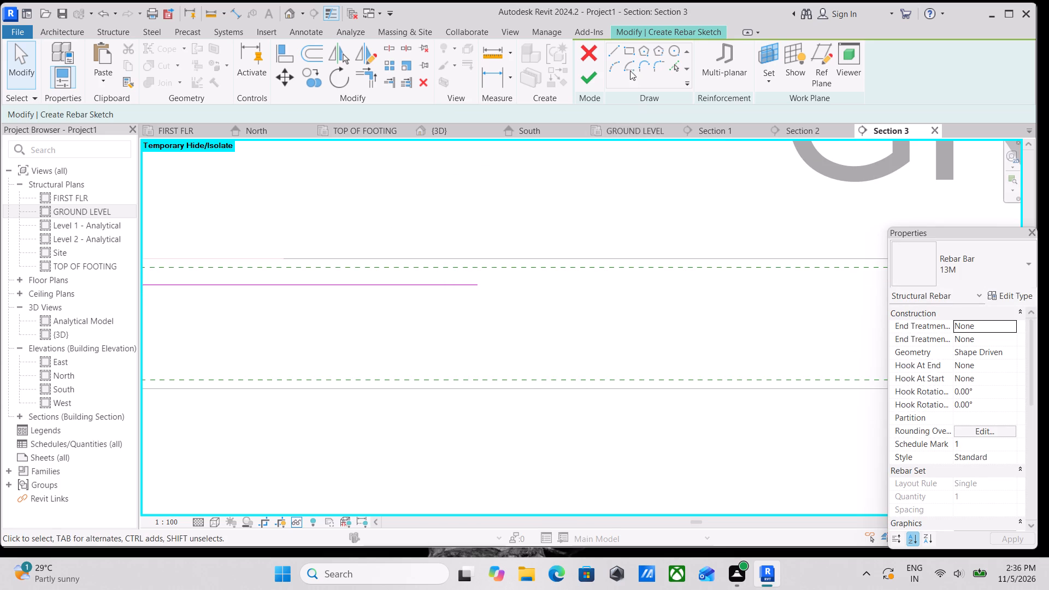
Draw a new leg about 160 mm long sloping down at 45° from the inner end of the horizontal segment.
{"action": "left_click", "coordinate": [616, 52]}
{"action": "left_click", "coordinate": [478, 287]}
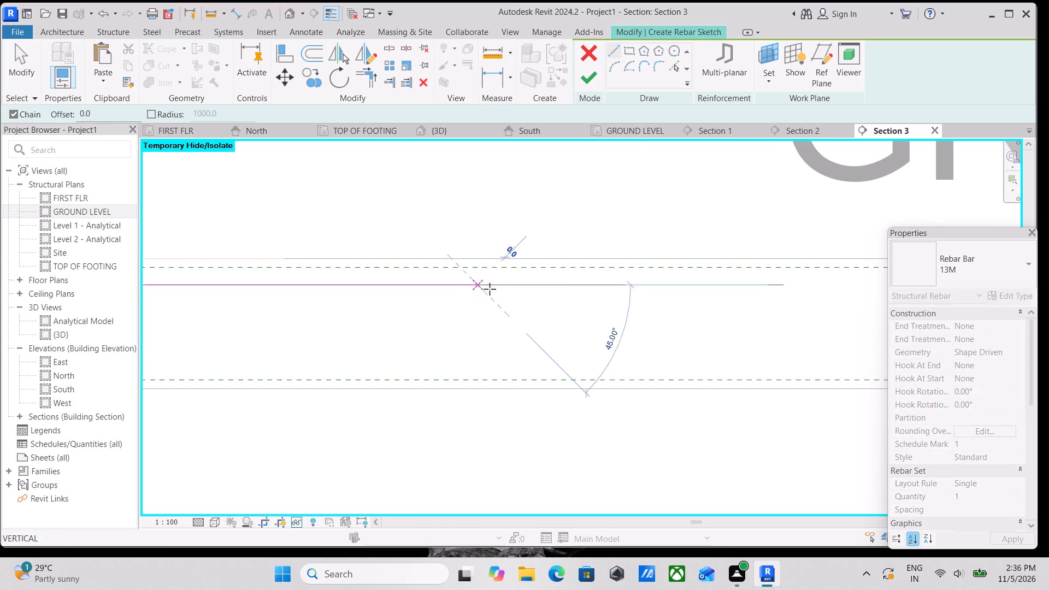
{"action": "left_click", "coordinate": [525, 337]}
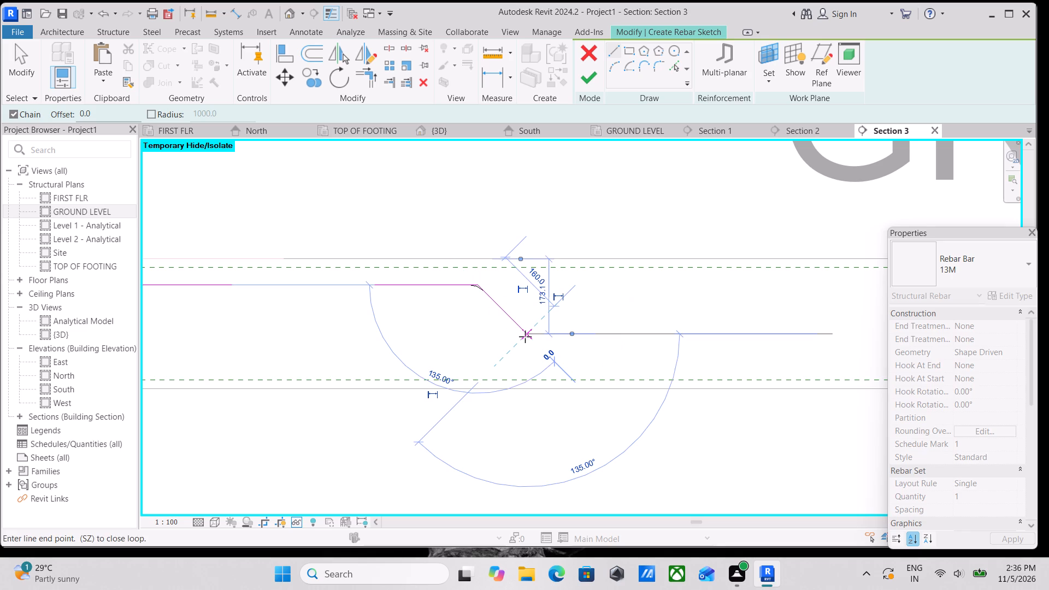
{"action": "key", "text": "Escape"}
{"action": "scroll", "coordinate": [564, 335], "scroll_direction": "down", "scroll_amount": 2}
{"action": "middle_click_drag", "start_coordinate": [568, 335], "coordinate": [435, 332]}
{"action": "scroll", "coordinate": [522, 308], "scroll_direction": "down", "scroll_amount": 3}
{"action": "key", "text": "Escape"}
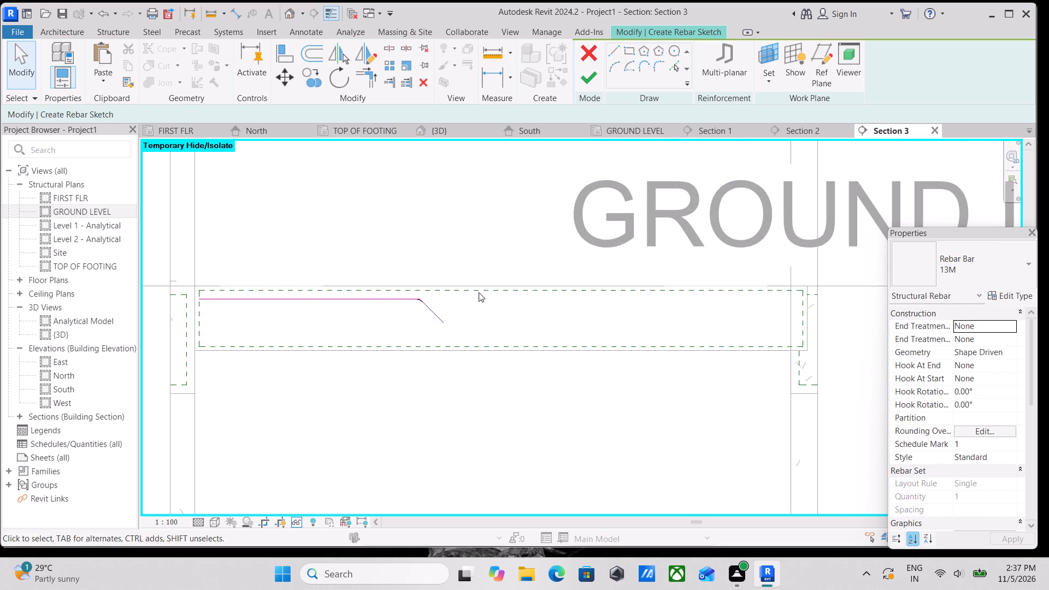
Mirror a copy of the horizontal segment and its sloping leg about a vertical axis through the midpoint of the slab's bottom edge.
{"action": "middle_click_drag", "start_coordinate": [504, 316], "coordinate": [560, 326]}
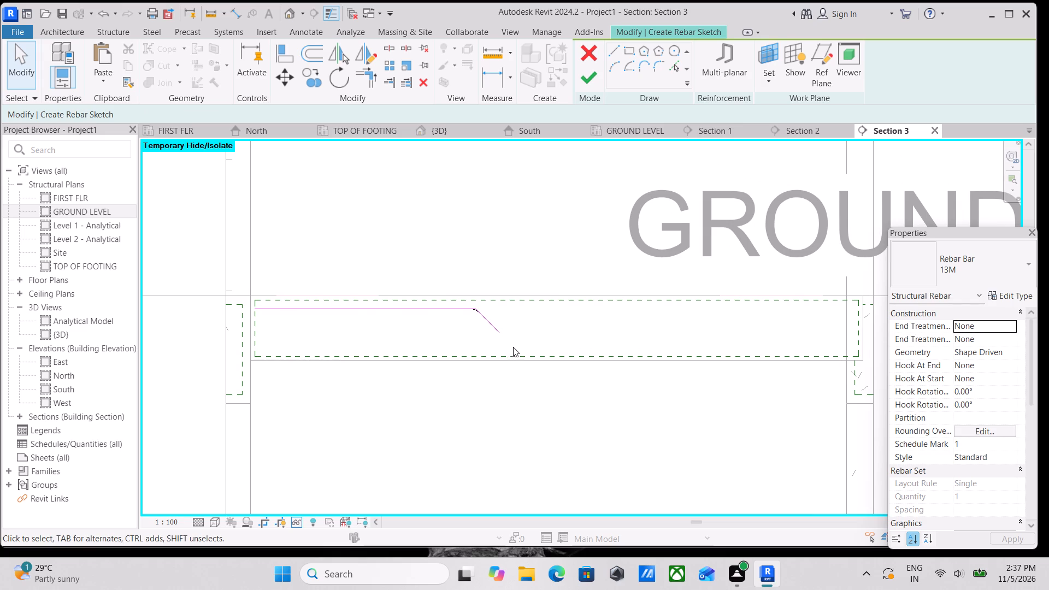
{"action": "left_click", "coordinate": [400, 307], "text": "ctrl"}
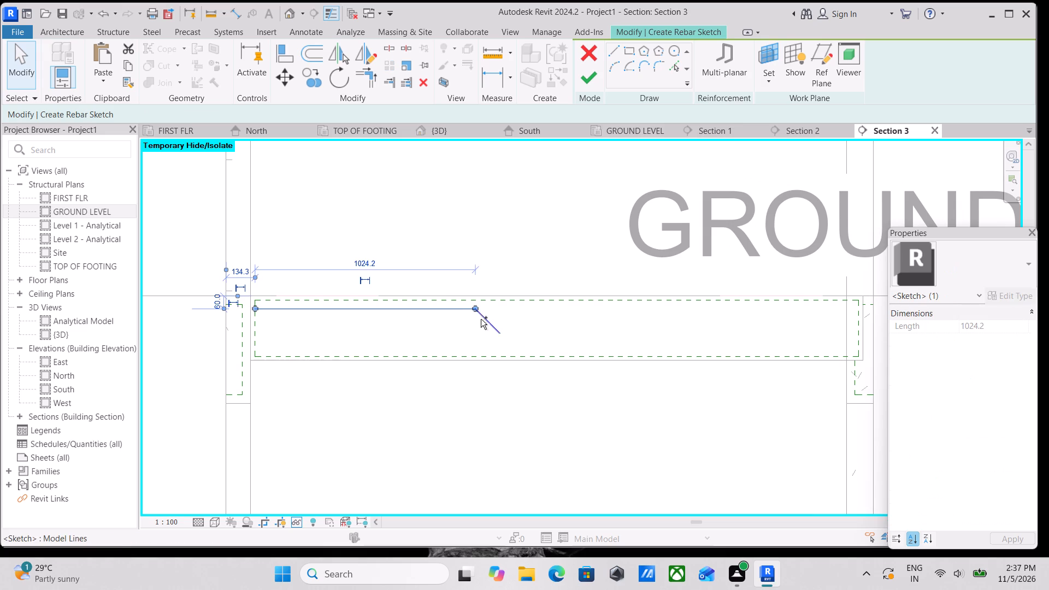
{"action": "left_click", "coordinate": [482, 318], "text": "ctrl"}
{"action": "middle_click_drag", "start_coordinate": [522, 314], "coordinate": [451, 314]}
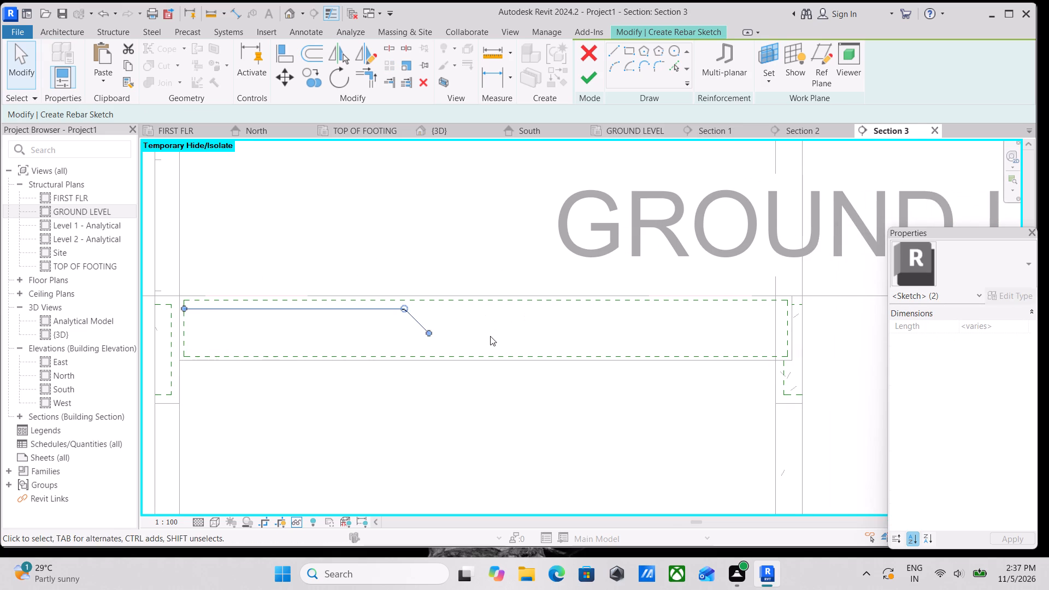
{"action": "type", "text": "dm"}
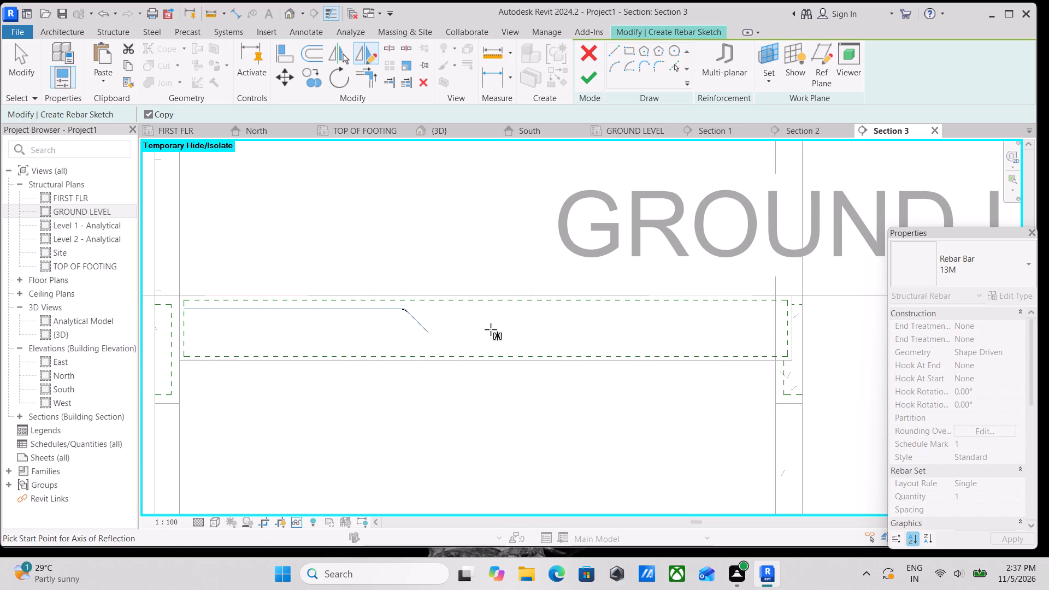
{"action": "scroll", "coordinate": [502, 374], "scroll_direction": "up", "scroll_amount": 3}
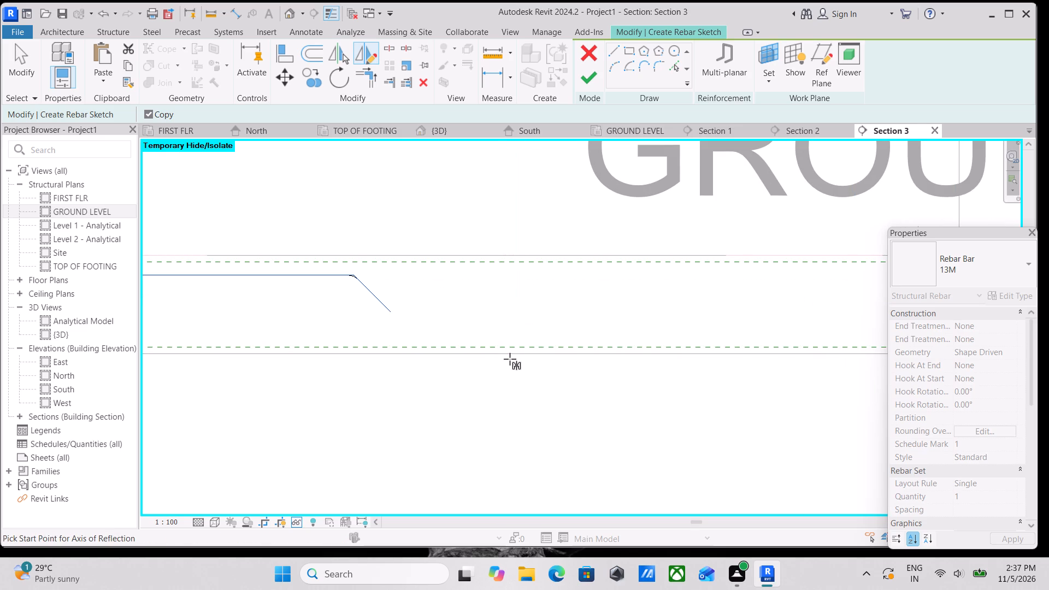
{"action": "scroll", "coordinate": [523, 357], "scroll_direction": "down", "scroll_amount": 6}
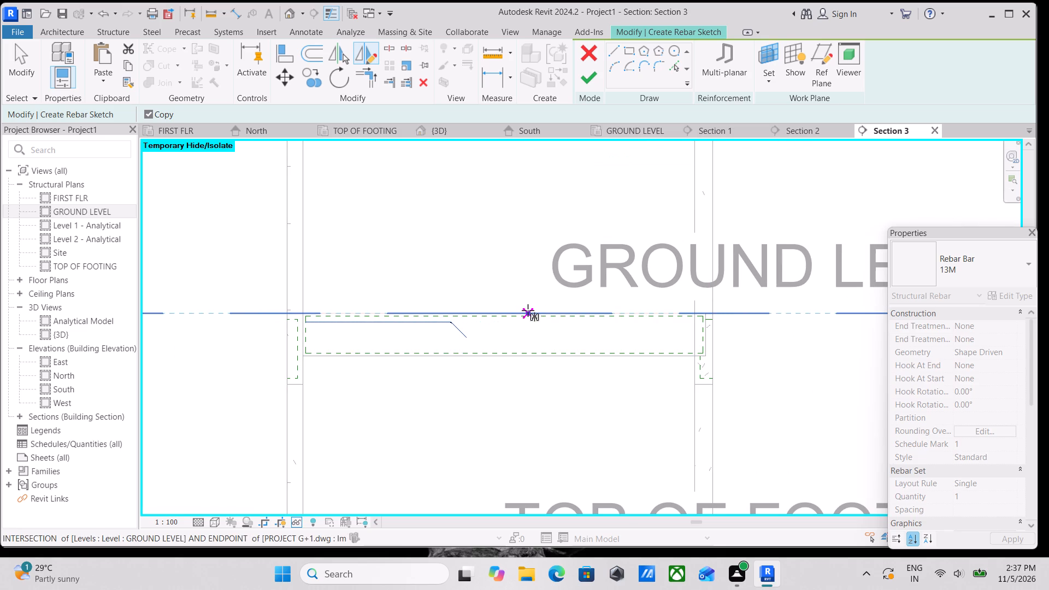
{"action": "scroll", "coordinate": [494, 374], "scroll_direction": "up", "scroll_amount": 1}
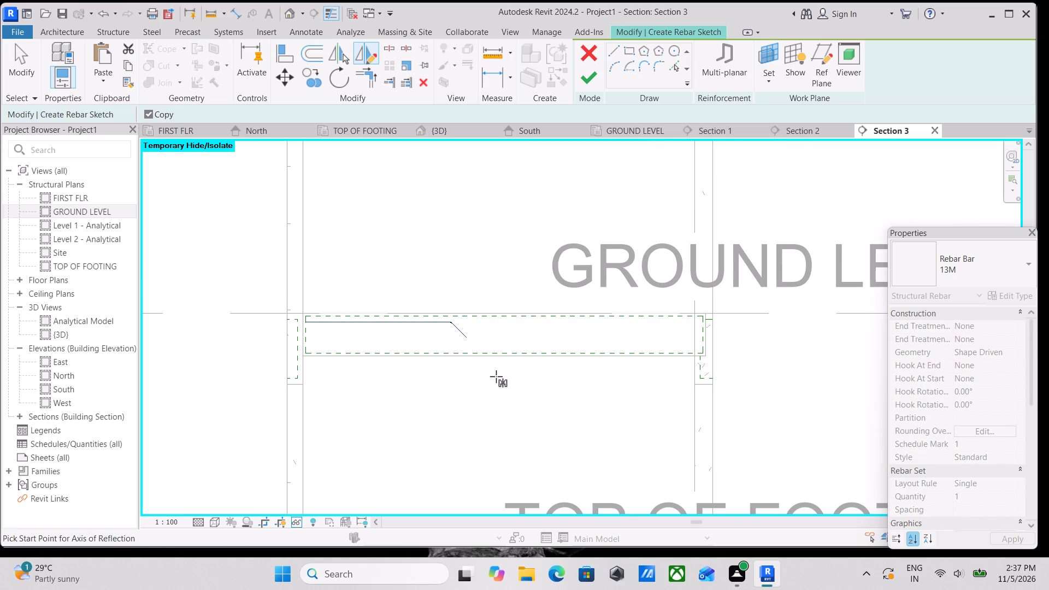
{"action": "scroll", "coordinate": [496, 376], "scroll_direction": "up", "scroll_amount": 2}
{"action": "middle_click_drag", "start_coordinate": [547, 343], "coordinate": [507, 404]}
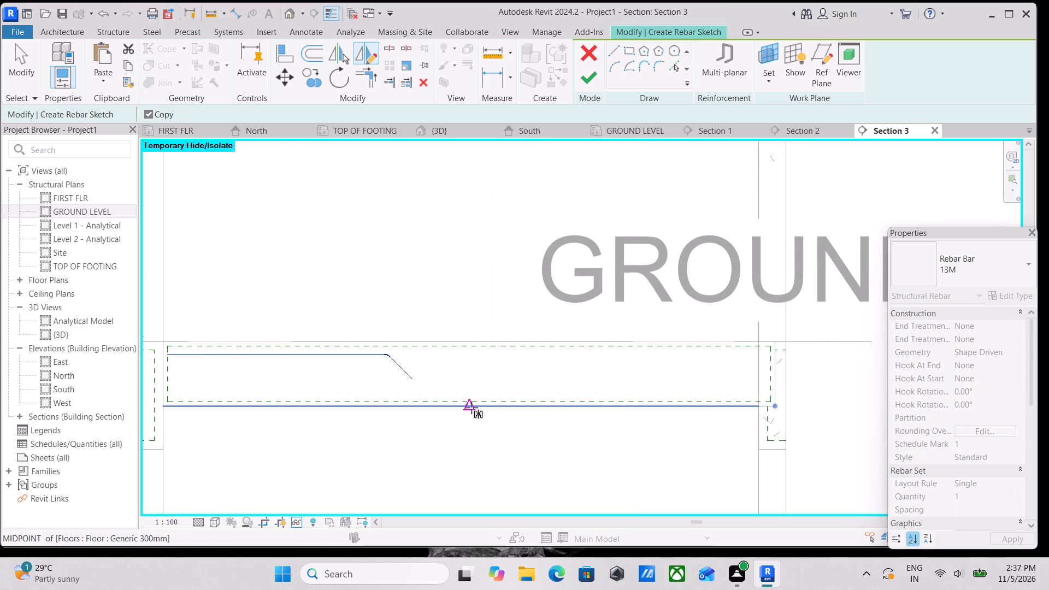
{"action": "left_click", "coordinate": [471, 408]}
{"action": "left_click", "coordinate": [467, 291]}
{"action": "middle_click_drag", "start_coordinate": [471, 311], "coordinate": [475, 333]}
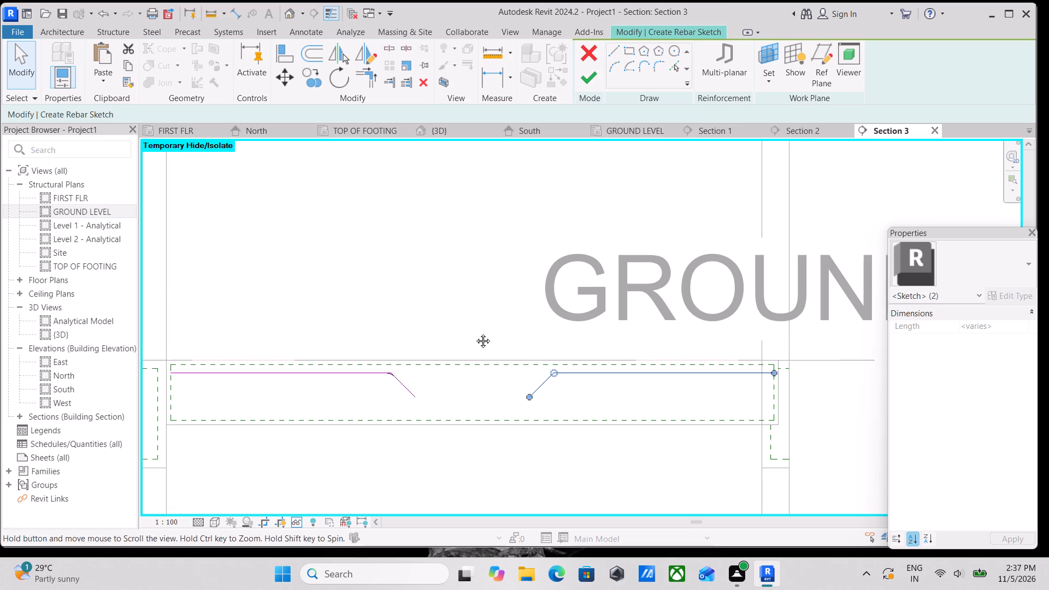
{"action": "middle_click_drag", "start_coordinate": [475, 333], "coordinate": [475, 334]}
{"action": "key", "text": "Escape"}
{"action": "scroll", "coordinate": [549, 415], "scroll_direction": "up", "scroll_amount": 3}
{"action": "key", "text": "Escape"}
Inspect the mirrored rebar sketch, checking its sloping legs and the length of the original horizontal segment.
{"action": "scroll", "coordinate": [534, 370], "scroll_direction": "up", "scroll_amount": 2}
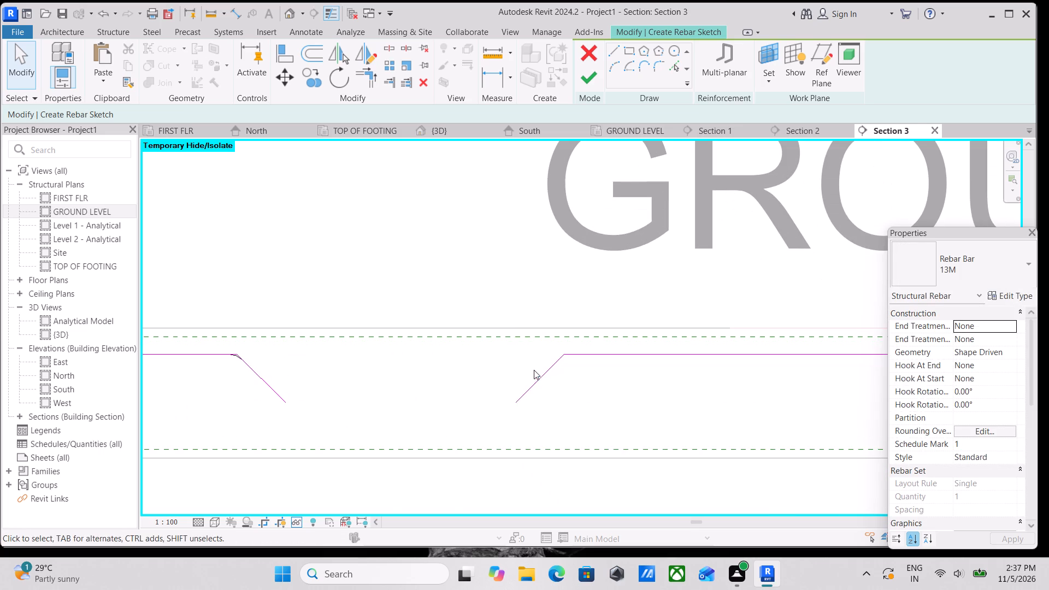
{"action": "left_click", "coordinate": [542, 377]}
{"action": "scroll", "coordinate": [571, 369], "scroll_direction": "down", "scroll_amount": 2}
{"action": "key", "text": "Escape"}
{"action": "middle_click_drag", "start_coordinate": [437, 364], "coordinate": [550, 363]}
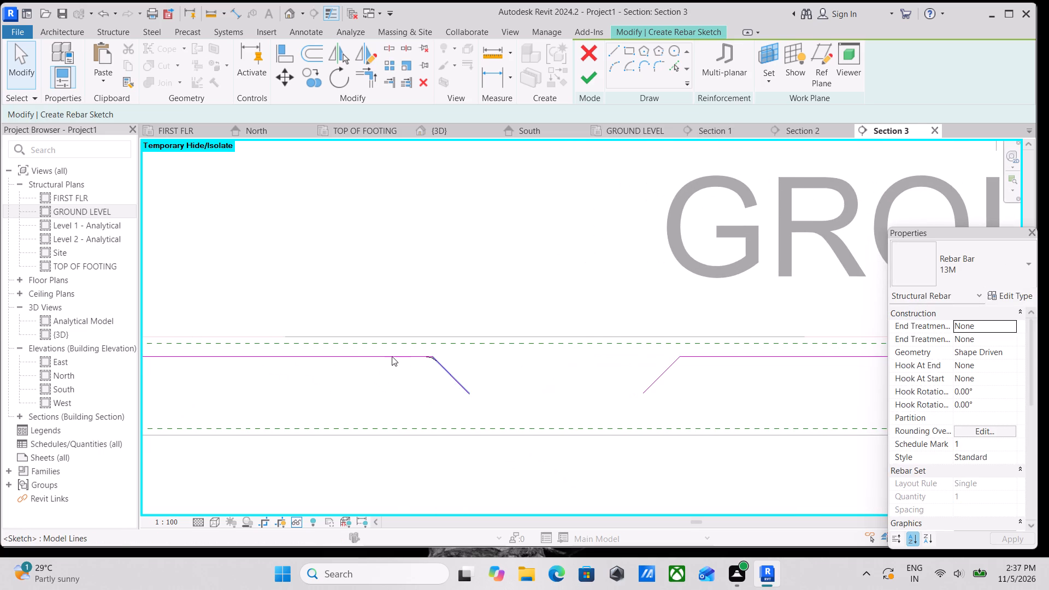
{"action": "left_click", "coordinate": [392, 356]}
{"action": "key", "text": "Escape"}
{"action": "middle_click_drag", "start_coordinate": [343, 333], "coordinate": [489, 343]}
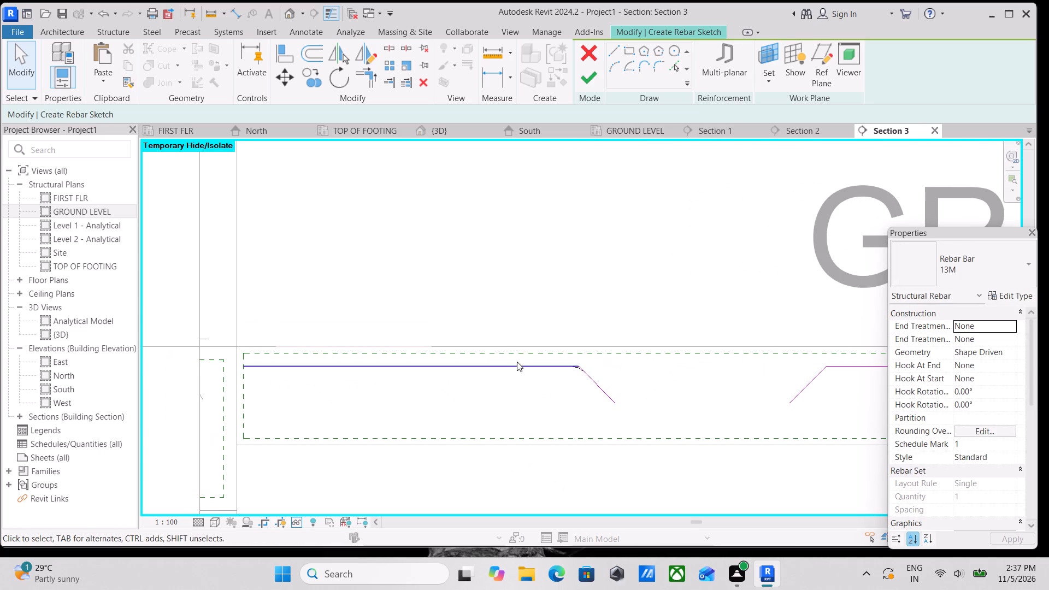
{"action": "left_click", "coordinate": [532, 368]}
{"action": "left_click", "coordinate": [408, 319]}
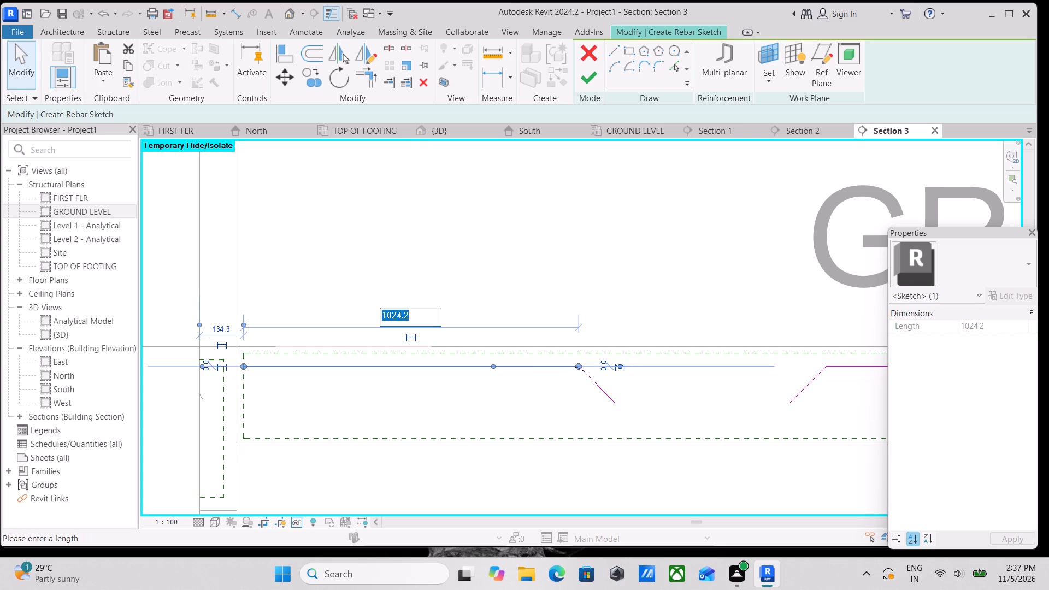
{"action": "key", "text": "Escape"}
{"action": "scroll", "coordinate": [473, 355], "scroll_direction": "down", "scroll_amount": 2}
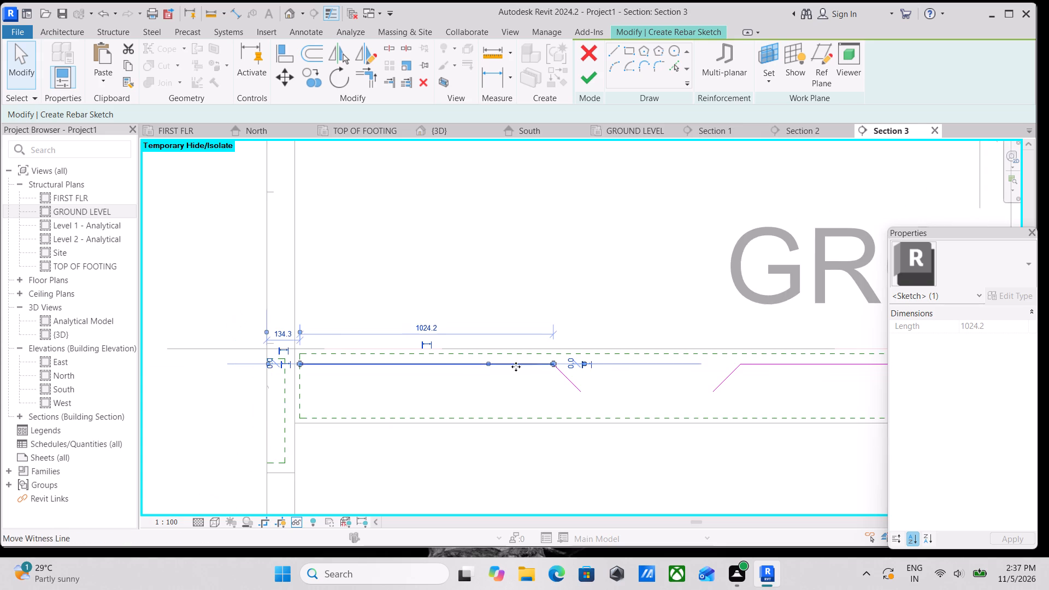
{"action": "scroll", "coordinate": [535, 374], "scroll_direction": "down", "scroll_amount": 2}
{"action": "key", "text": "Escape"}
{"action": "key", "text": "Escape"}
Delete both sloping legs and the mirrored horizontal segment, keeping only the original horizontal segment.
{"action": "left_click", "coordinate": [561, 381]}
{"action": "right_click", "coordinate": [561, 381]}
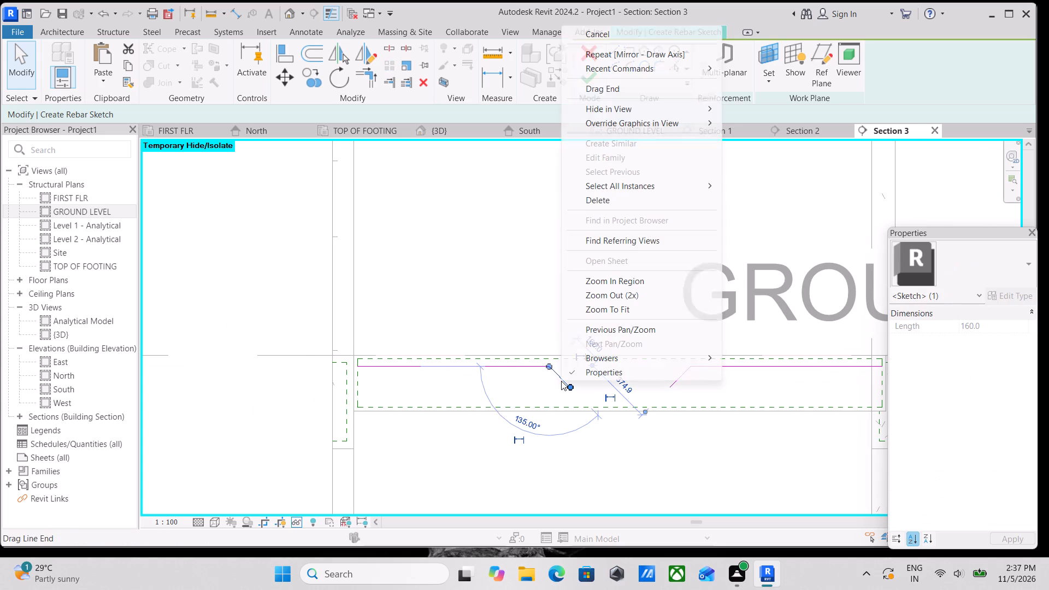
{"action": "left_click", "coordinate": [614, 199]}
{"action": "left_click", "coordinate": [686, 377]}
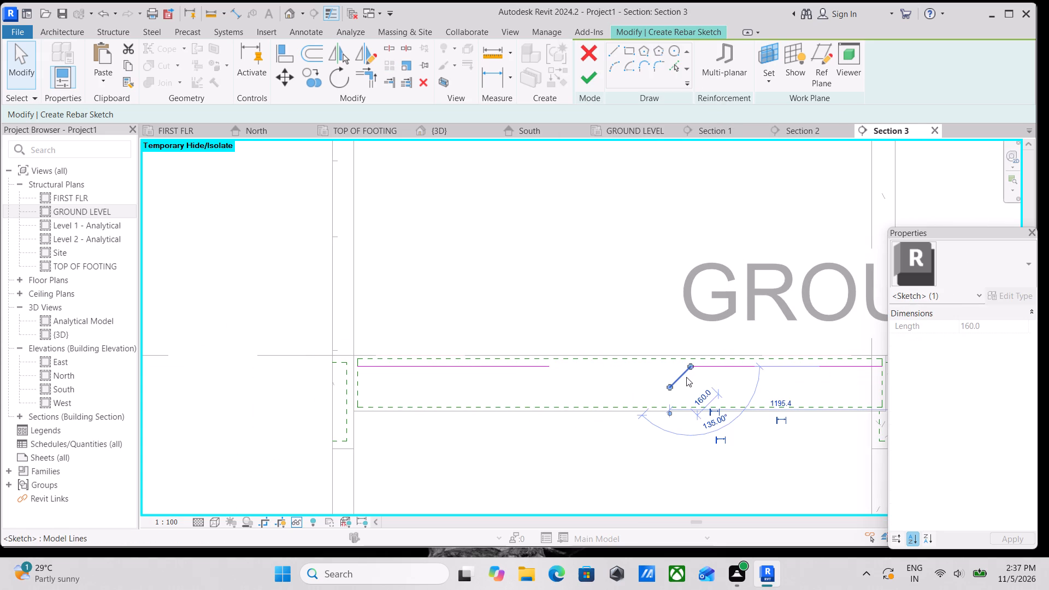
{"action": "right_click", "coordinate": [686, 377]}
{"action": "left_click", "coordinate": [718, 195]}
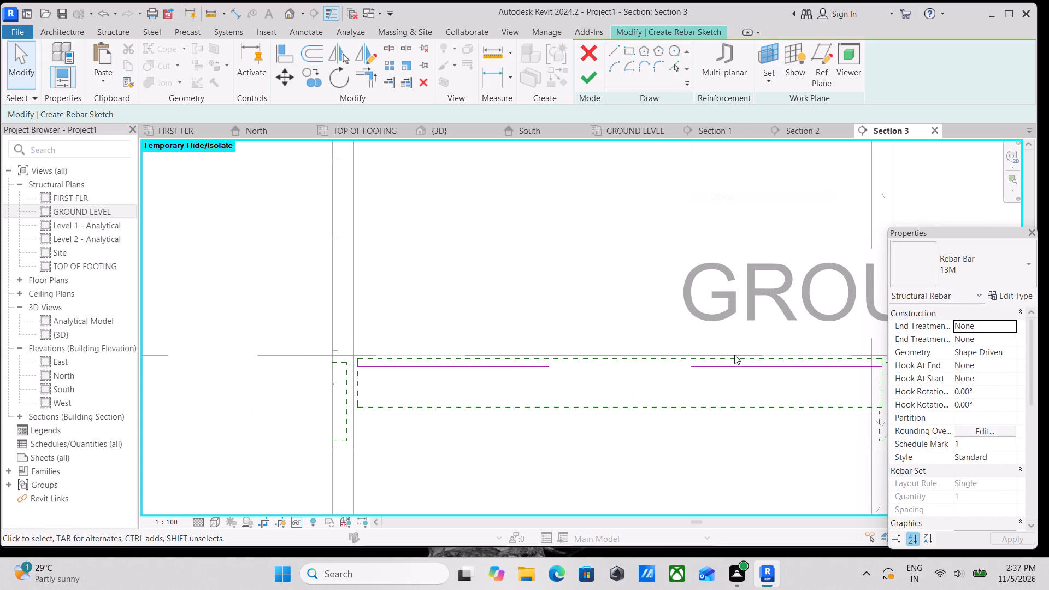
{"action": "left_click", "coordinate": [734, 366]}
{"action": "right_click", "coordinate": [721, 367]}
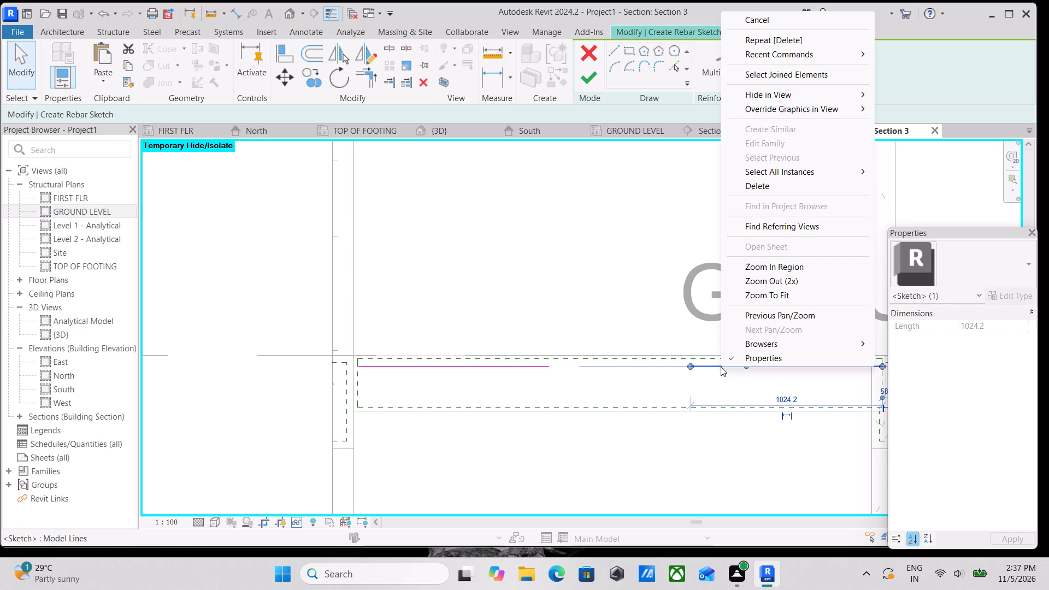
{"action": "left_click", "coordinate": [750, 190]}
Shorten the remaining horizontal segment from its inner end to about 800 mm.
{"action": "scroll", "coordinate": [334, 415], "scroll_direction": "up", "scroll_amount": 2}
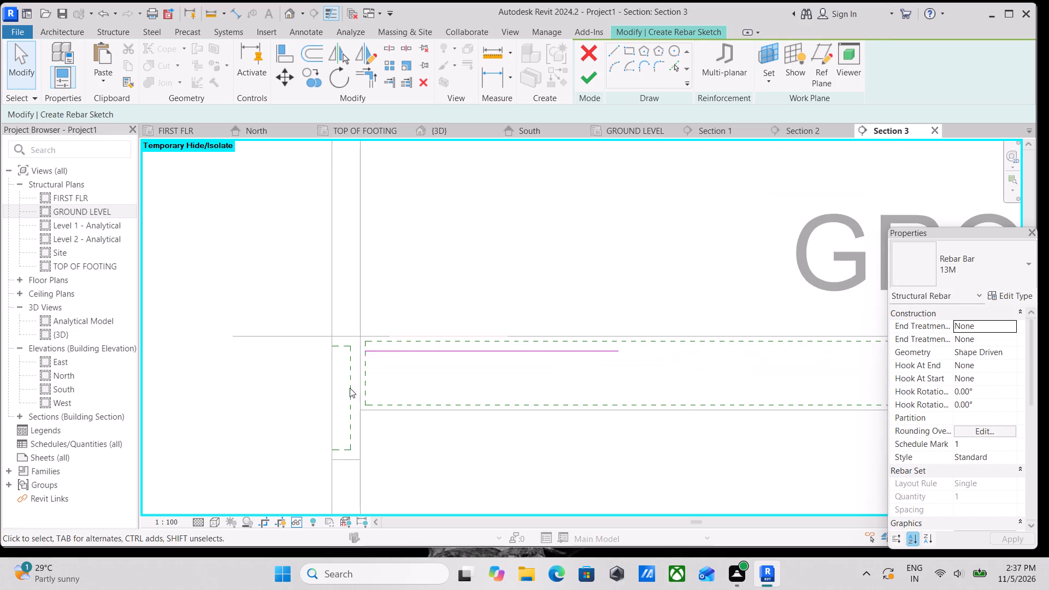
{"action": "scroll", "coordinate": [415, 326], "scroll_direction": "up", "scroll_amount": 2}
{"action": "left_click", "coordinate": [399, 363]}
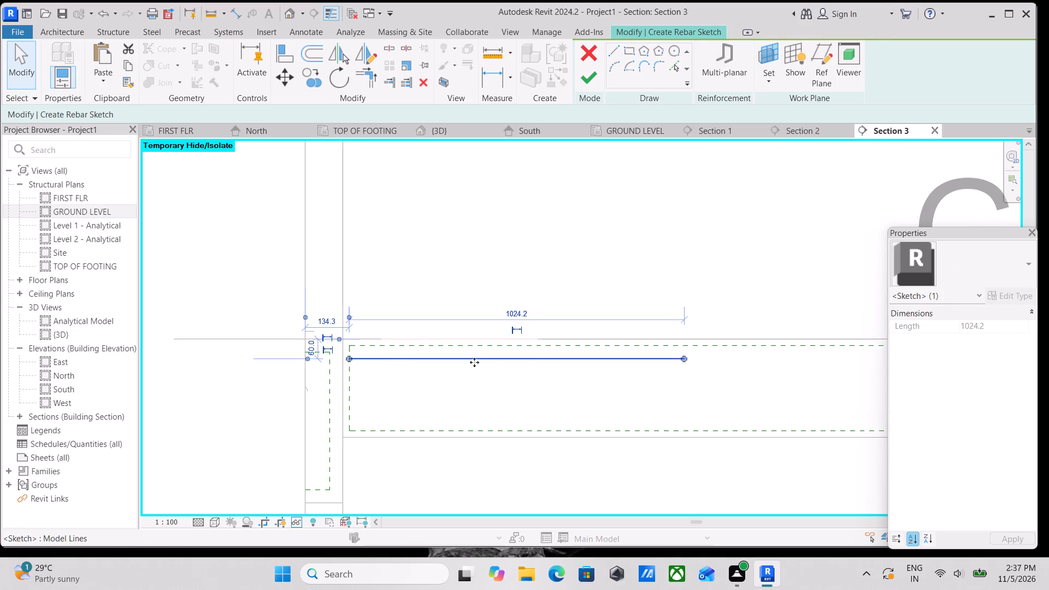
{"action": "left_click_drag", "start_coordinate": [684, 359], "coordinate": [624, 361]}
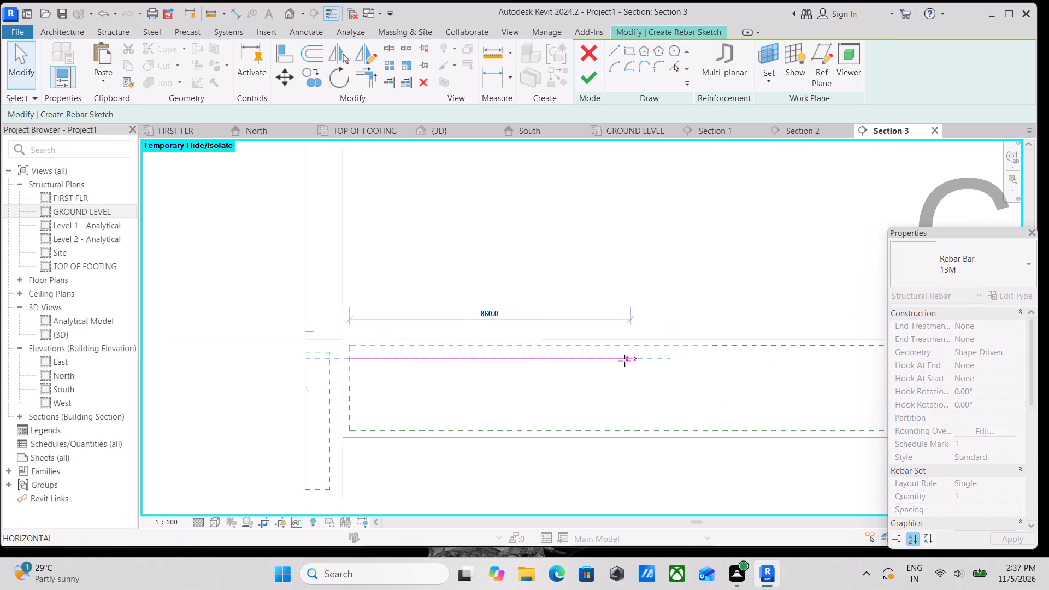
{"action": "left_click_drag", "start_coordinate": [624, 361], "coordinate": [613, 361]}
{"action": "middle_click_drag", "start_coordinate": [656, 373], "coordinate": [506, 367]}
{"action": "key", "text": "Escape"}
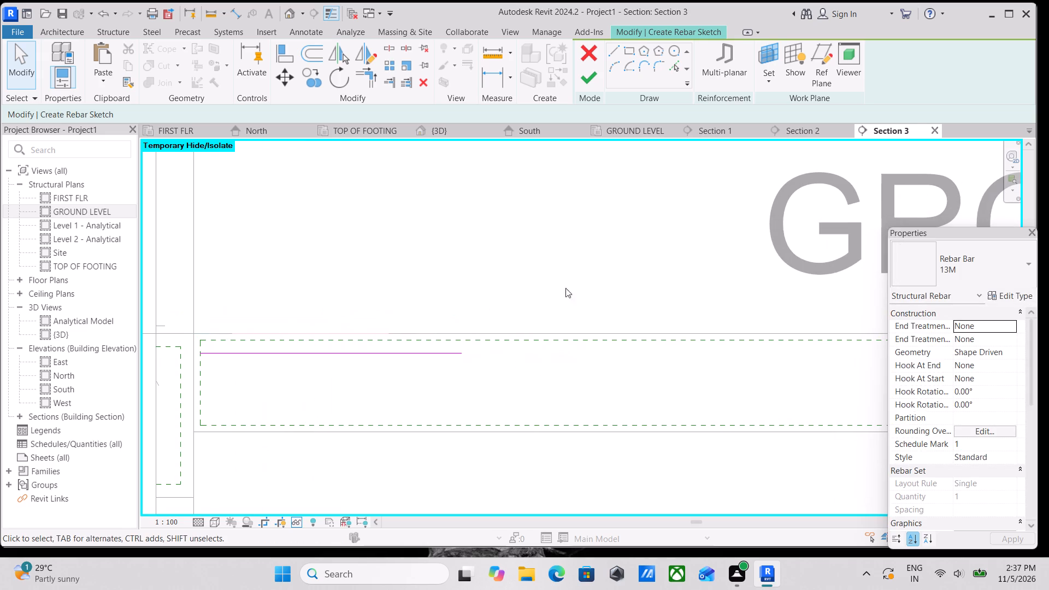
Draw a 200 mm leg sloping down at 45° from the inner end of the shortened horizontal segment.
{"action": "left_click", "coordinate": [620, 49]}
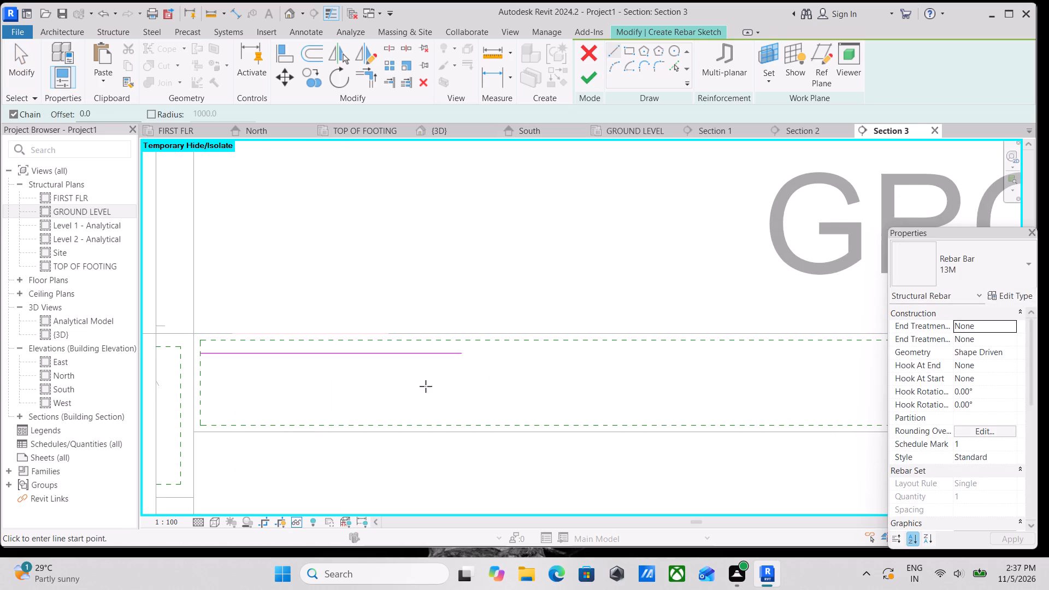
{"action": "left_click", "coordinate": [458, 353]}
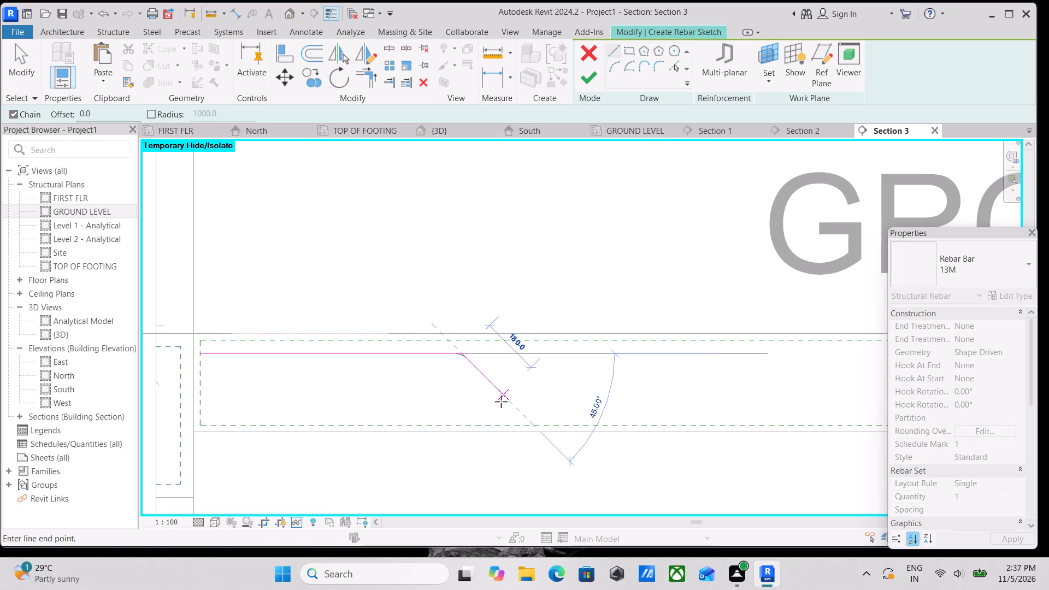
{"action": "left_click", "coordinate": [508, 402]}
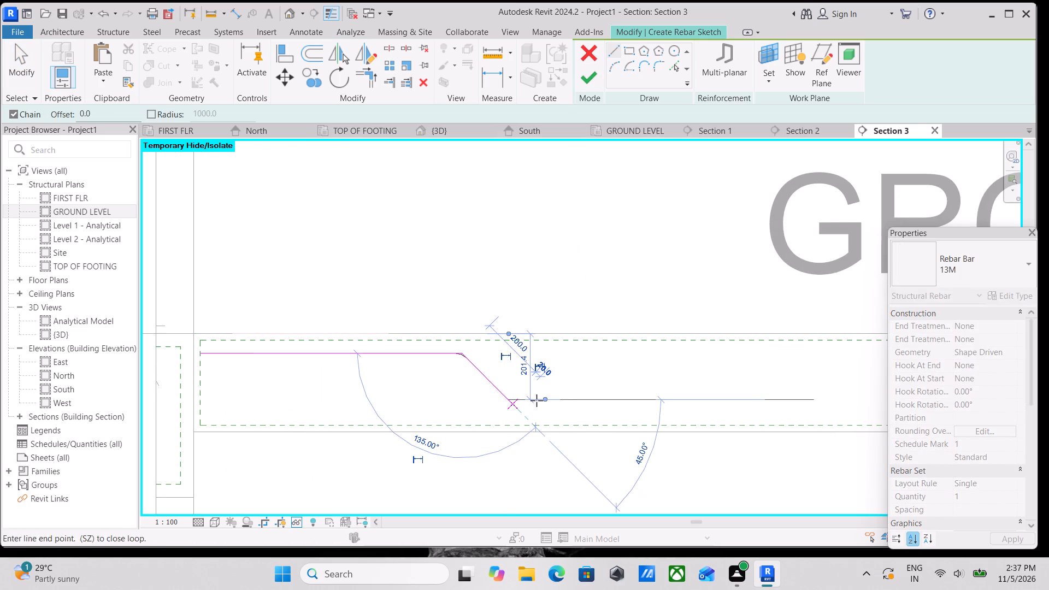
{"action": "key", "text": "Escape"}
{"action": "scroll", "coordinate": [545, 397], "scroll_direction": "down", "scroll_amount": 1}
{"action": "key", "text": "Escape"}
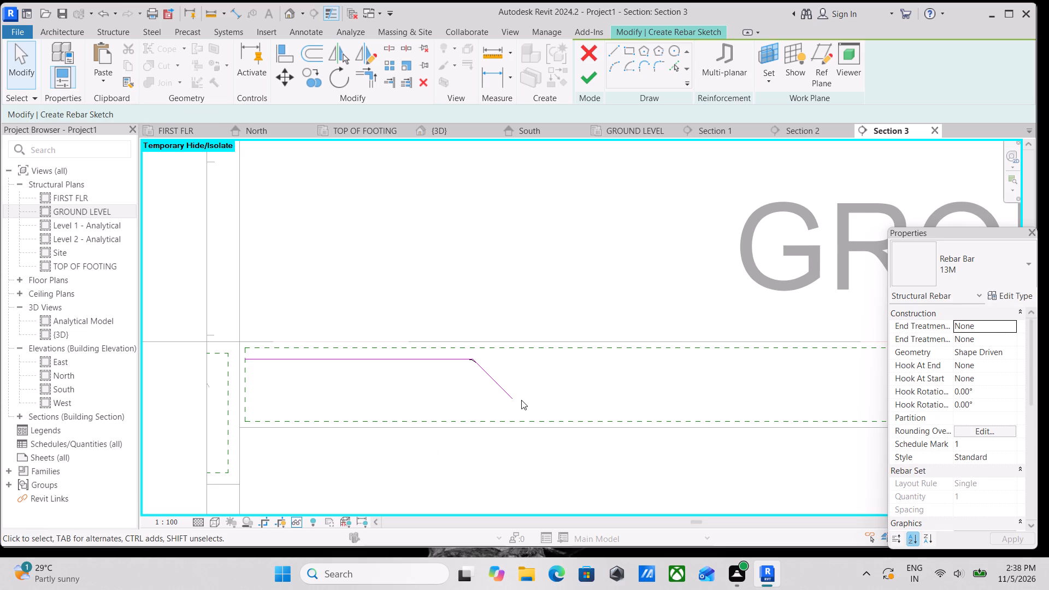
Mirror a copy of the horizontal segment and its sloping leg about a vertical axis through the midpoint of the slab's top edge.
{"action": "left_click", "coordinate": [497, 380], "text": "ctrl"}
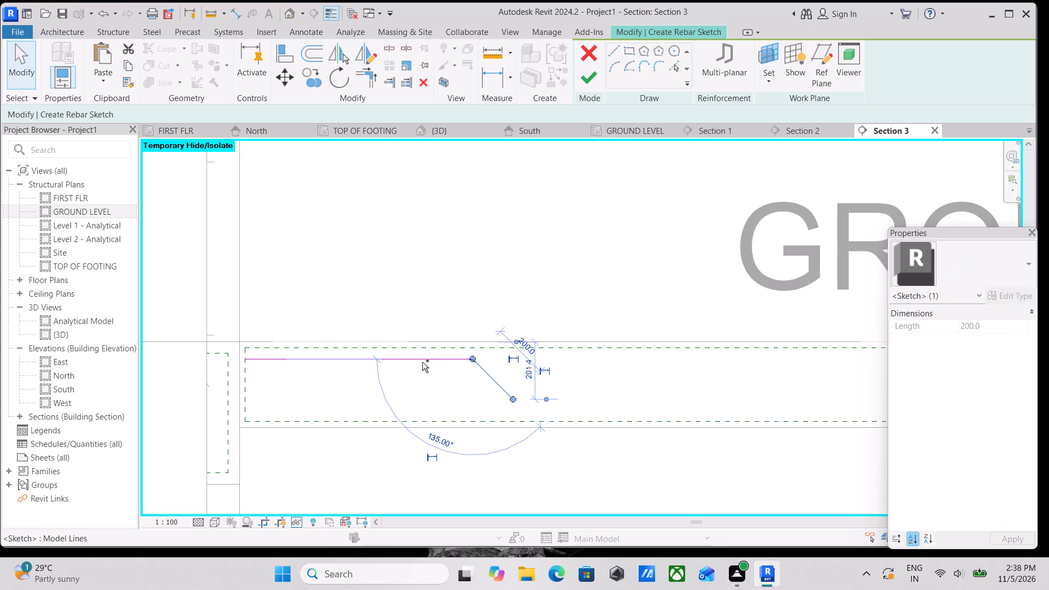
{"action": "left_click", "coordinate": [422, 362], "text": "ctrl"}
{"action": "middle_click_drag", "start_coordinate": [565, 370], "coordinate": [396, 362]}
{"action": "scroll", "coordinate": [452, 371], "scroll_direction": "down", "scroll_amount": 1}
{"action": "middle_click_drag", "start_coordinate": [452, 371], "coordinate": [415, 364]}
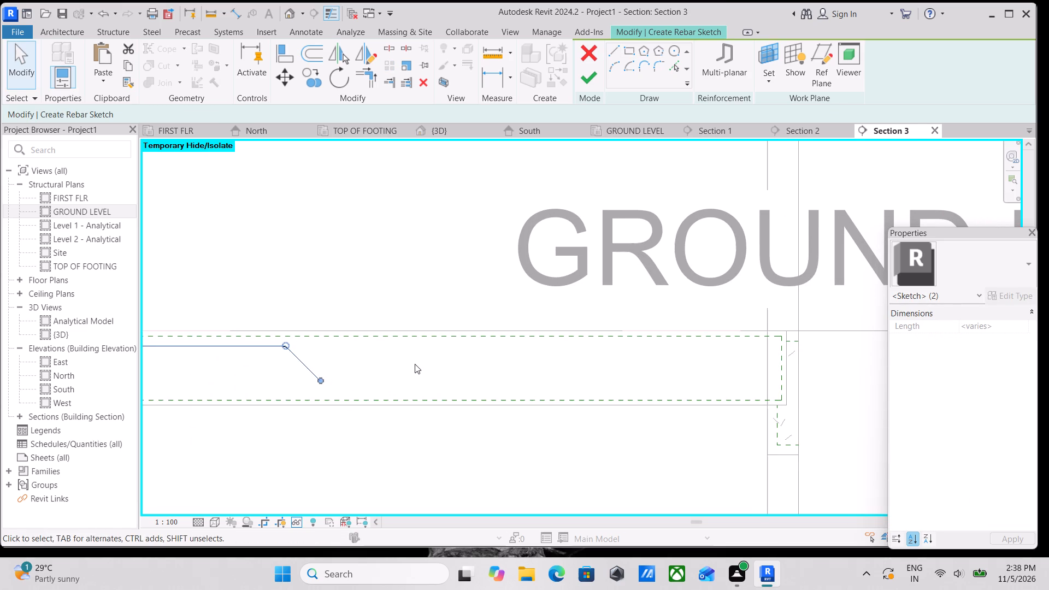
{"action": "type", "text": "dm"}
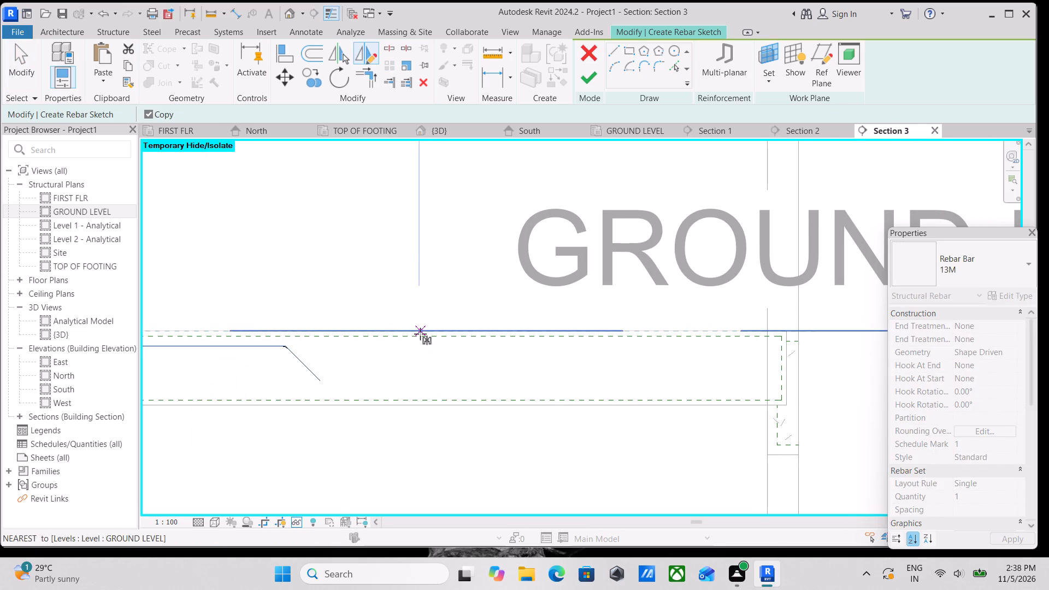
{"action": "left_click", "coordinate": [433, 329]}
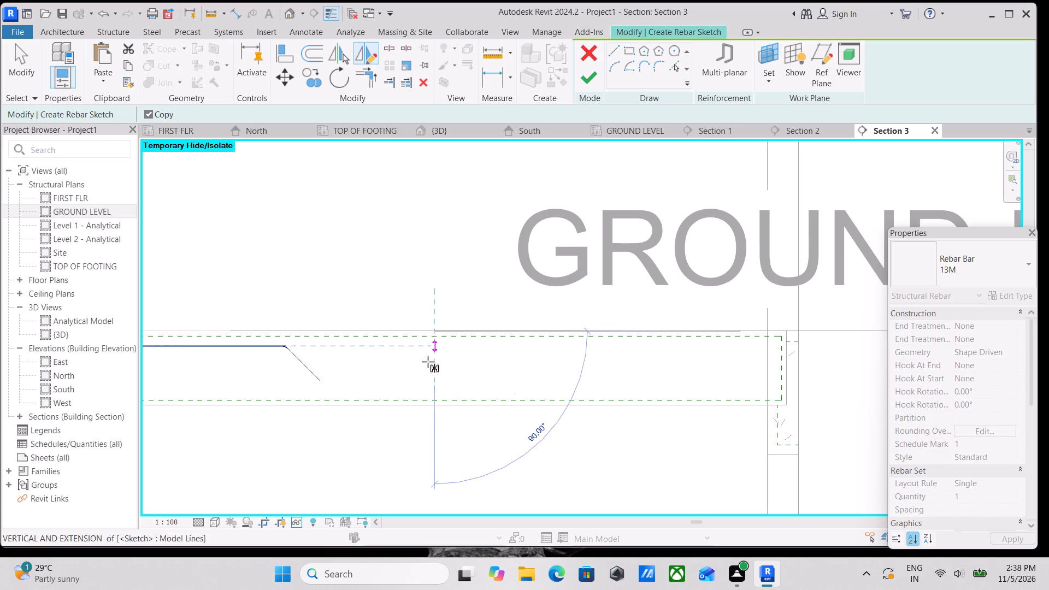
{"action": "left_click", "coordinate": [428, 444]}
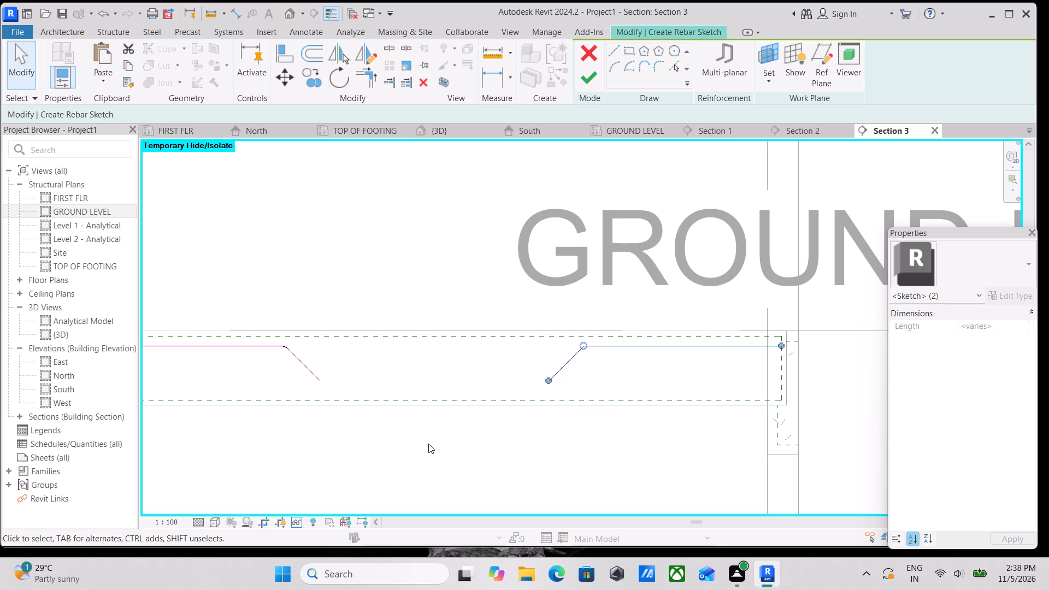
{"action": "key", "text": "Escape"}
{"action": "scroll", "coordinate": [405, 380], "scroll_direction": "down", "scroll_amount": 2}
{"action": "middle_click_drag", "start_coordinate": [404, 392], "coordinate": [405, 403]}
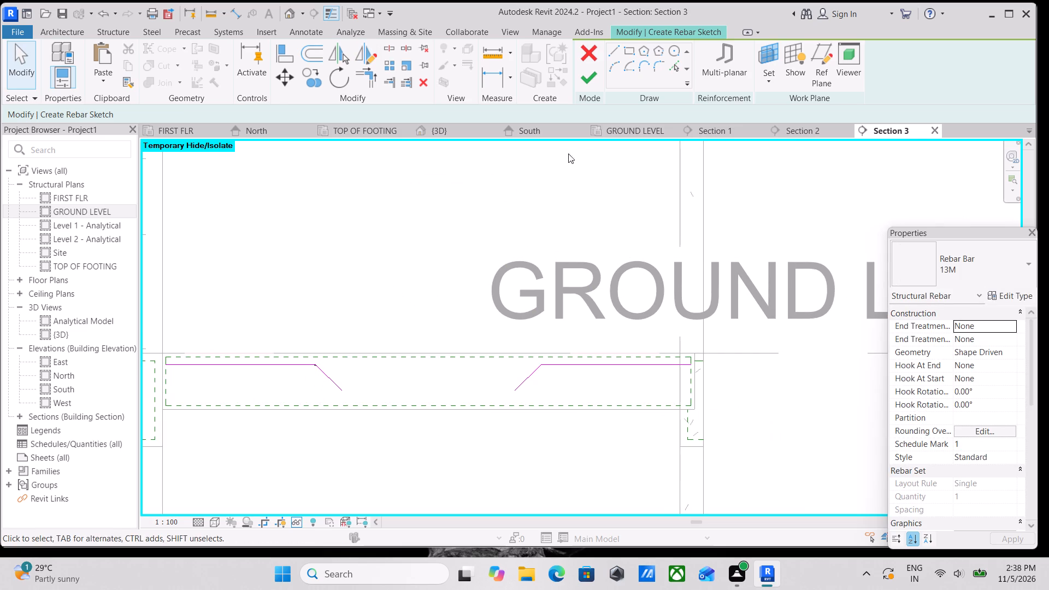
Draw a bottom horizontal segment about 930 mm long joining the lower ends of the two sloping legs.
{"action": "left_click", "coordinate": [613, 46]}
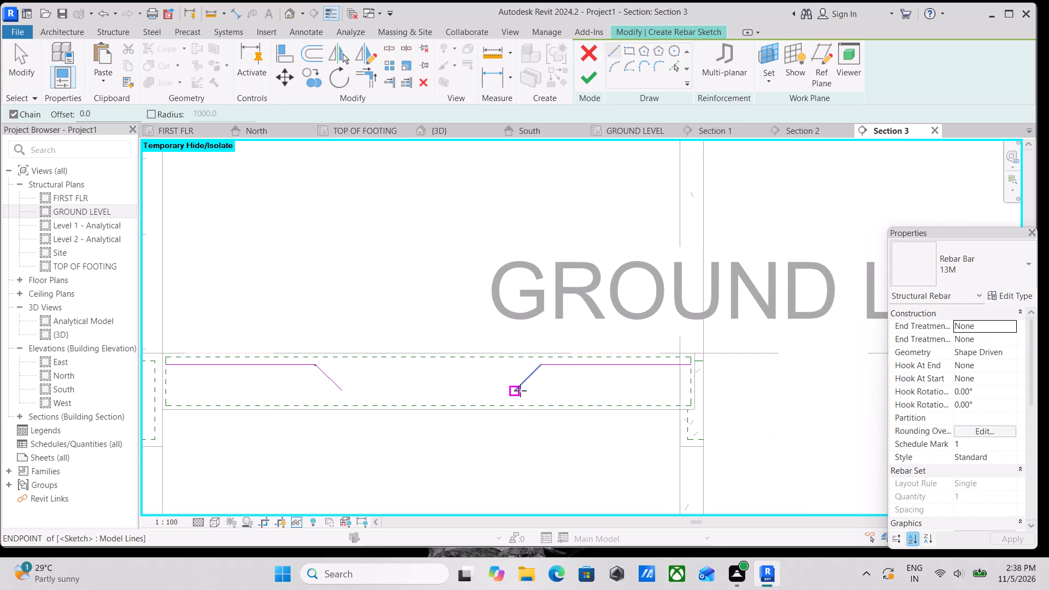
{"action": "left_click", "coordinate": [520, 391]}
{"action": "left_click", "coordinate": [343, 392]}
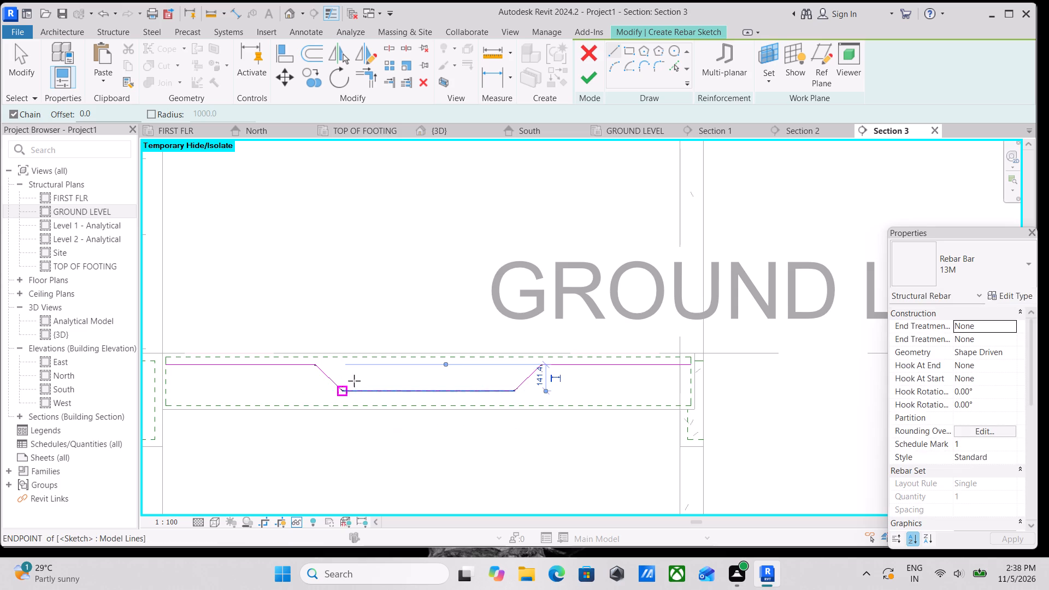
{"action": "key", "text": "Escape"}
{"action": "scroll", "coordinate": [387, 367], "scroll_direction": "down", "scroll_amount": 1}
{"action": "key", "text": "Escape"}
{"action": "key", "text": "Escape"}
{"action": "scroll", "coordinate": [540, 371], "scroll_direction": "up", "scroll_amount": 2}
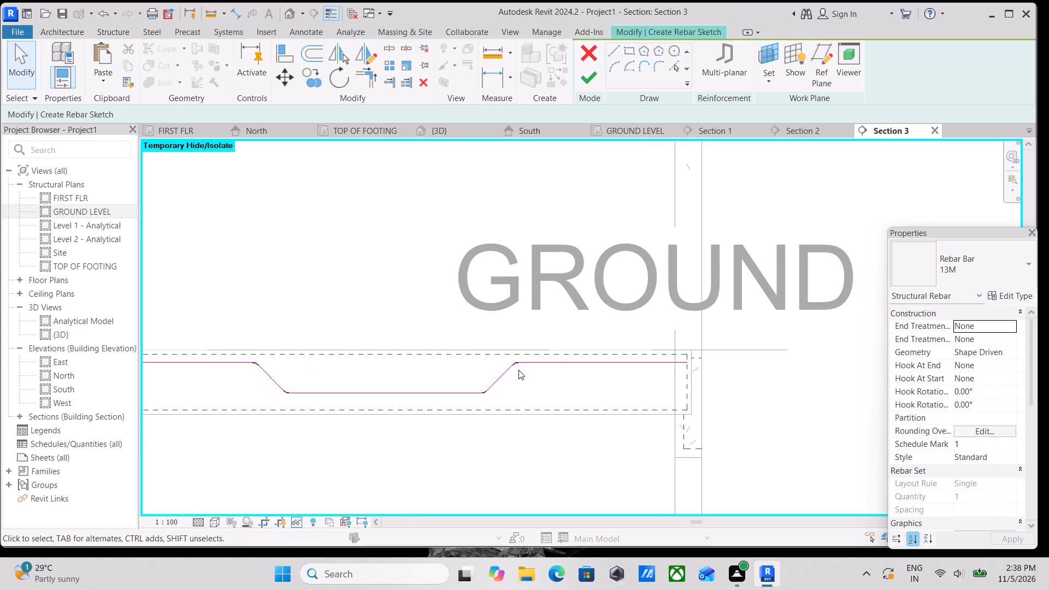
Examine the complete bent bar profile within the GROUND LEVEL slab section and the rebar's properties.
{"action": "scroll", "coordinate": [917, 513], "scroll_direction": "down", "scroll_amount": 2}
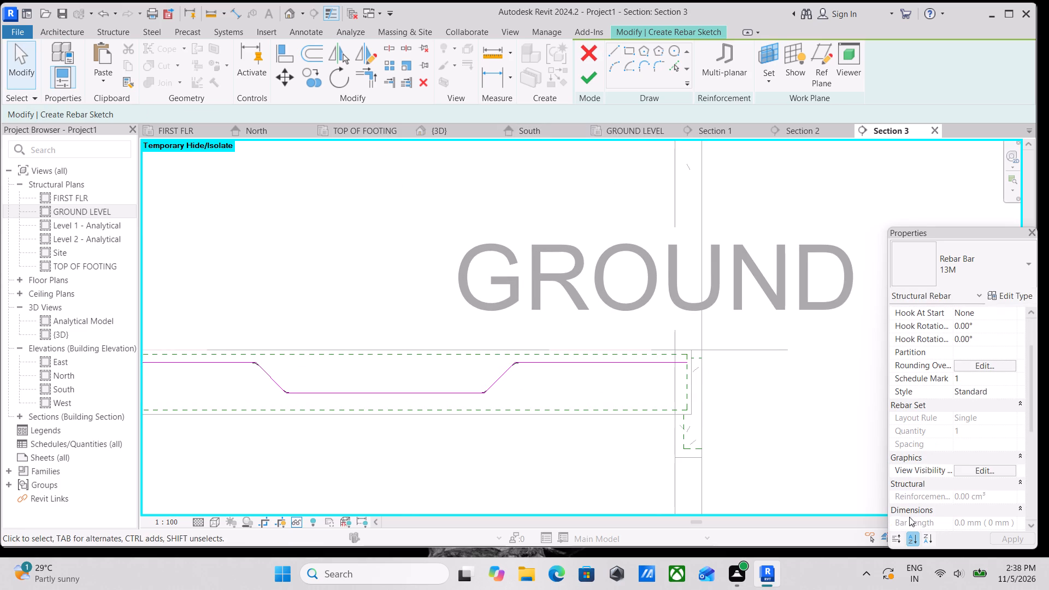
{"action": "scroll", "coordinate": [788, 475], "scroll_direction": "down", "scroll_amount": 3}
{"action": "scroll", "coordinate": [712, 442], "scroll_direction": "down", "scroll_amount": 1}
{"action": "middle_click_drag", "start_coordinate": [698, 450], "coordinate": [704, 501]}
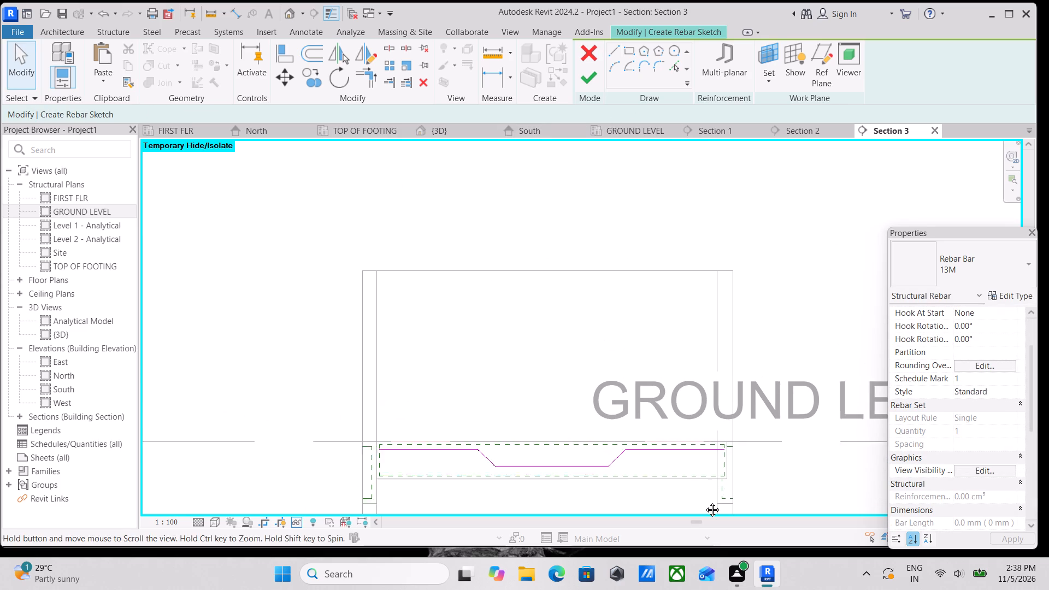
{"action": "middle_click_drag", "start_coordinate": [704, 501], "coordinate": [705, 504]}
{"action": "scroll", "coordinate": [585, 458], "scroll_direction": "down", "scroll_amount": 1}
{"action": "middle_click_drag", "start_coordinate": [580, 456], "coordinate": [644, 396]}
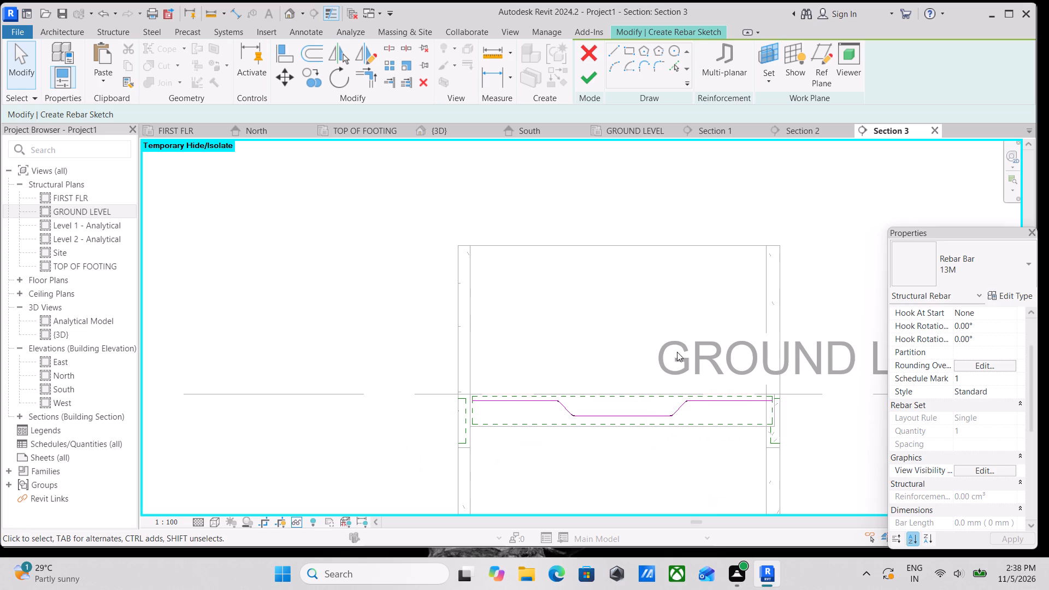
{"action": "scroll", "coordinate": [691, 412], "scroll_direction": "down", "scroll_amount": 2}
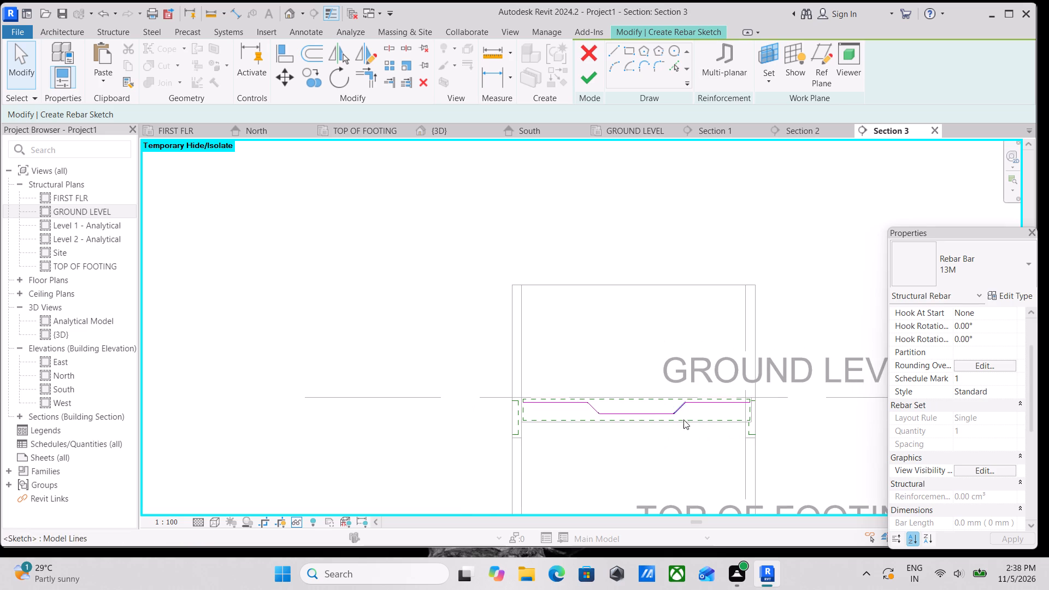
{"action": "scroll", "coordinate": [684, 420], "scroll_direction": "up", "scroll_amount": 8}
{"action": "middle_click_drag", "start_coordinate": [689, 397], "coordinate": [539, 354]}
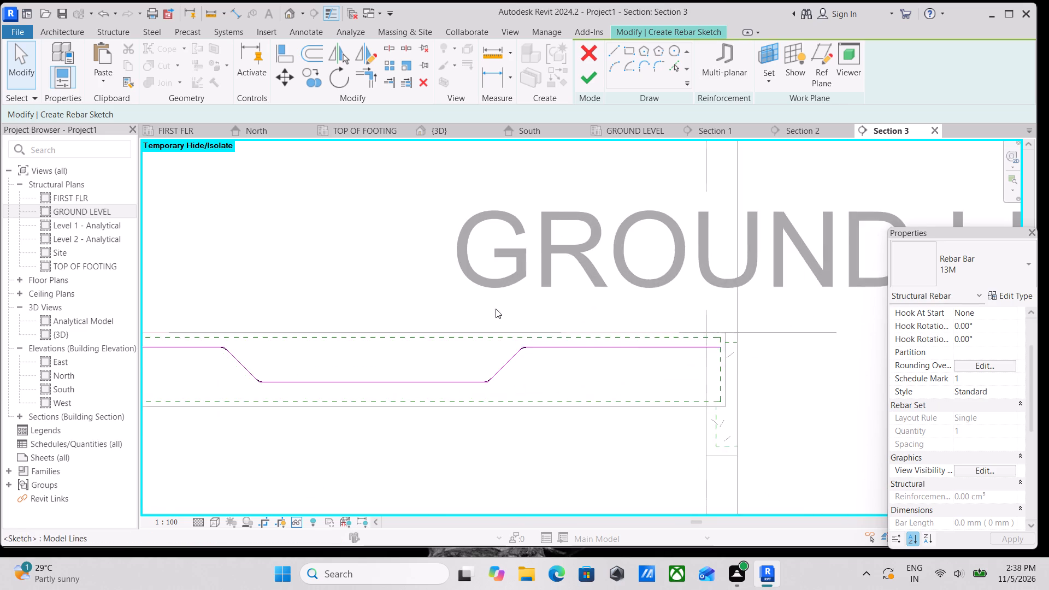
{"action": "scroll", "coordinate": [439, 300], "scroll_direction": "down", "scroll_amount": 3}
{"action": "middle_click_drag", "start_coordinate": [439, 302], "coordinate": [441, 358]}
{"action": "scroll", "coordinate": [461, 274], "scroll_direction": "down", "scroll_amount": 1}
{"action": "middle_click_drag", "start_coordinate": [461, 297], "coordinate": [476, 344]}
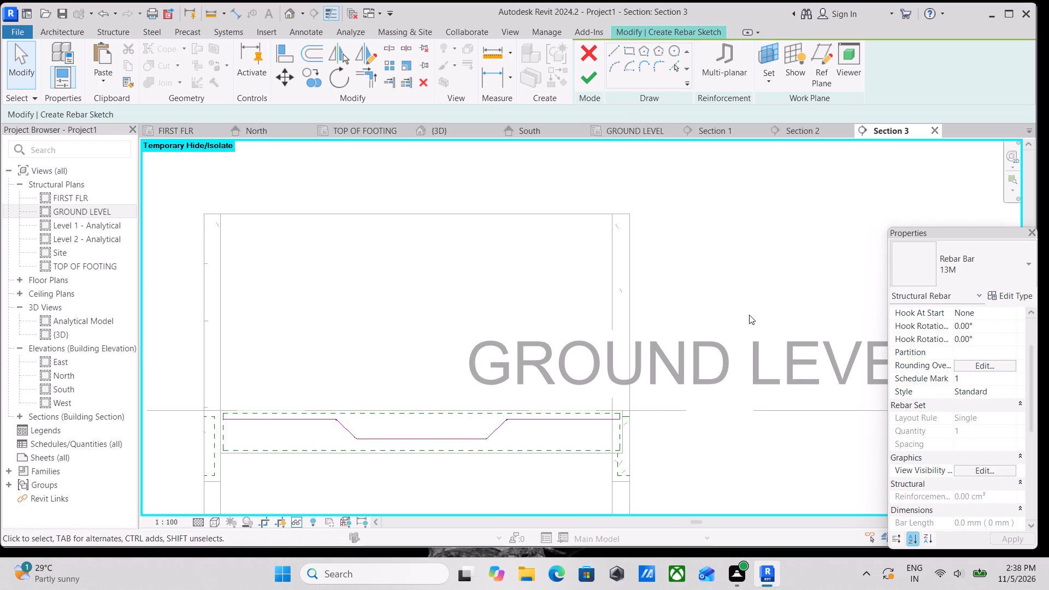
{"action": "scroll", "coordinate": [838, 393], "scroll_direction": "down", "scroll_amount": 1}
{"action": "scroll", "coordinate": [708, 338], "scroll_direction": "up", "scroll_amount": 1}
Finish the rebar sketch to create the bent 13M bar and leave rebar placement.
{"action": "left_click", "coordinate": [595, 79]}
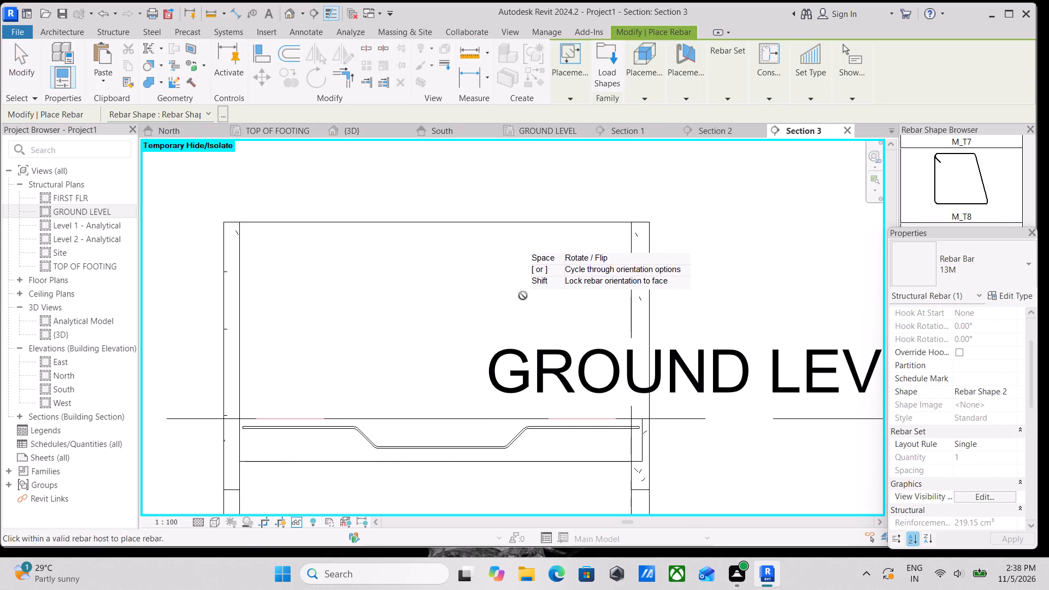
{"action": "key", "text": "Escape"}
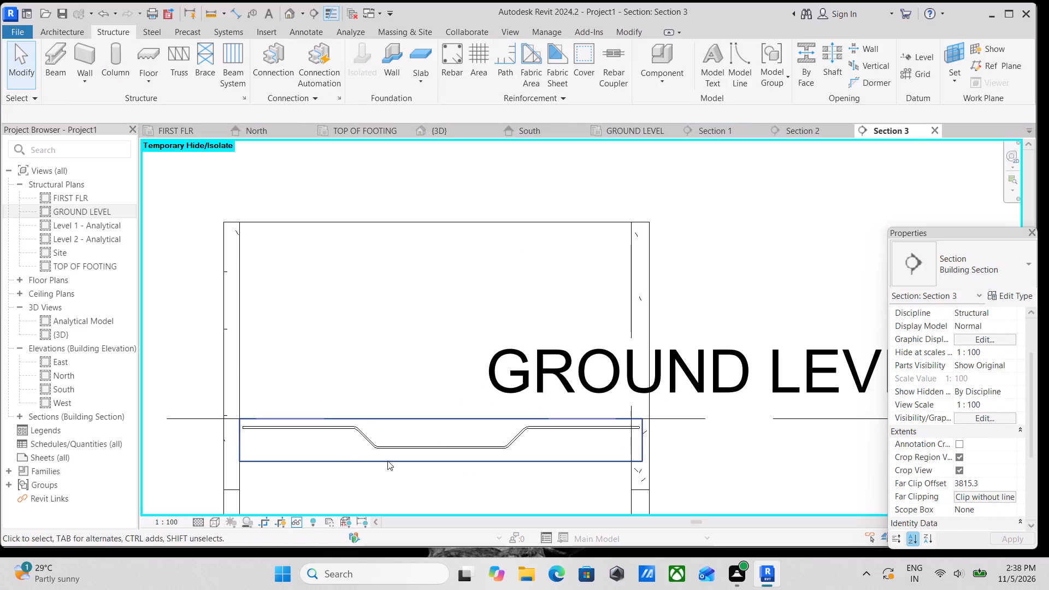
Examine the finished bent 13M bar's ends and segments against the GROUND LEVEL slab's edges and cover in Section 3.
{"action": "left_click", "coordinate": [623, 430]}
{"action": "scroll", "coordinate": [640, 432], "scroll_direction": "up", "scroll_amount": 6}
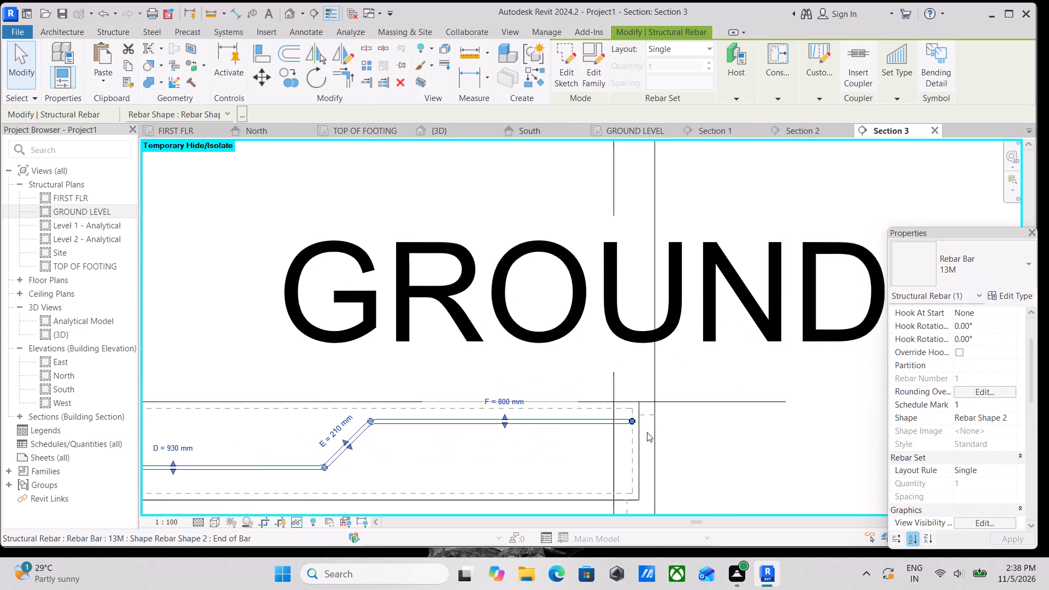
{"action": "scroll", "coordinate": [478, 424], "scroll_direction": "down", "scroll_amount": 2}
{"action": "middle_click_drag", "start_coordinate": [474, 424], "coordinate": [599, 394]}
{"action": "scroll", "coordinate": [488, 397], "scroll_direction": "down", "scroll_amount": 1}
{"action": "middle_click_drag", "start_coordinate": [488, 397], "coordinate": [592, 396]}
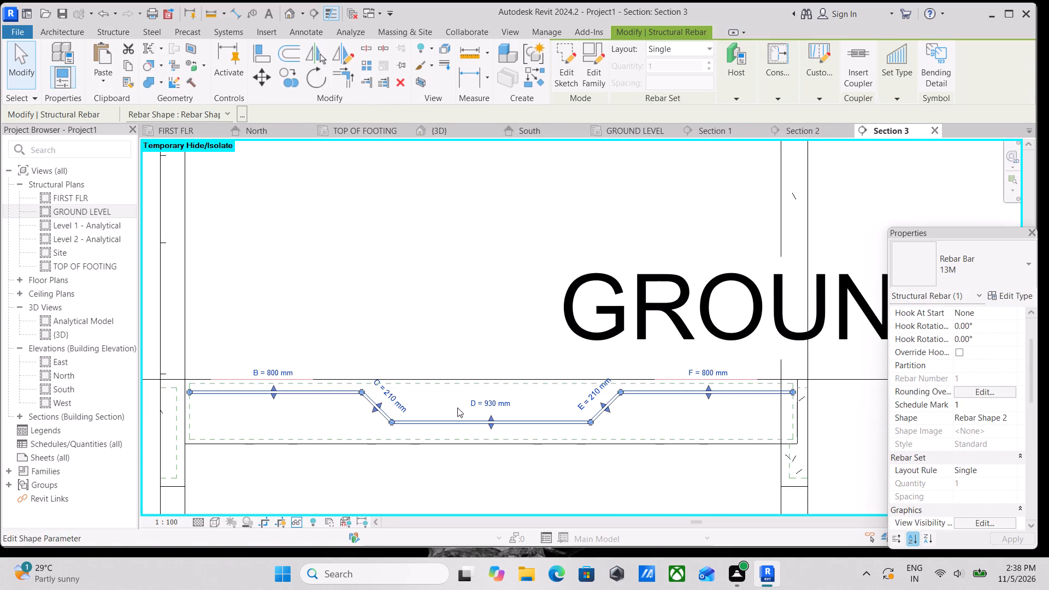
{"action": "key", "text": "Escape"}
{"action": "left_click", "coordinate": [216, 390]}
{"action": "scroll", "coordinate": [159, 397], "scroll_direction": "up", "scroll_amount": 2}
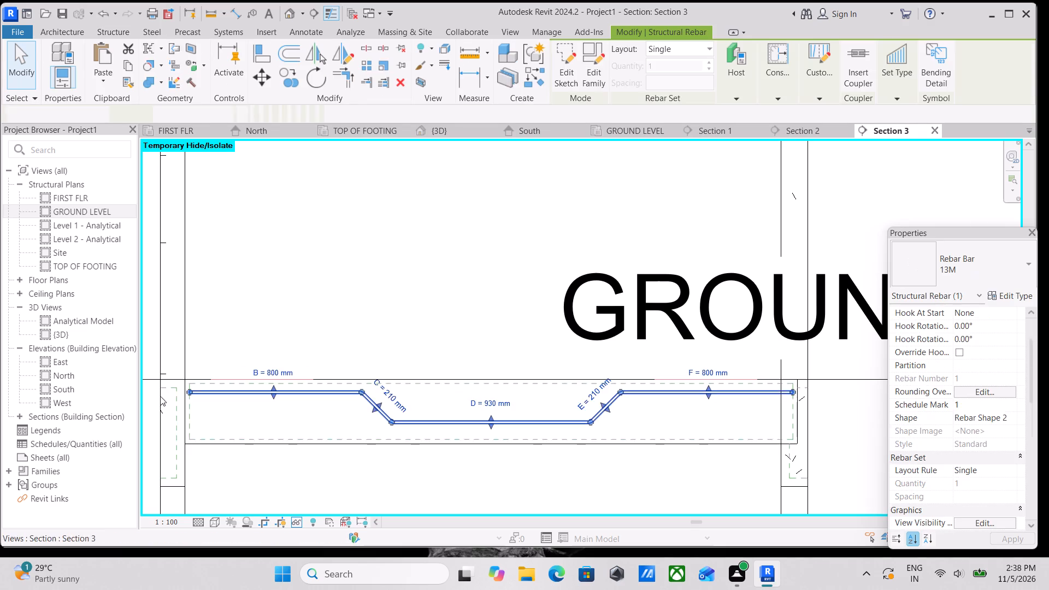
{"action": "scroll", "coordinate": [160, 396], "scroll_direction": "up", "scroll_amount": 10}
{"action": "scroll", "coordinate": [265, 379], "scroll_direction": "down", "scroll_amount": 8}
{"action": "middle_click_drag", "start_coordinate": [387, 402], "coordinate": [336, 380]}
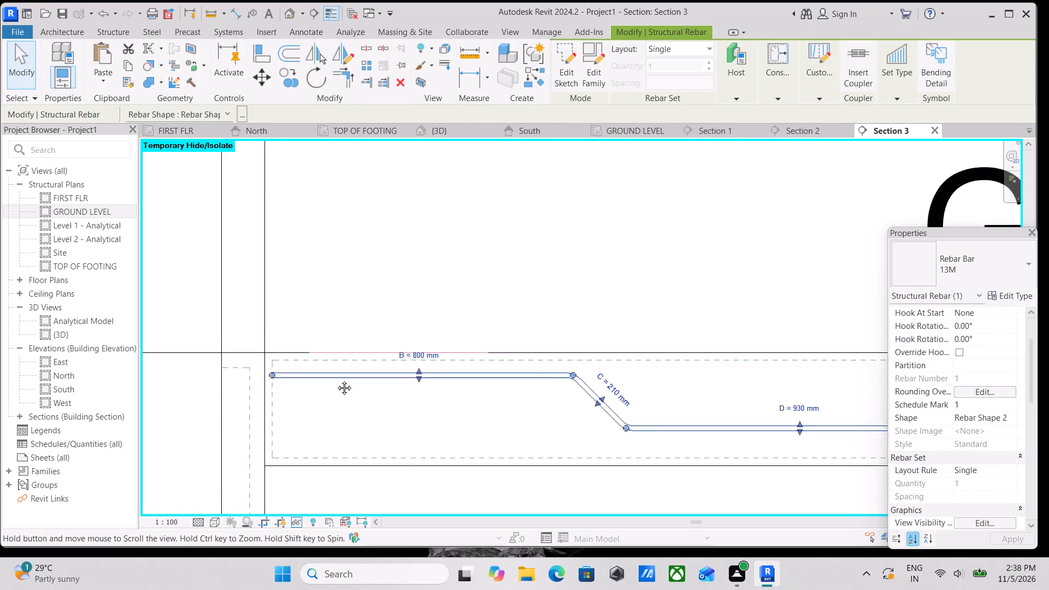
{"action": "middle_click_drag", "start_coordinate": [336, 380], "coordinate": [223, 329]}
{"action": "key", "text": "Escape"}
Set the bent 13M bar's rebar set layout to Maximum Spacing with a spacing of 120 mm.
{"action": "left_click", "coordinate": [434, 323]}
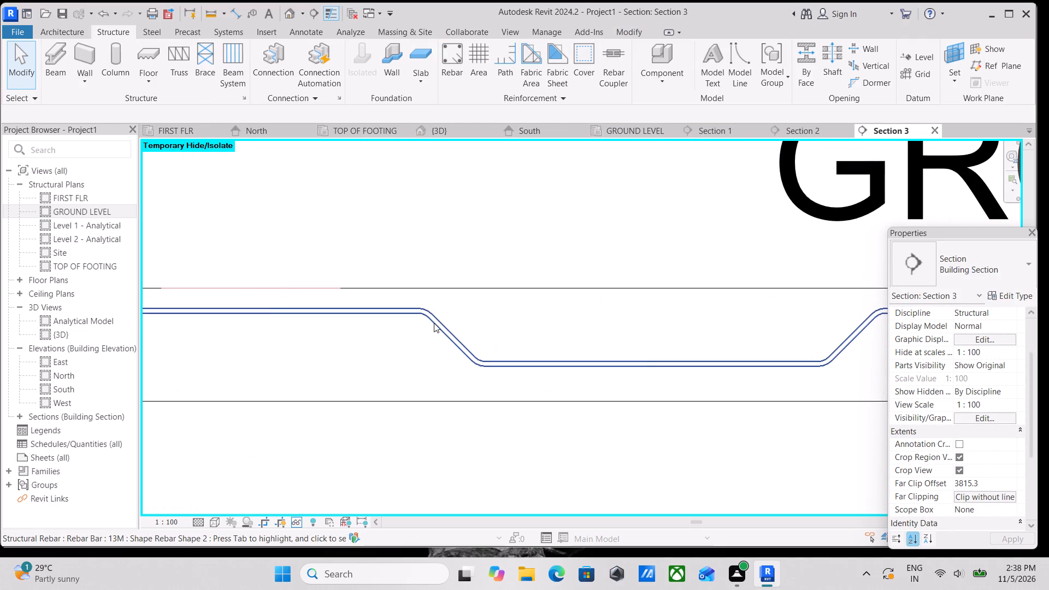
{"action": "left_click", "coordinate": [689, 47]}
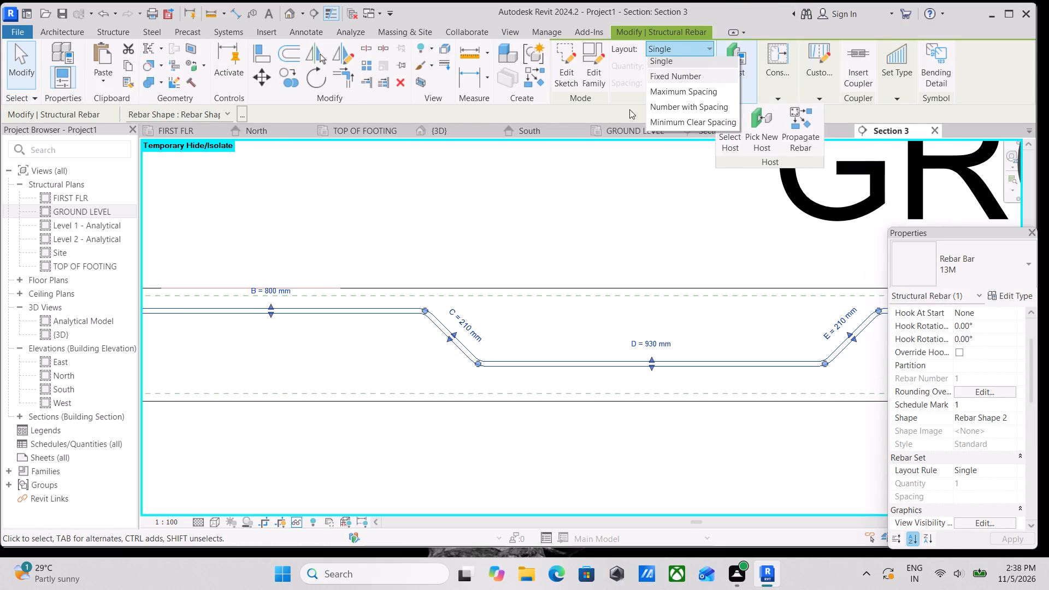
{"action": "left_click", "coordinate": [668, 92]}
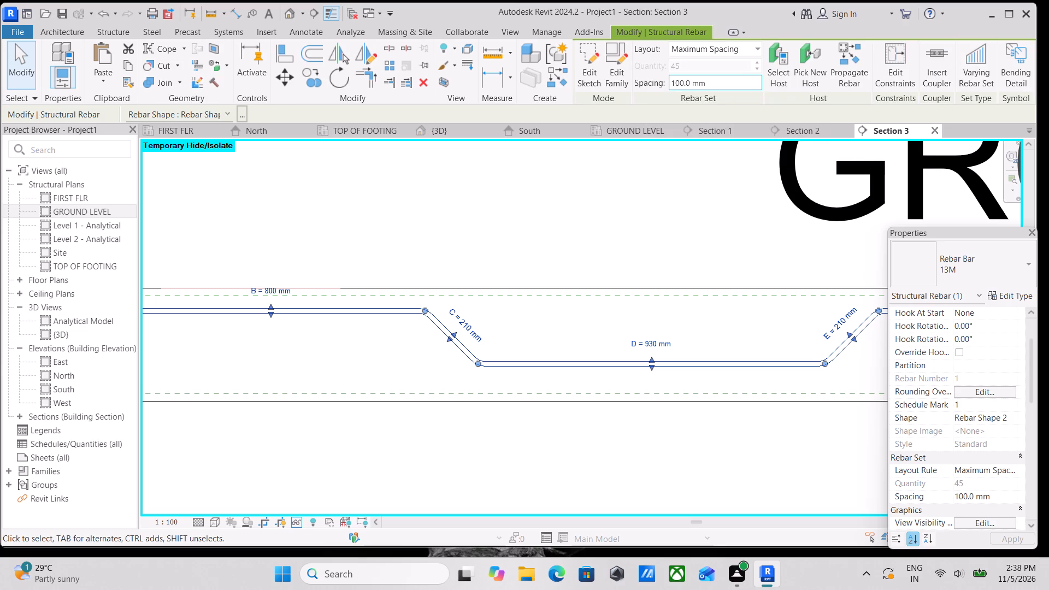
{"action": "left_click_drag", "start_coordinate": [716, 83], "coordinate": [616, 89]}
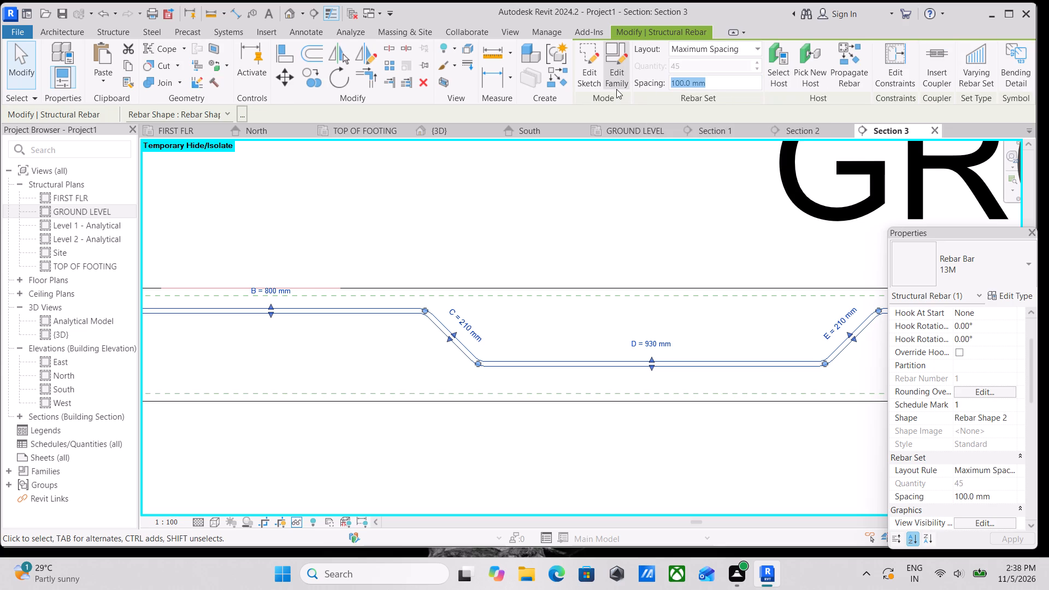
{"action": "key", "text": "1"}
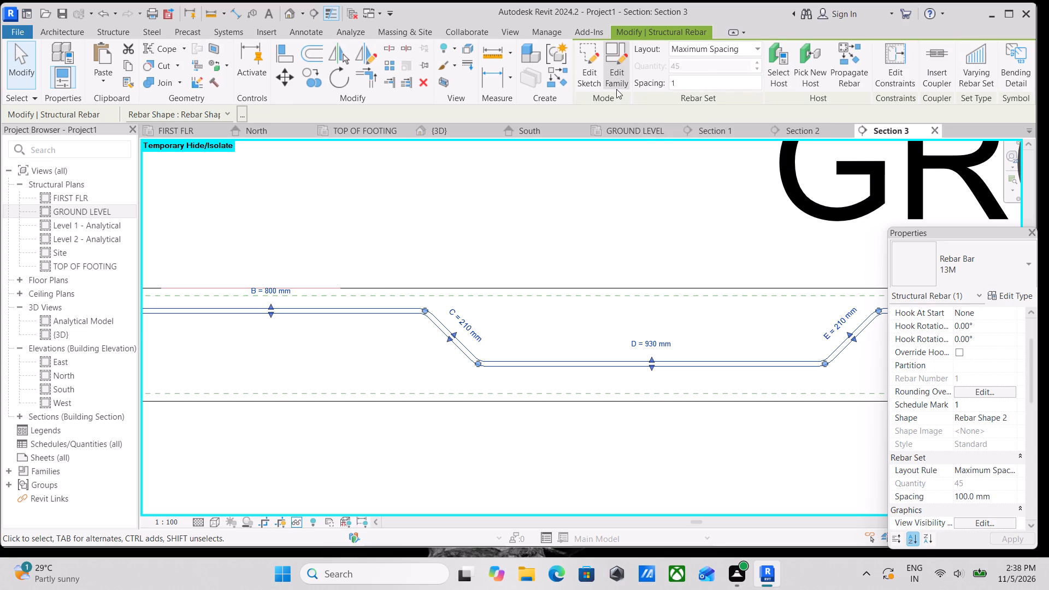
{"action": "key", "text": "5"}
{"action": "key", "text": "BackSpace"}
{"action": "type", "text": "20mm"}
{"action": "key", "text": "Return"}
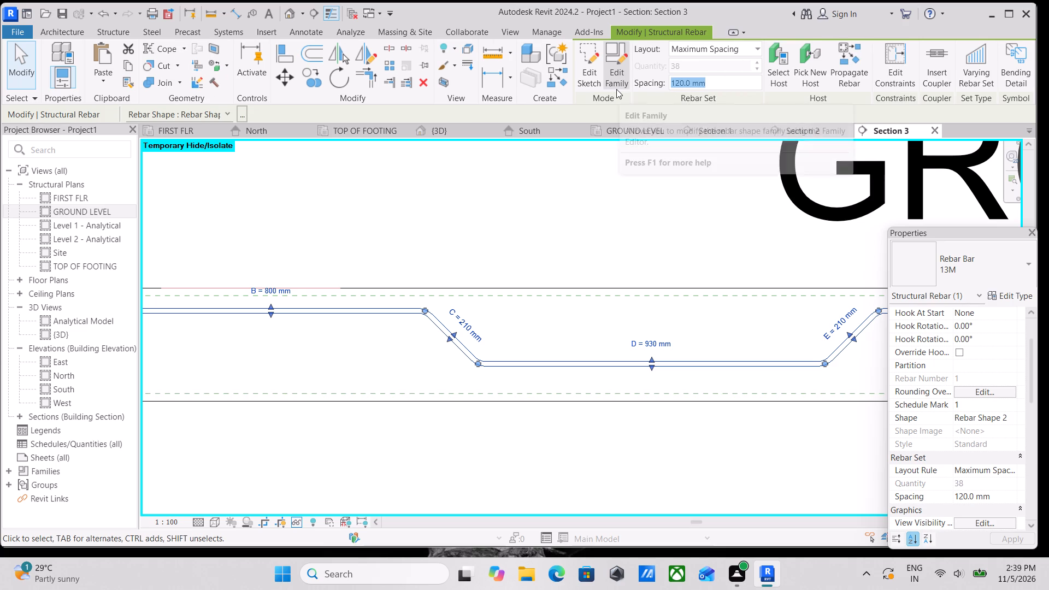
Set the bent rebar set's view visibility to unobscured in the {3D} view.
{"action": "scroll", "coordinate": [497, 267], "scroll_direction": "down", "scroll_amount": 2}
{"action": "middle_click_drag", "start_coordinate": [497, 267], "coordinate": [440, 261]}
{"action": "scroll", "coordinate": [468, 344], "scroll_direction": "down", "scroll_amount": 1}
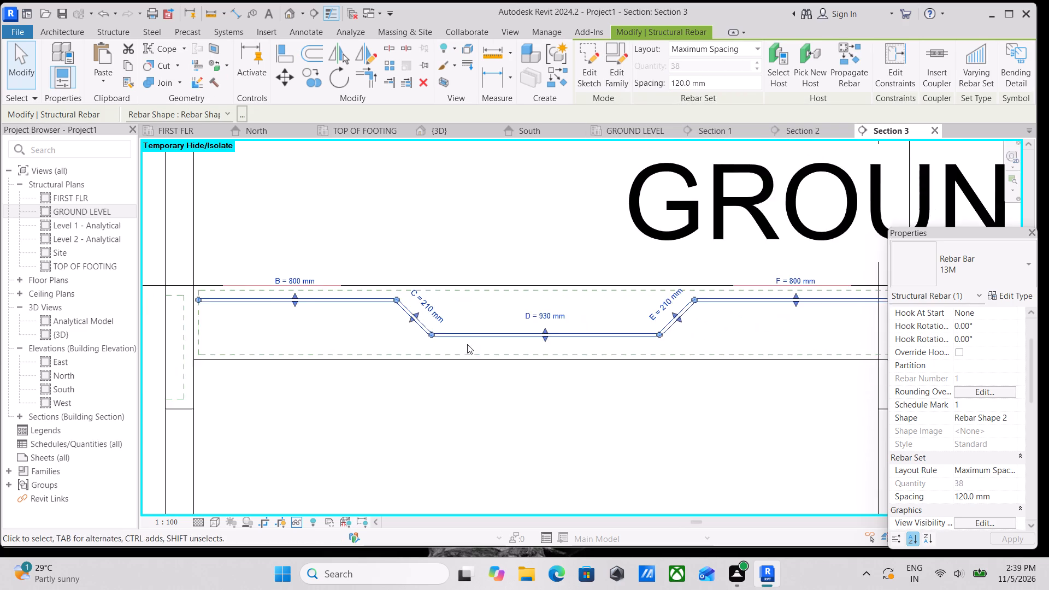
{"action": "middle_click_drag", "start_coordinate": [467, 344], "coordinate": [488, 274]}
{"action": "key", "text": "Escape"}
{"action": "left_click", "coordinate": [500, 263]}
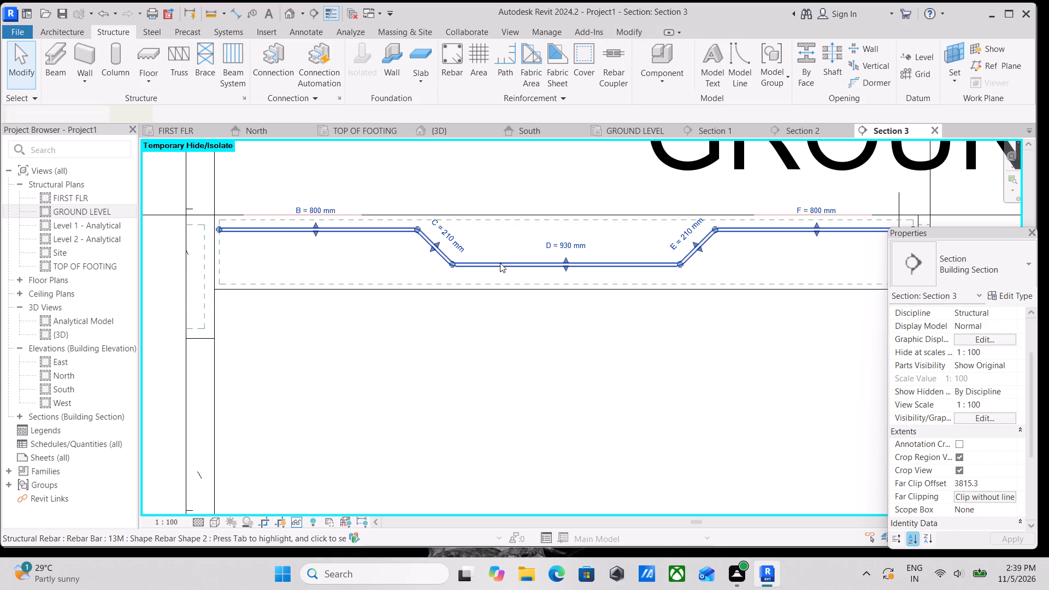
{"action": "scroll", "coordinate": [990, 399], "scroll_direction": "down", "scroll_amount": 3}
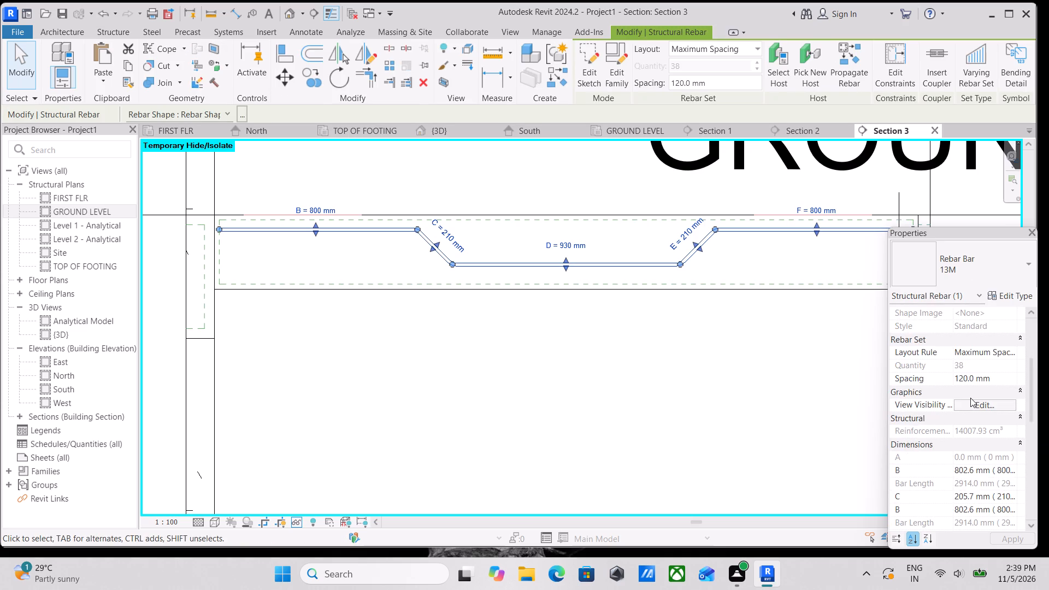
{"action": "scroll", "coordinate": [970, 398], "scroll_direction": "up", "scroll_amount": 3}
{"action": "scroll", "coordinate": [970, 398], "scroll_direction": "down", "scroll_amount": 3}
{"action": "left_click", "coordinate": [976, 405]}
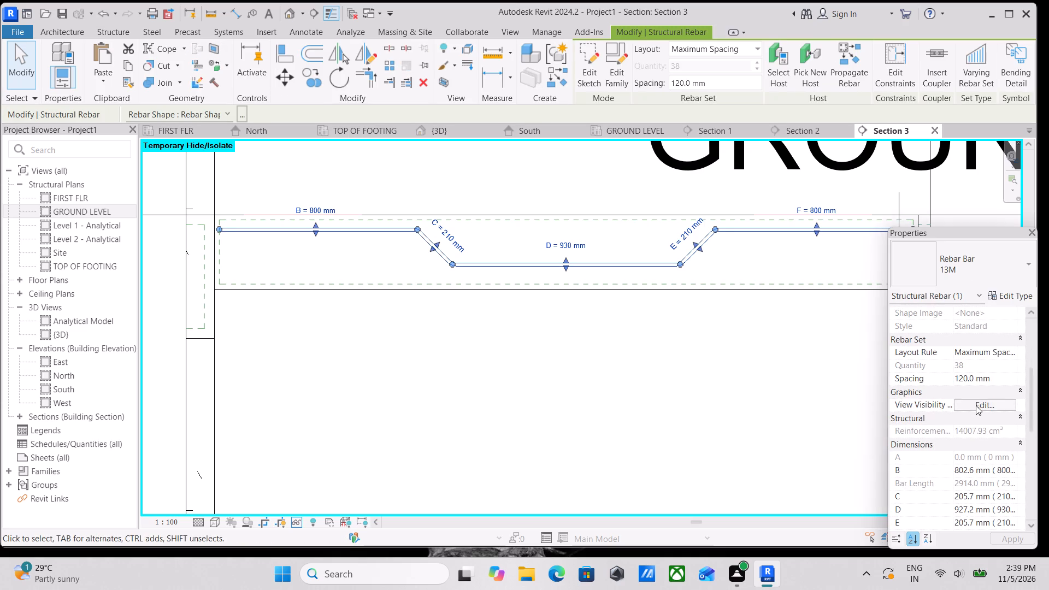
{"action": "left_click", "coordinate": [965, 361]}
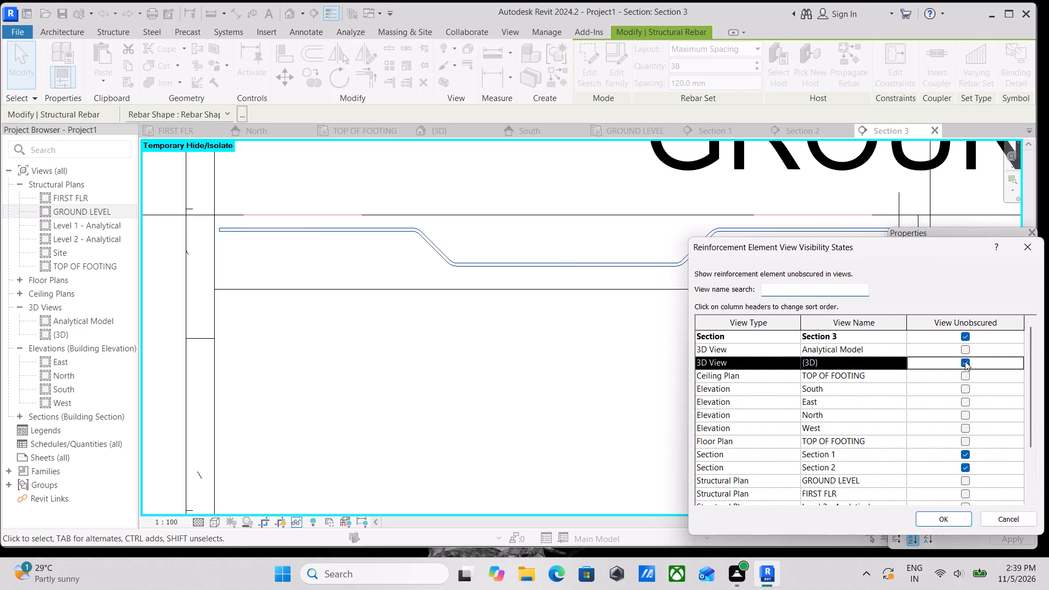
{"action": "left_click", "coordinate": [953, 518]}
{"action": "scroll", "coordinate": [719, 344], "scroll_direction": "down", "scroll_amount": 3}
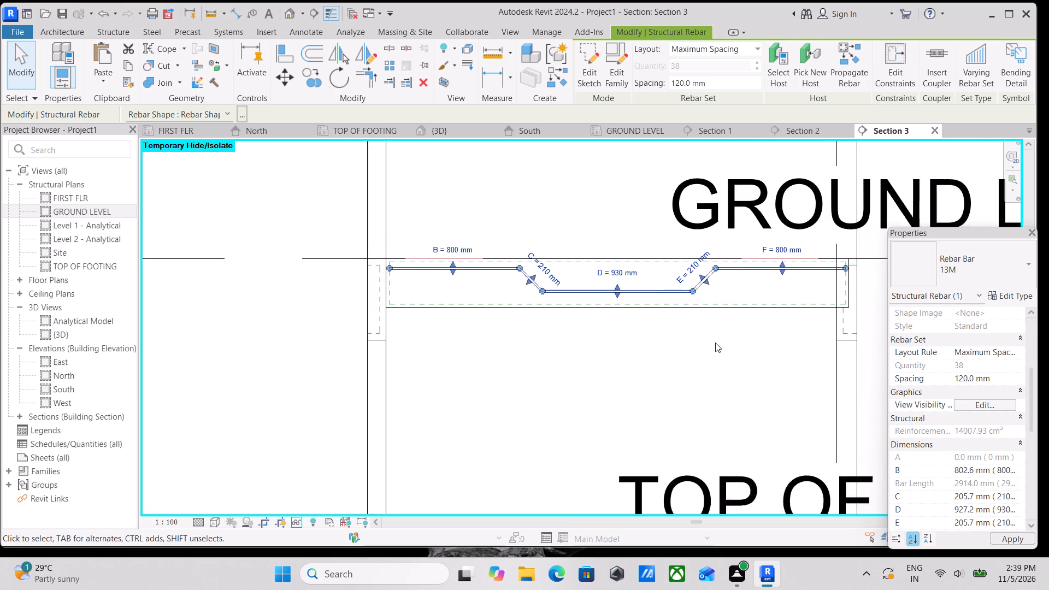
{"action": "middle_click_drag", "start_coordinate": [703, 358], "coordinate": [654, 392]}
{"action": "key", "text": "Escape"}
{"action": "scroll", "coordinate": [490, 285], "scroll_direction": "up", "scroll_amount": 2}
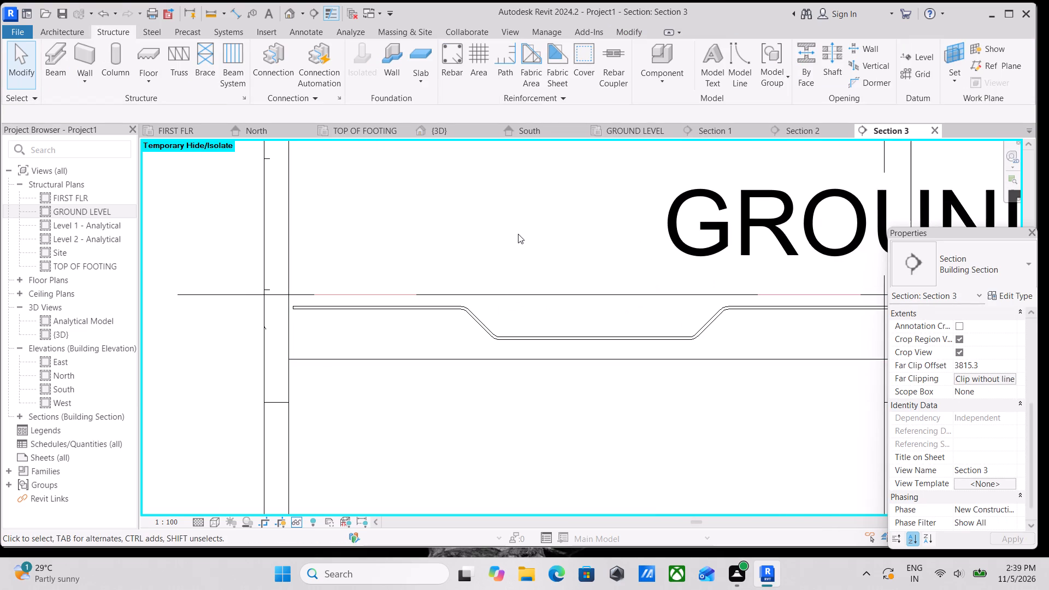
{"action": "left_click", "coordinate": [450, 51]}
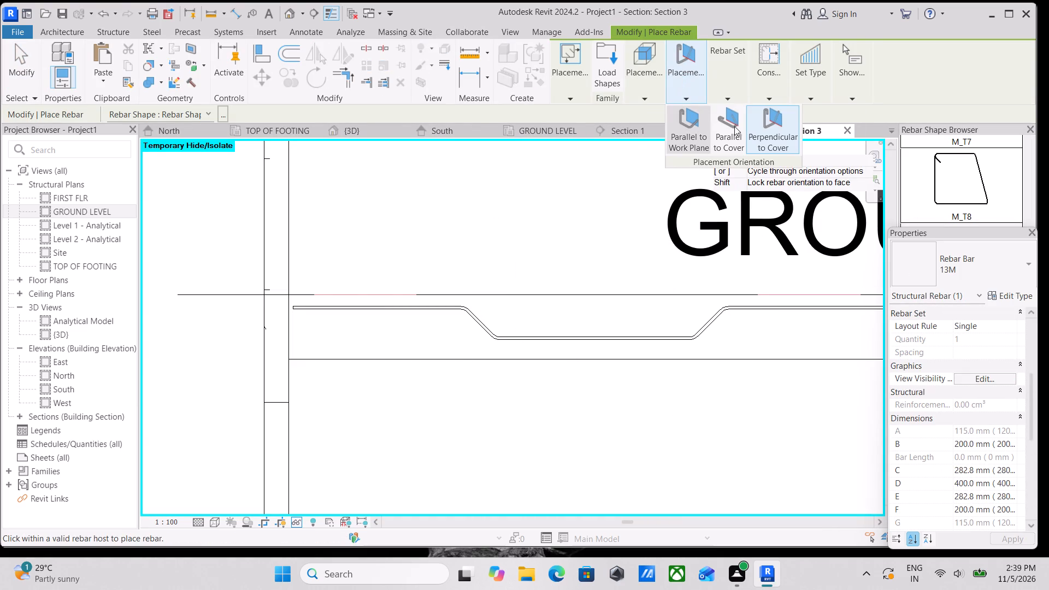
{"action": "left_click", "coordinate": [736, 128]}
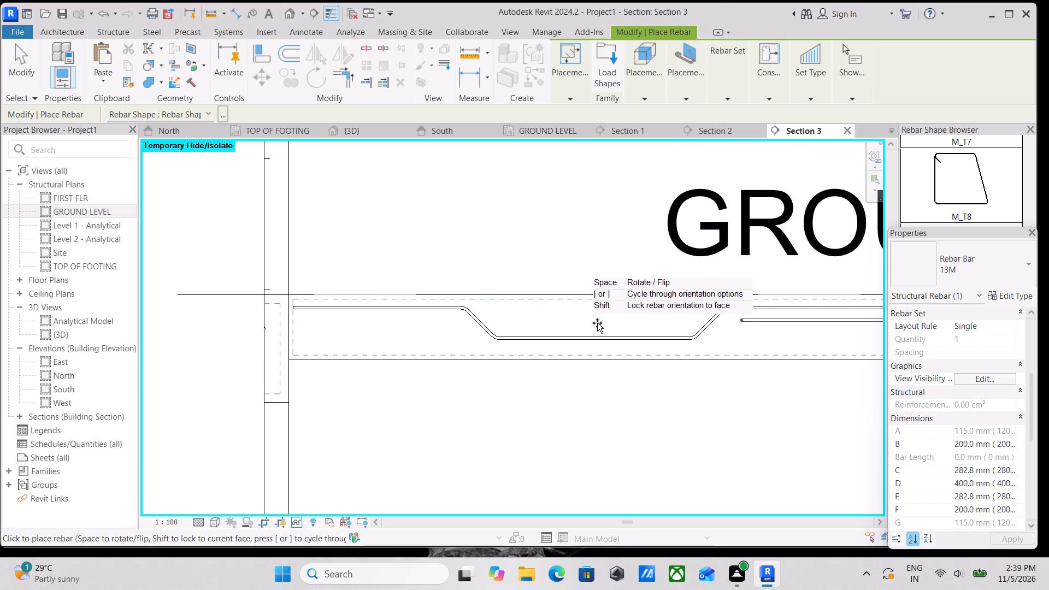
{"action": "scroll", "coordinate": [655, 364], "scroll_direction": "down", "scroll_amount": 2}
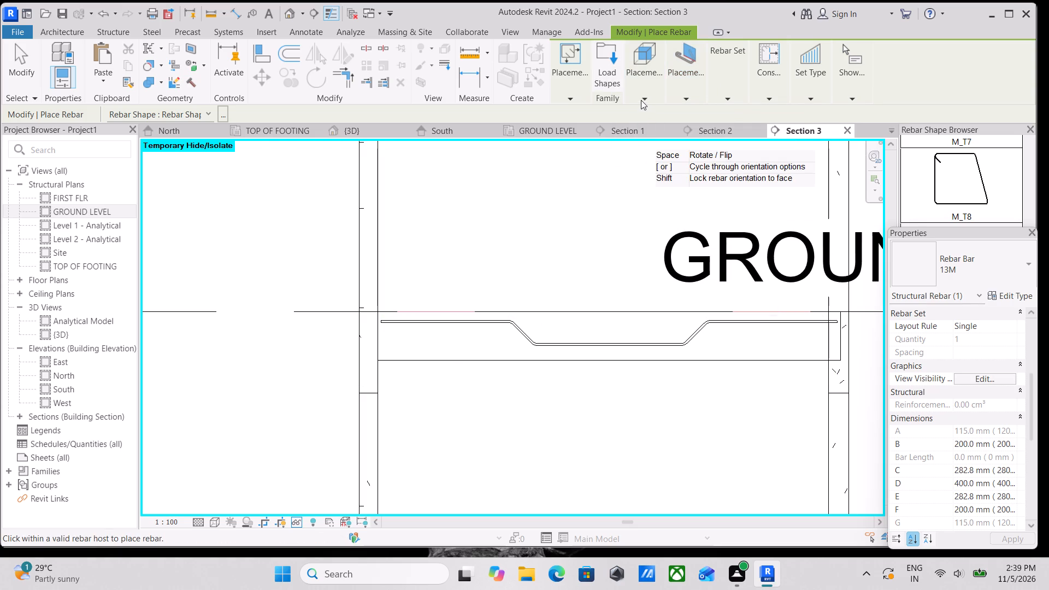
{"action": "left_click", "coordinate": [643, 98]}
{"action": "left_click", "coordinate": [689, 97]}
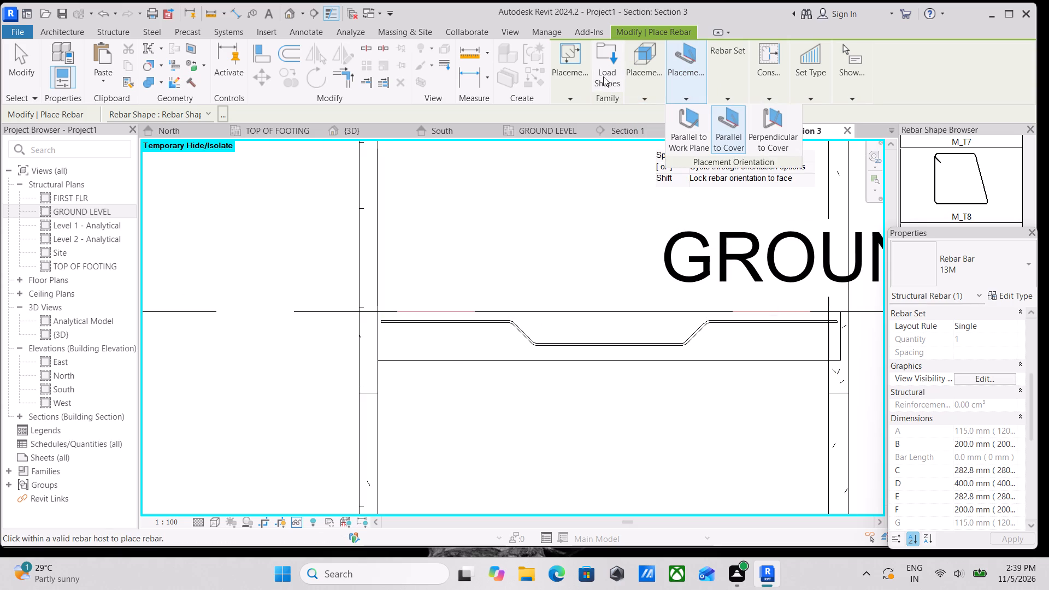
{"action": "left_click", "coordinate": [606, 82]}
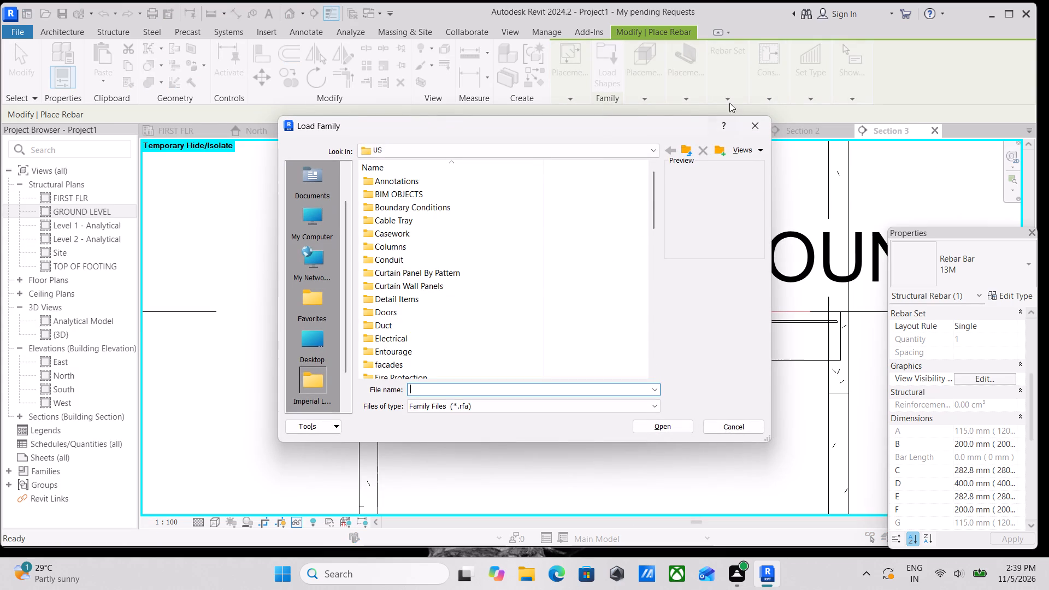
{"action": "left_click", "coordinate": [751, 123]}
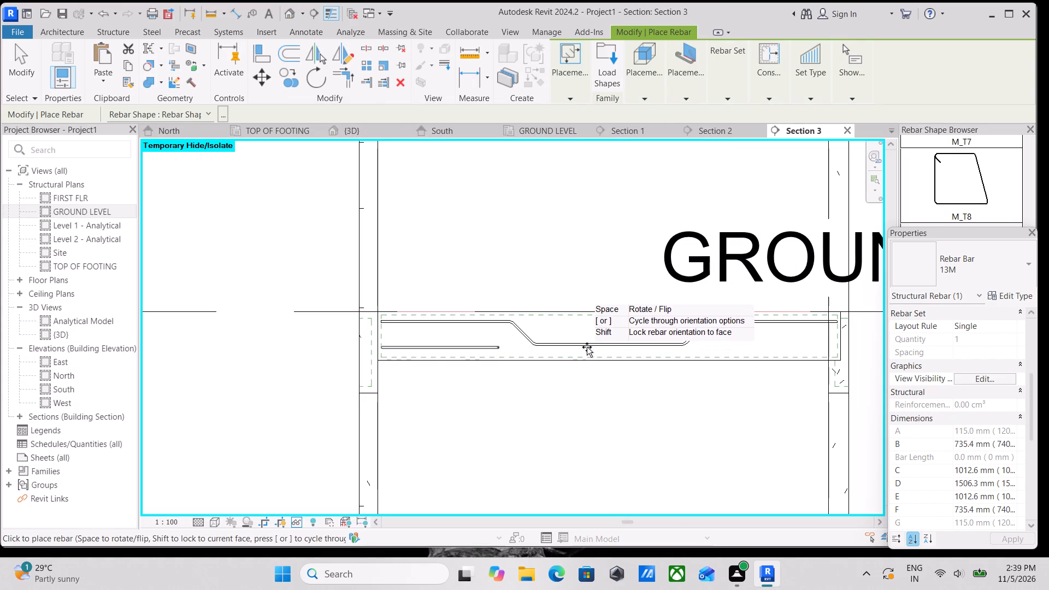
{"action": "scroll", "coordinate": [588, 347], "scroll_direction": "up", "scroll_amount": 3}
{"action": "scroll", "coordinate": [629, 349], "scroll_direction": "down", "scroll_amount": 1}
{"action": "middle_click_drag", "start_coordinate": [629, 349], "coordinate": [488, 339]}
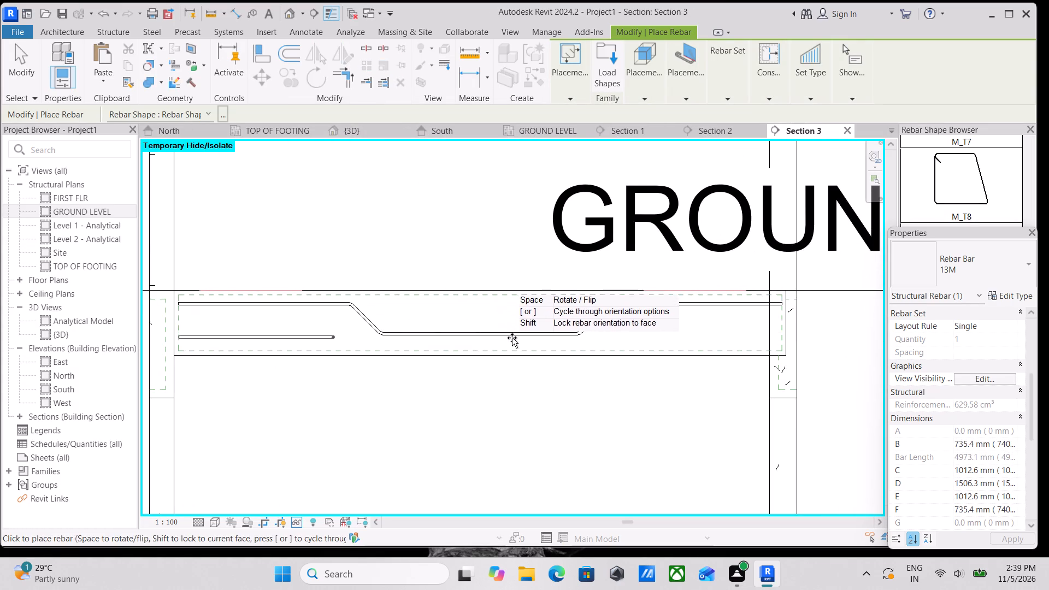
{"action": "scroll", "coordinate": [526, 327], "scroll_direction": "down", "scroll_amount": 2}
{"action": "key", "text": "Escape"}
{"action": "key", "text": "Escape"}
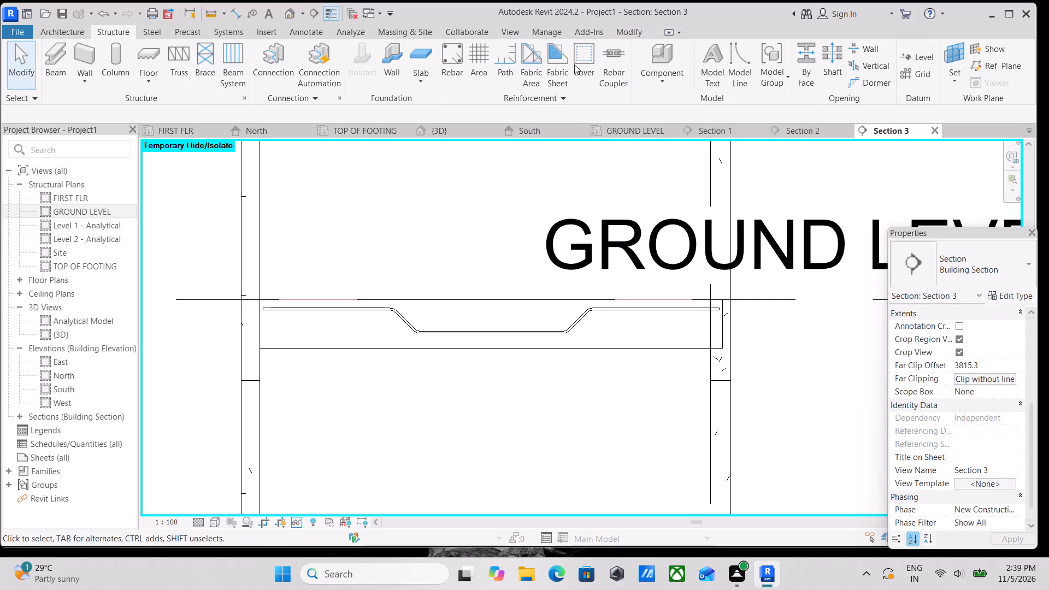
Place a straight 13M bar of shape M_00, parallel to the work plane, near the GROUND LEVEL slab's bottom face in Section 3.
{"action": "left_click", "coordinate": [455, 60]}
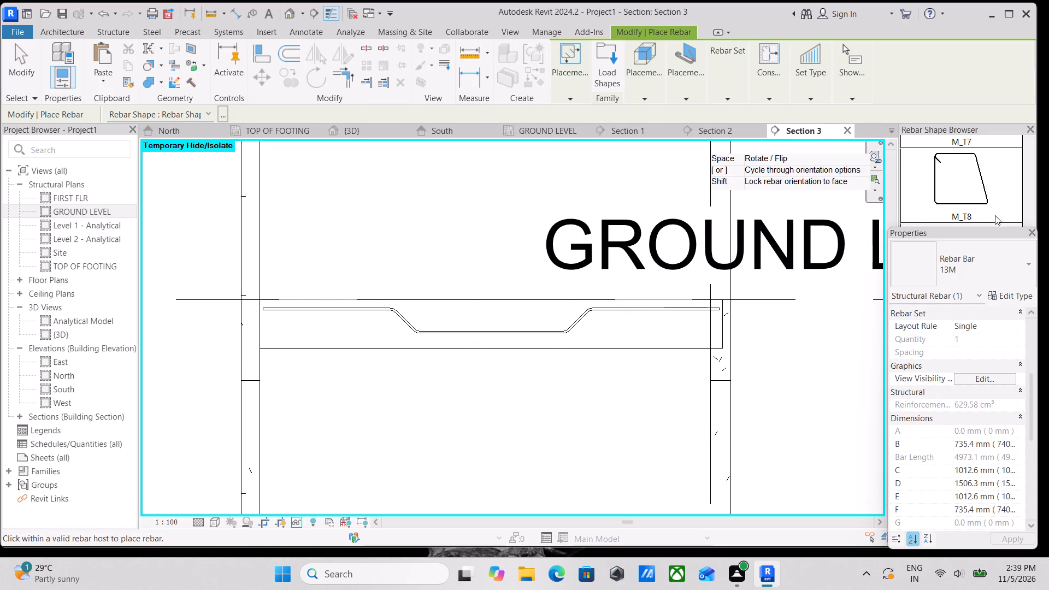
{"action": "scroll", "coordinate": [997, 216], "scroll_direction": "up", "scroll_amount": 20}
{"action": "scroll", "coordinate": [997, 216], "scroll_direction": "up", "scroll_amount": 10}
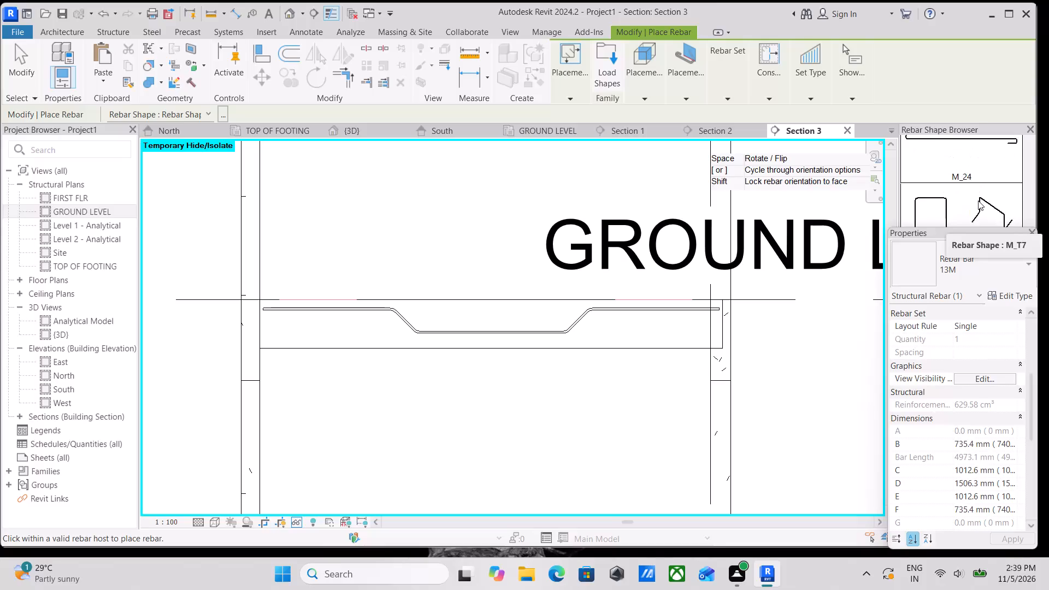
{"action": "scroll", "coordinate": [978, 200], "scroll_direction": "up", "scroll_amount": 20}
{"action": "scroll", "coordinate": [978, 200], "scroll_direction": "up", "scroll_amount": 11}
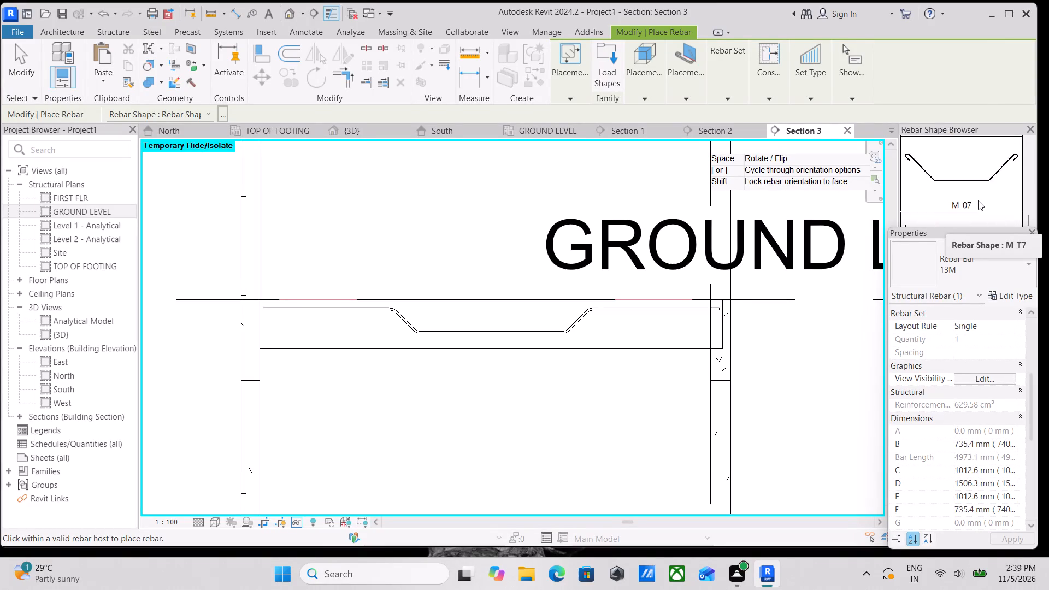
{"action": "scroll", "coordinate": [978, 200], "scroll_direction": "up", "scroll_amount": 13}
{"action": "left_click", "coordinate": [969, 158]}
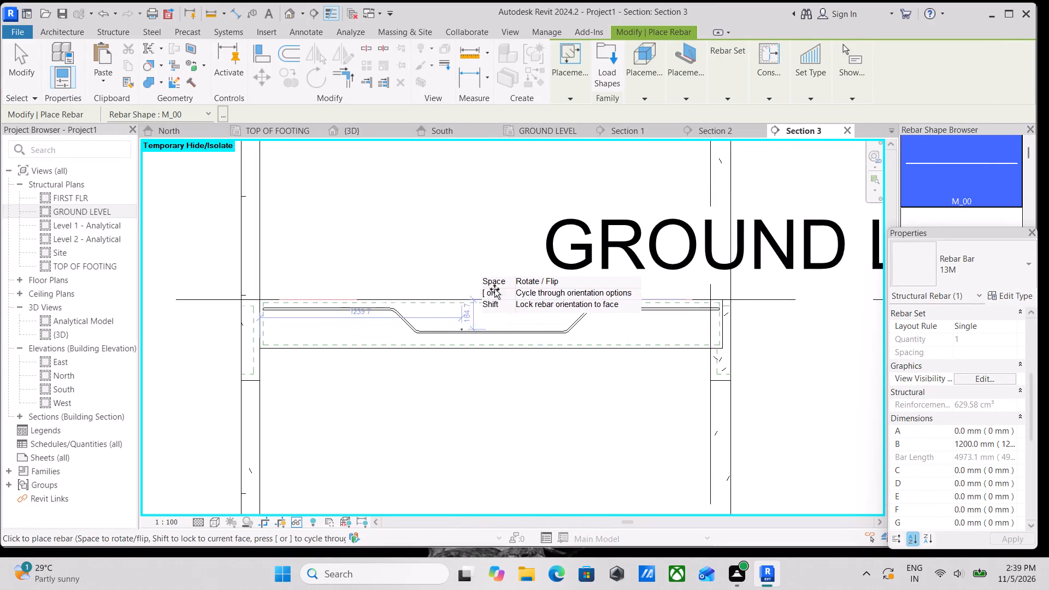
{"action": "left_click", "coordinate": [692, 98]}
{"action": "left_click", "coordinate": [765, 121]}
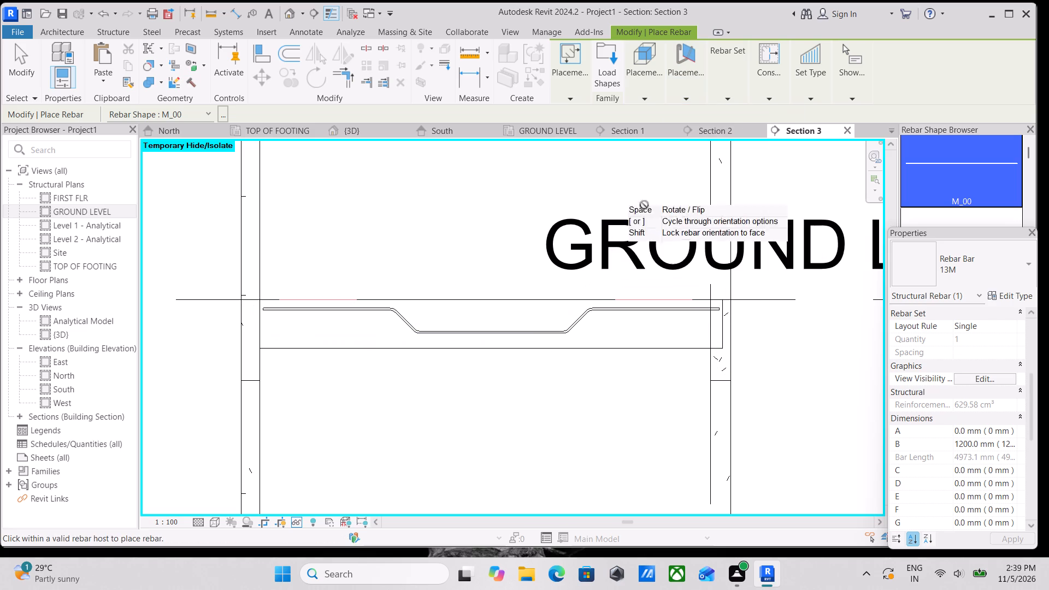
{"action": "left_click", "coordinate": [683, 106]}
{"action": "left_click", "coordinate": [684, 93]}
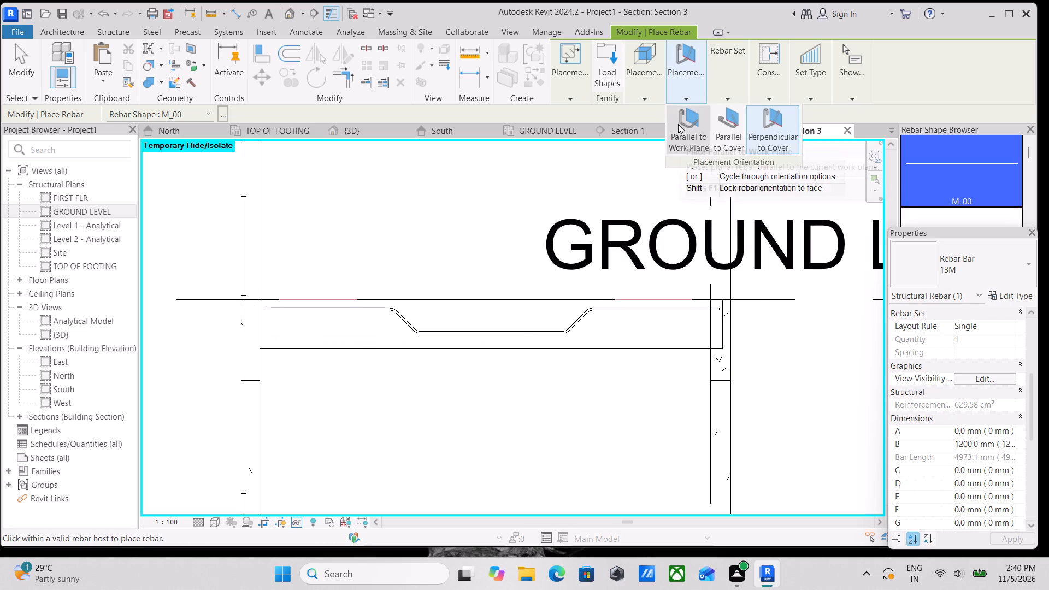
{"action": "left_click", "coordinate": [678, 124]}
{"action": "scroll", "coordinate": [500, 344], "scroll_direction": "up", "scroll_amount": 1}
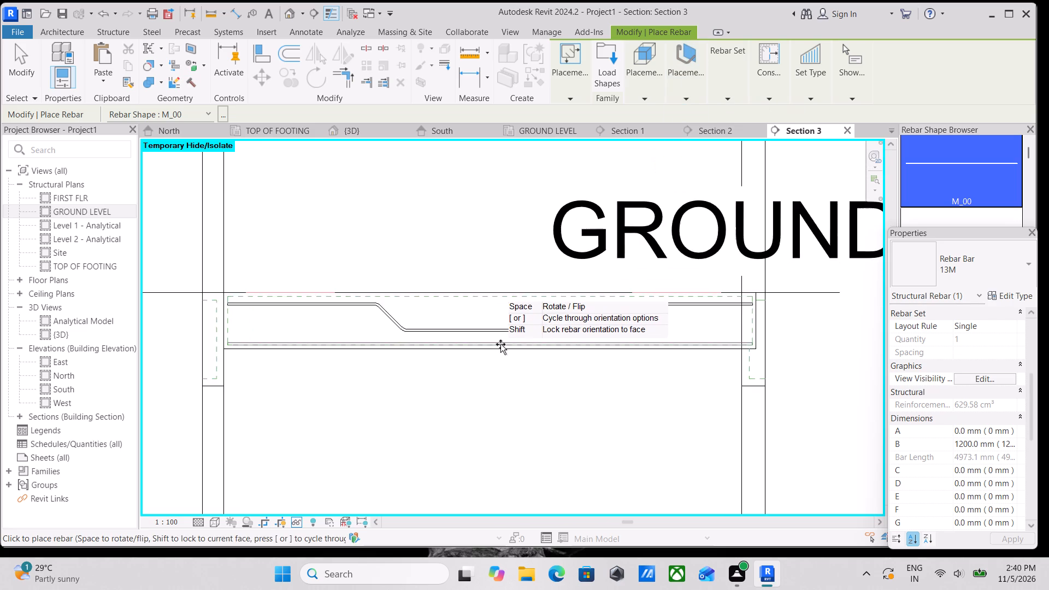
{"action": "scroll", "coordinate": [500, 344], "scroll_direction": "up", "scroll_amount": 1}
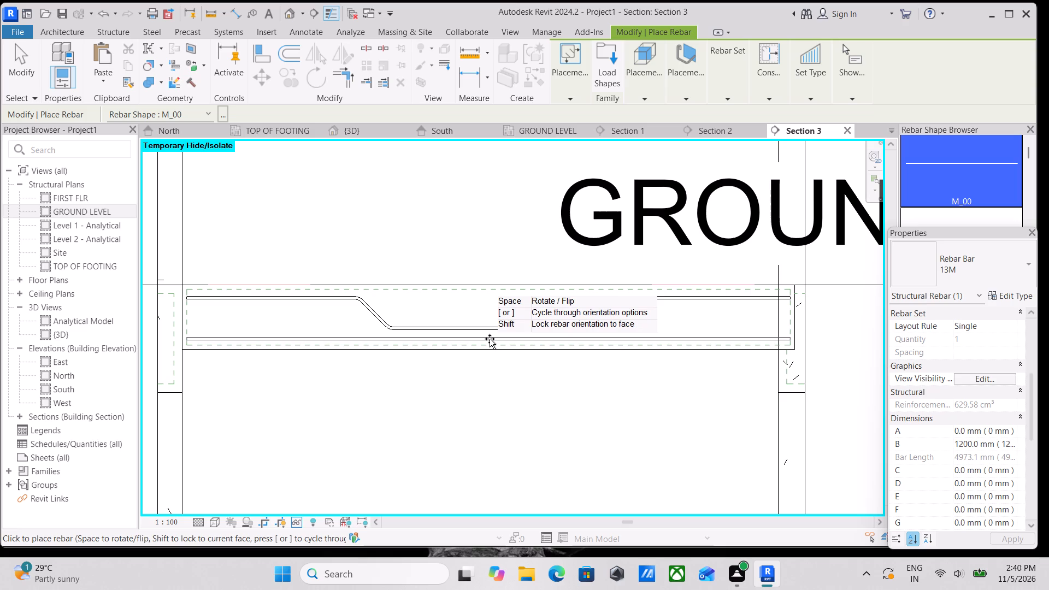
{"action": "left_click", "coordinate": [490, 339]}
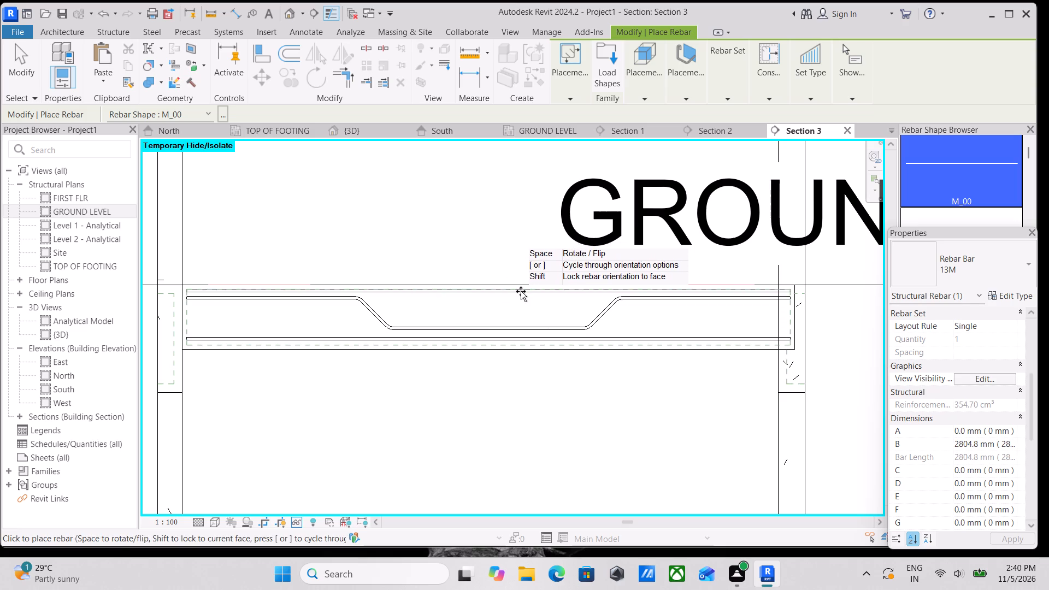
Place a matching straight M_00 bar along the slab's top cover, above the bent bar, and leave rebar placement.
{"action": "left_click", "coordinate": [519, 292]}
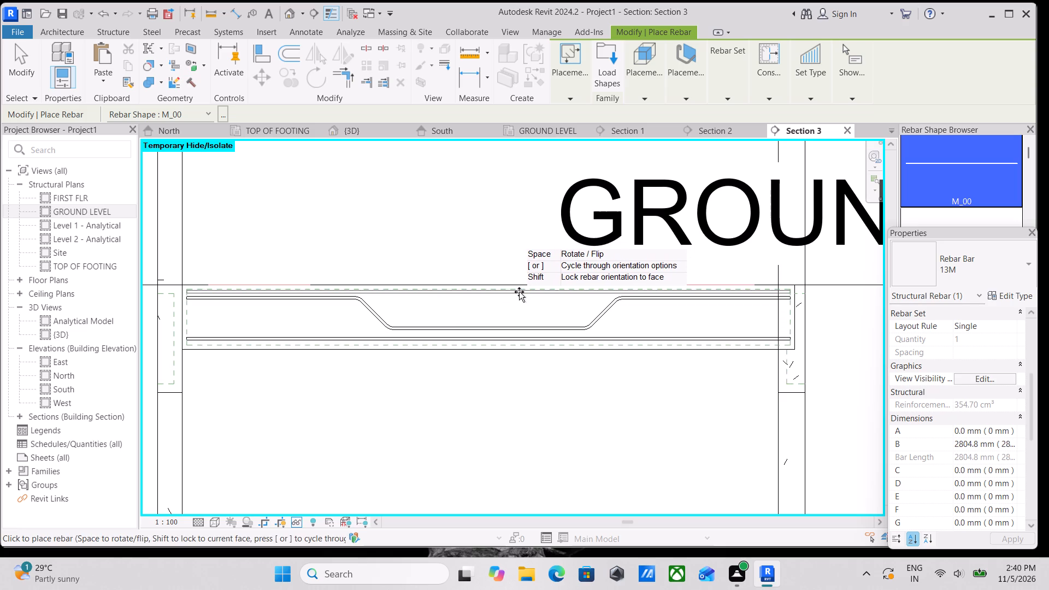
{"action": "key", "text": "Escape"}
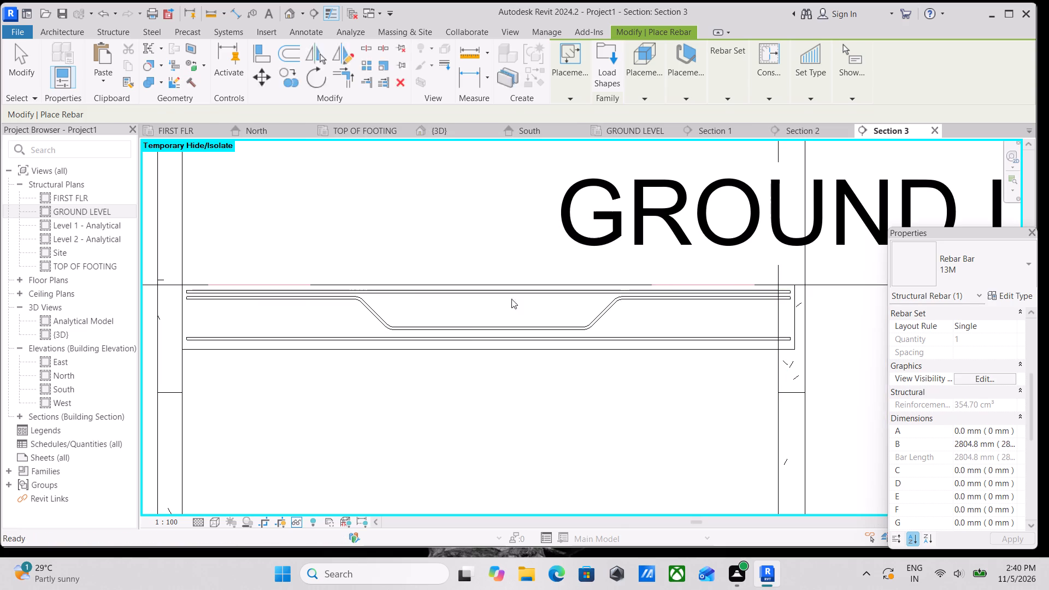
{"action": "key", "text": "Escape"}
Set the bottom straight bar's rebar set layout to Maximum Spacing with a spacing of 120 mm.
{"action": "left_click", "coordinate": [460, 337]}
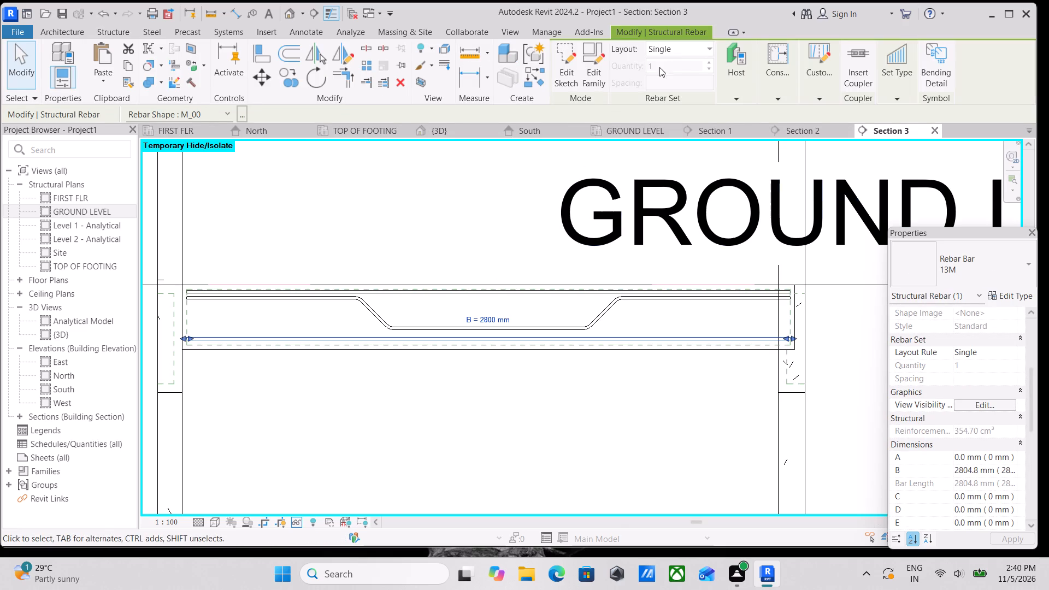
{"action": "left_click", "coordinate": [686, 51]}
{"action": "left_click", "coordinate": [686, 96]}
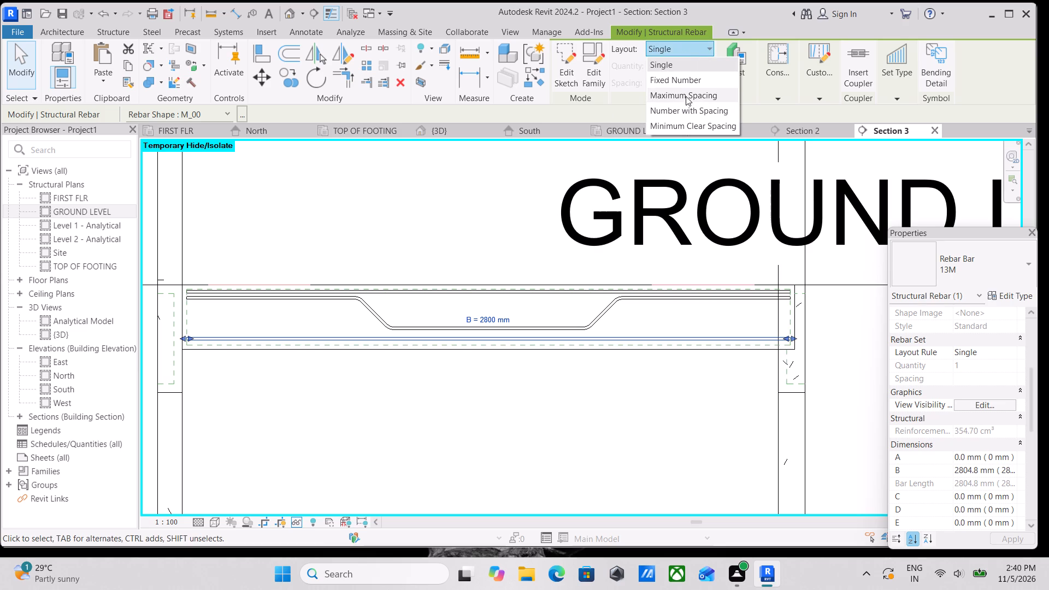
{"action": "left_click_drag", "start_coordinate": [714, 80], "coordinate": [618, 82]}
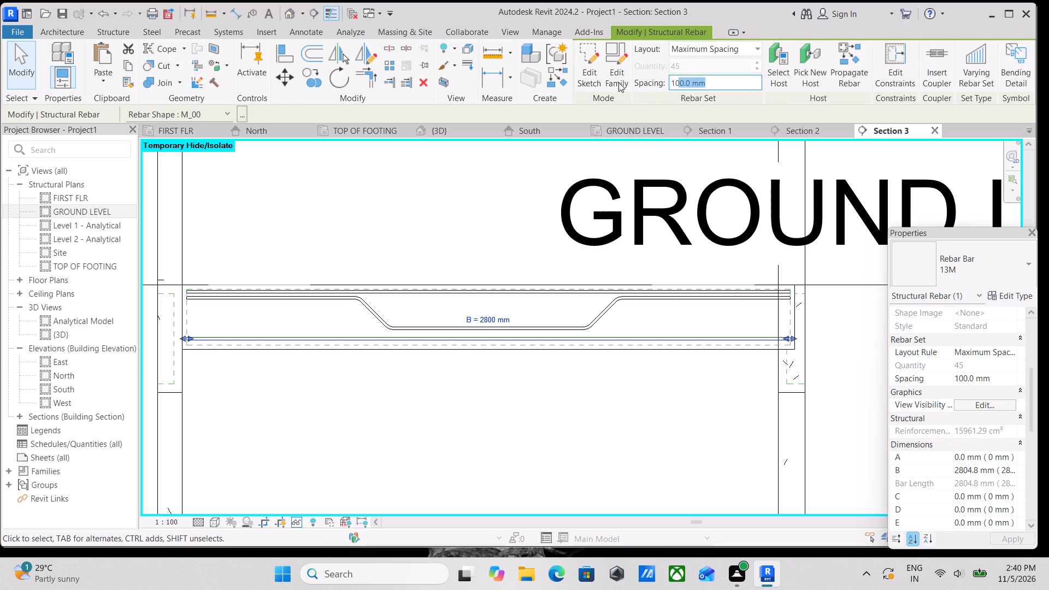
{"action": "left_click_drag", "start_coordinate": [618, 82], "coordinate": [606, 83]}
{"action": "type", "text": "120"}
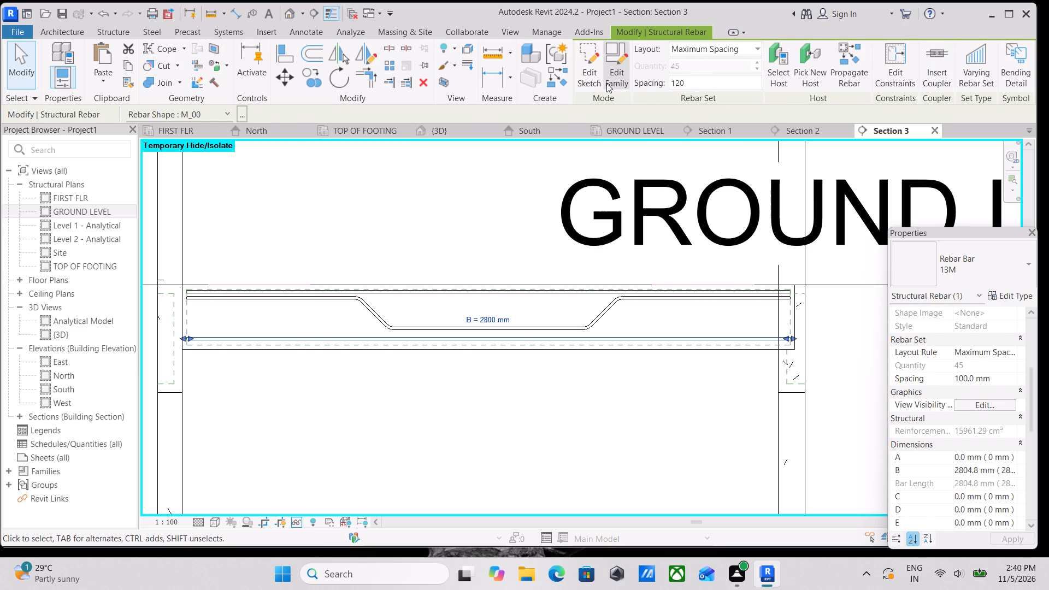
{"action": "type", "text": "mm"}
{"action": "key", "text": "Return"}
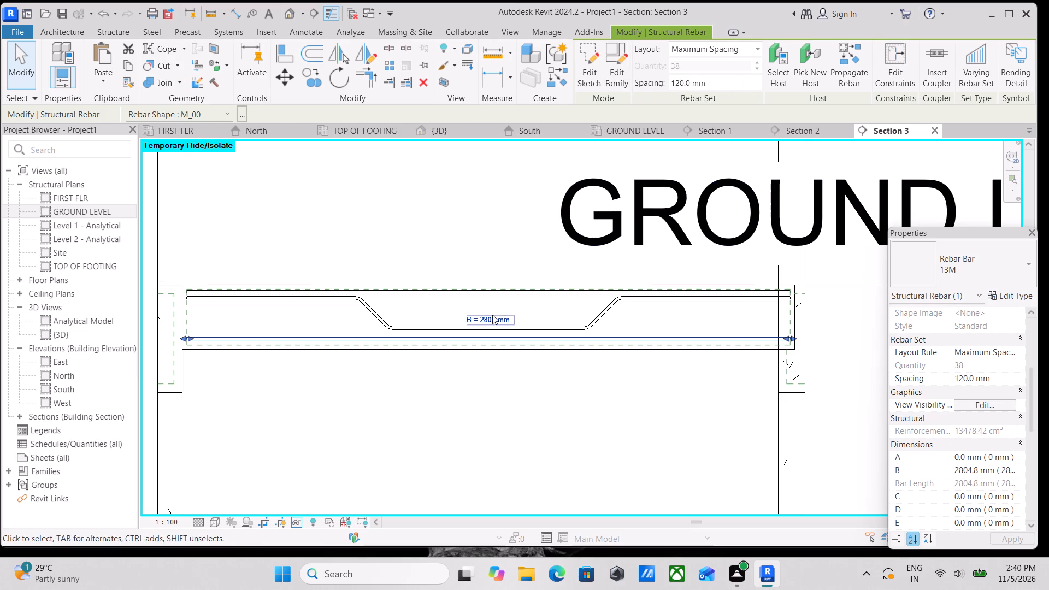
Set the top straight bar's rebar set layout to Maximum Spacing with a spacing of 120 mm.
{"action": "scroll", "coordinate": [514, 308], "scroll_direction": "up", "scroll_amount": 3}
{"action": "left_click", "coordinate": [485, 282]}
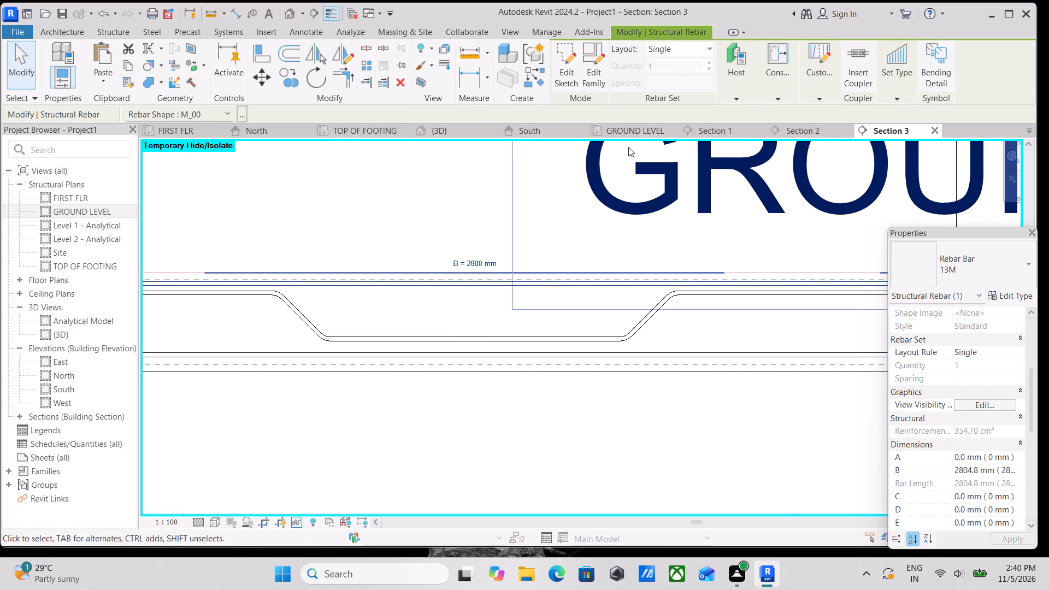
{"action": "left_click", "coordinate": [697, 42]}
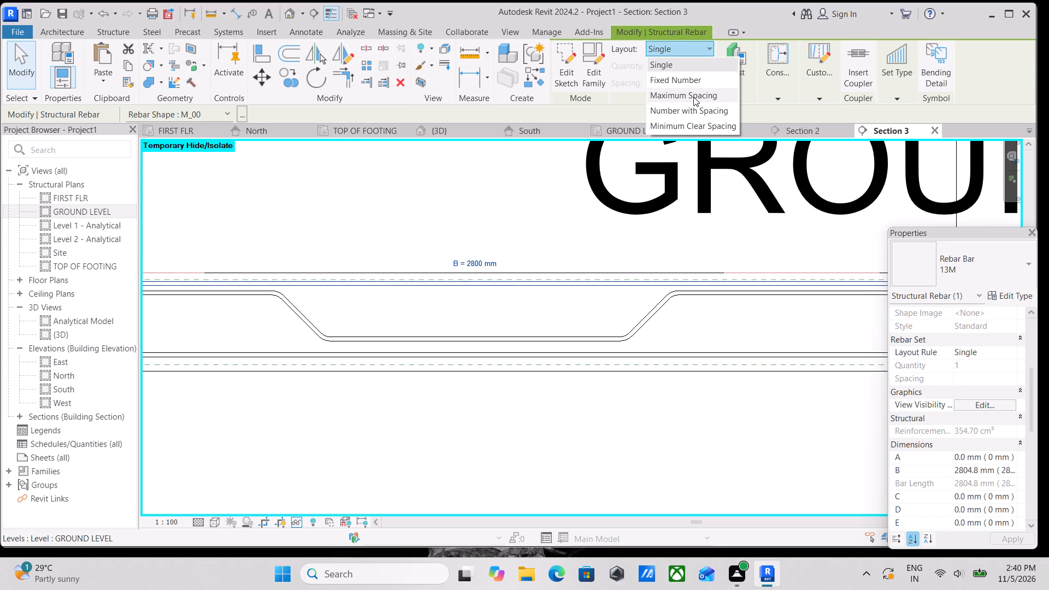
{"action": "left_click", "coordinate": [695, 95]}
{"action": "left_click_drag", "start_coordinate": [706, 80], "coordinate": [625, 93]}
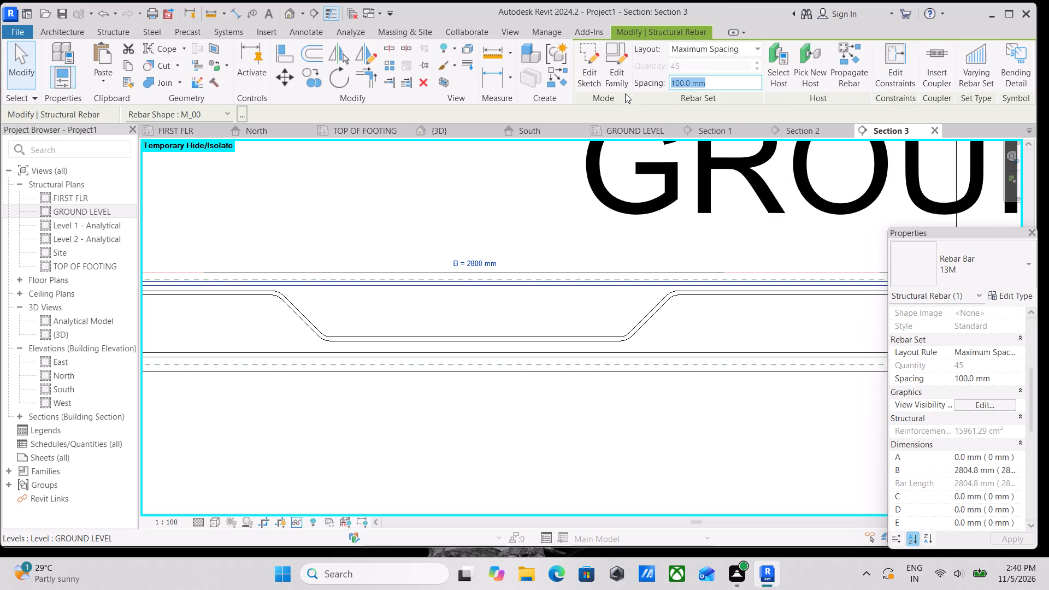
{"action": "left_click_drag", "start_coordinate": [625, 93], "coordinate": [620, 93]}
{"action": "type", "text": "12"}
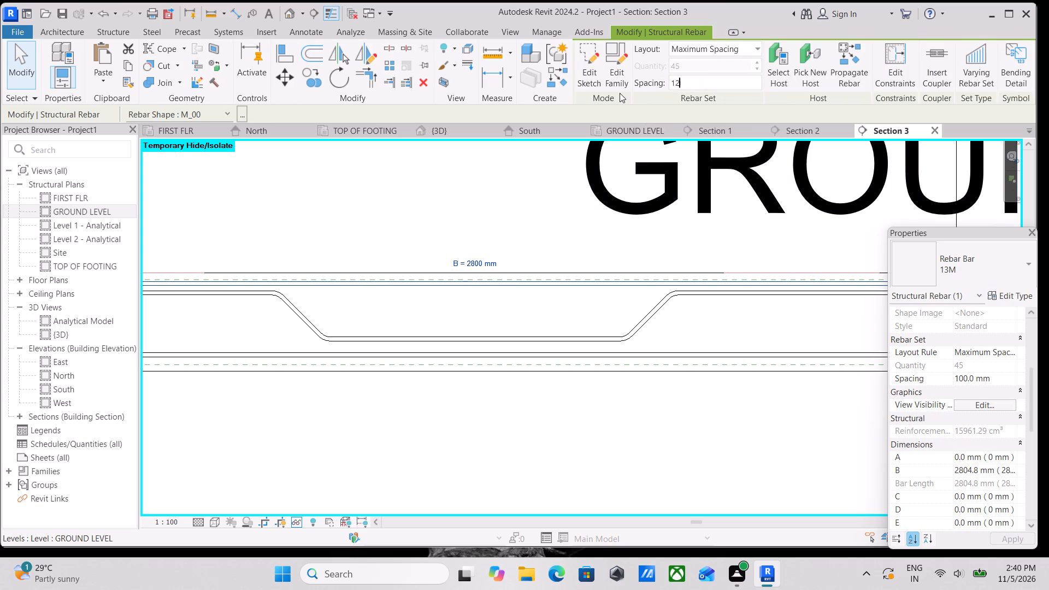
{"action": "type", "text": "0mm"}
{"action": "key", "text": "Return"}
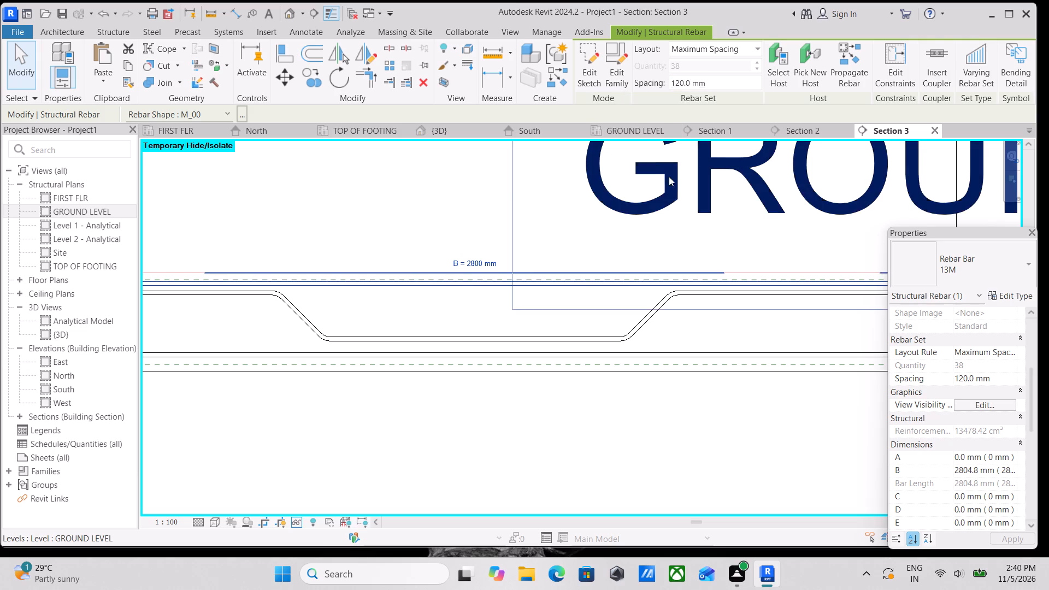
{"action": "key", "text": "Escape"}
Set the top straight rebar set's view visibility to unobscured in the {3D} view.
{"action": "scroll", "coordinate": [692, 275], "scroll_direction": "down", "scroll_amount": 3}
{"action": "middle_click_drag", "start_coordinate": [676, 300], "coordinate": [647, 310]}
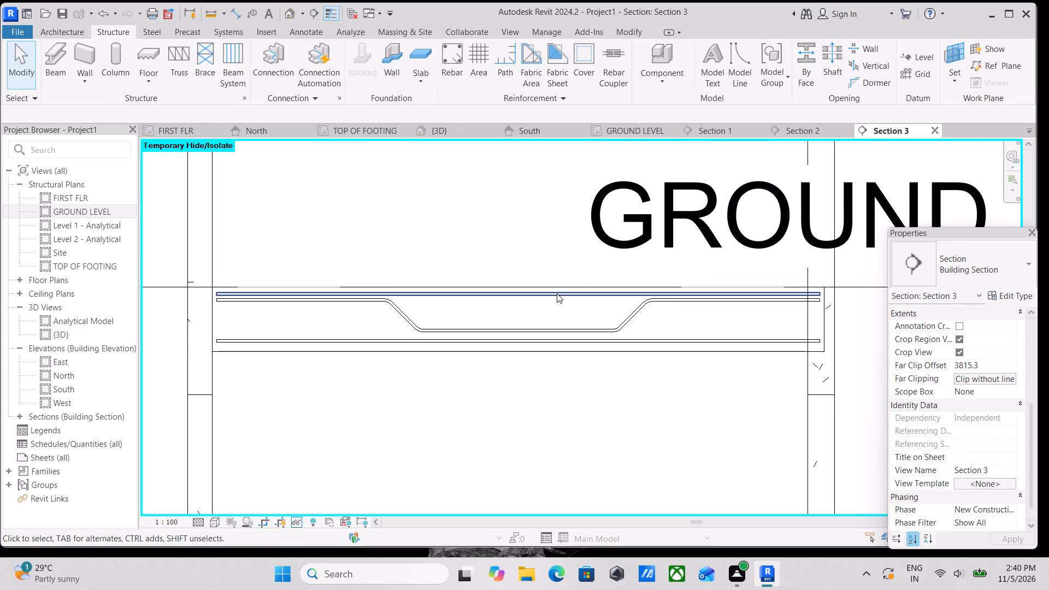
{"action": "left_click", "coordinate": [557, 293]}
{"action": "left_click", "coordinate": [992, 405]}
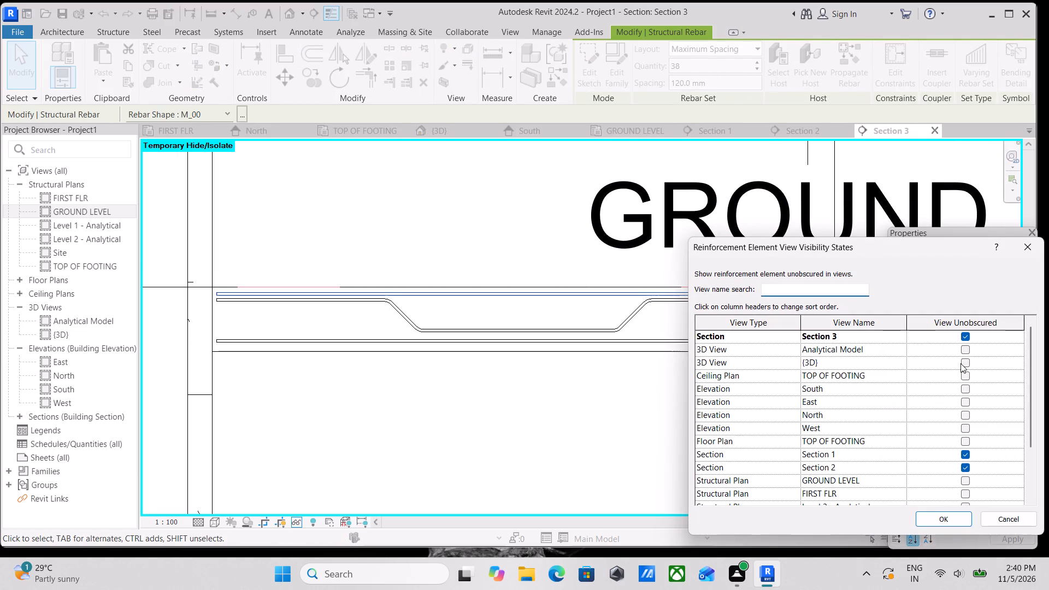
{"action": "left_click", "coordinate": [963, 363]}
{"action": "left_click", "coordinate": [942, 520]}
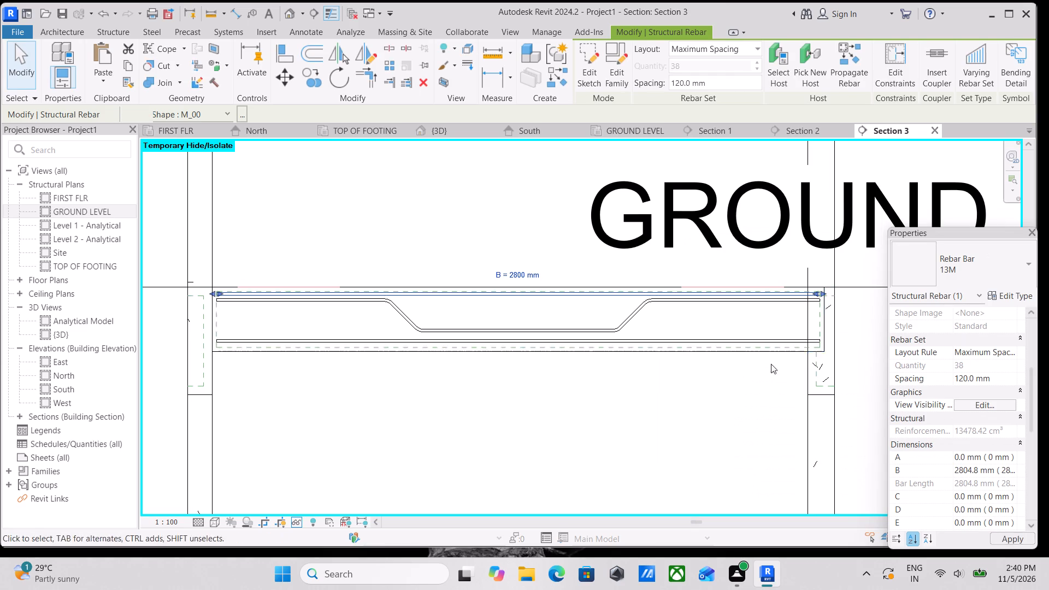
Set the bottom straight rebar set's view visibility to unobscured in the {3D} view.
{"action": "left_click", "coordinate": [722, 338]}
{"action": "scroll", "coordinate": [1007, 365], "scroll_direction": "down", "scroll_amount": 2}
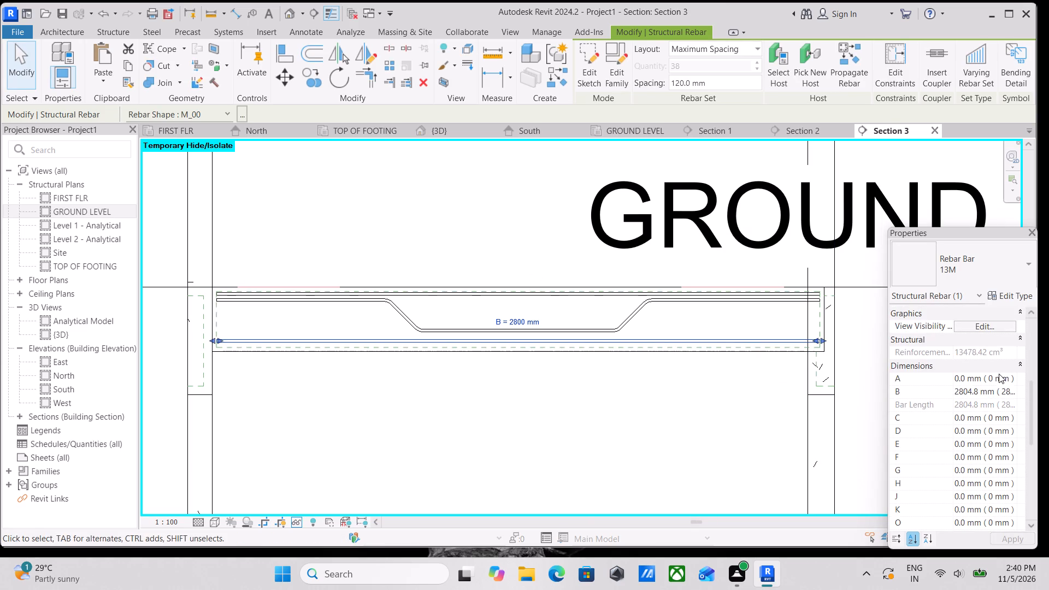
{"action": "scroll", "coordinate": [997, 374], "scroll_direction": "up", "scroll_amount": 1}
{"action": "left_click", "coordinate": [980, 364]}
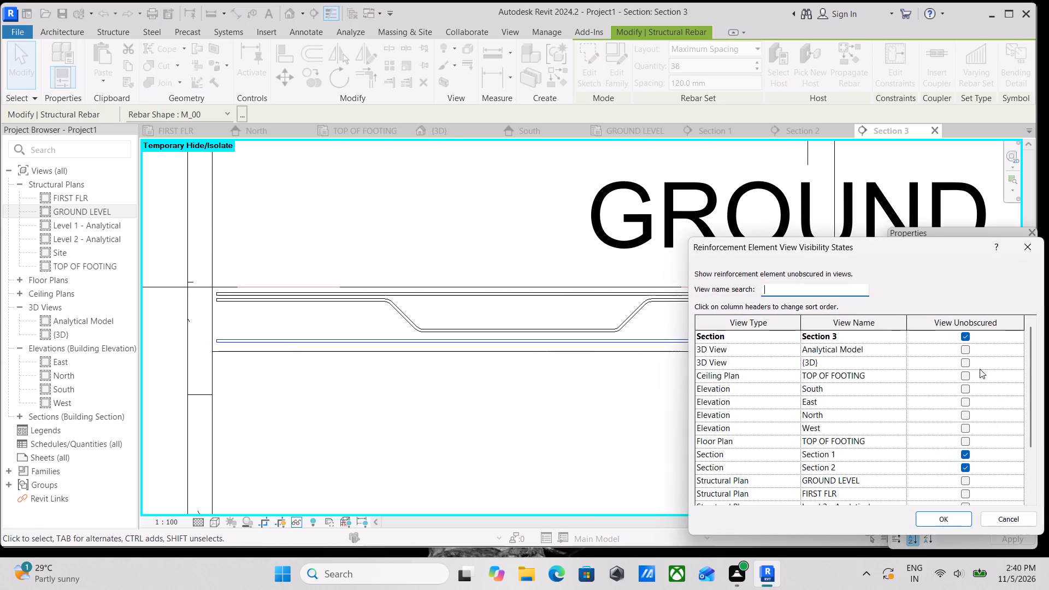
{"action": "left_click", "coordinate": [964, 361]}
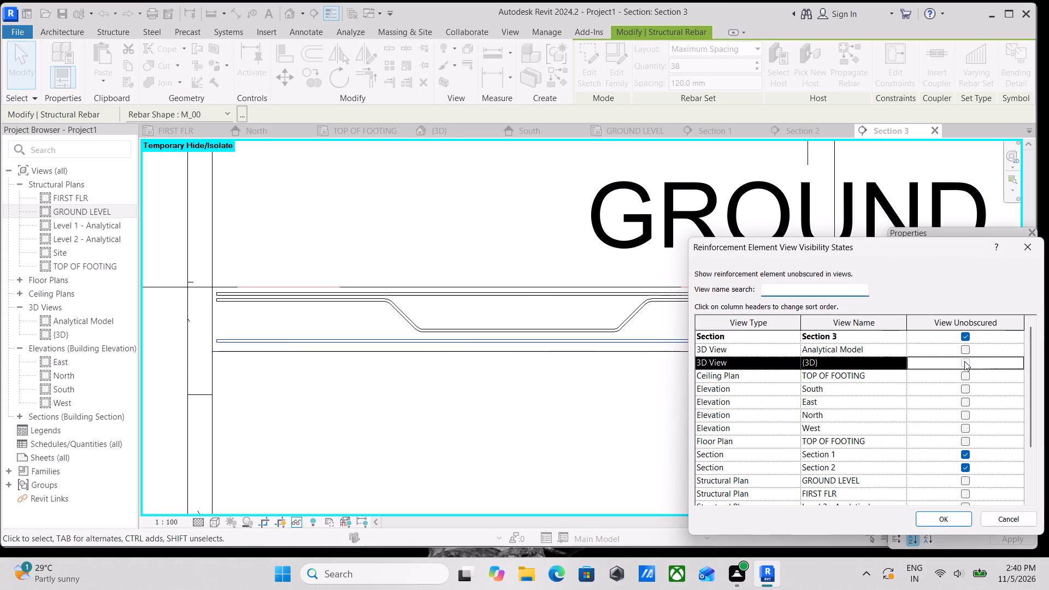
{"action": "left_click", "coordinate": [944, 515]}
Examine the bent bar's segments and its position between the top and bottom straight bars in Section 3.
{"action": "scroll", "coordinate": [705, 297], "scroll_direction": "down", "scroll_amount": 1}
{"action": "middle_click_drag", "start_coordinate": [708, 308], "coordinate": [731, 372]}
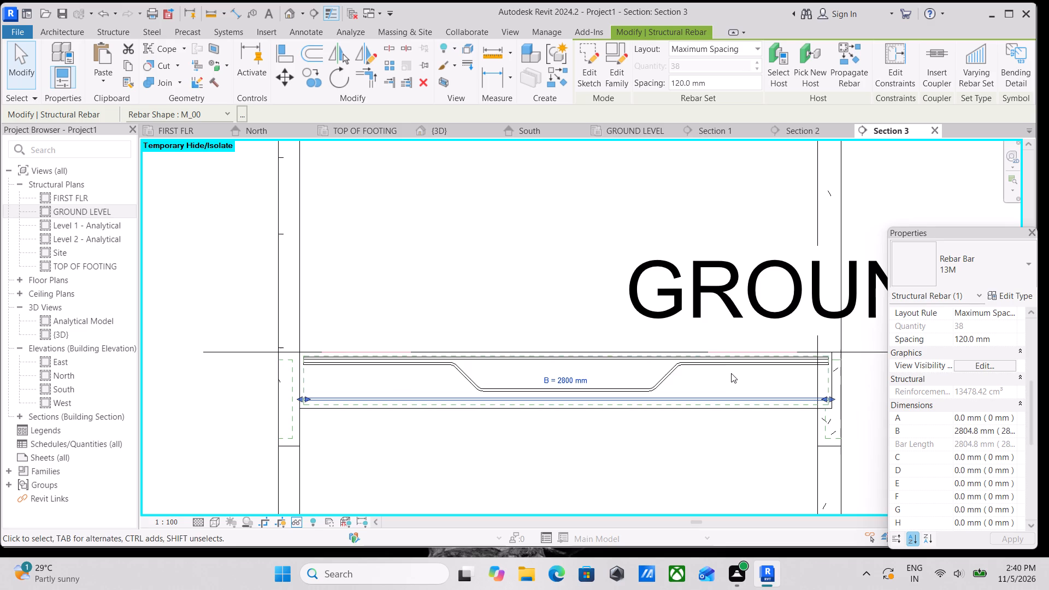
{"action": "scroll", "coordinate": [395, 382], "scroll_direction": "up", "scroll_amount": 3}
{"action": "key", "text": "Escape"}
{"action": "middle_click_drag", "start_coordinate": [298, 353], "coordinate": [343, 348]}
{"action": "middle_click", "coordinate": [379, 345]}
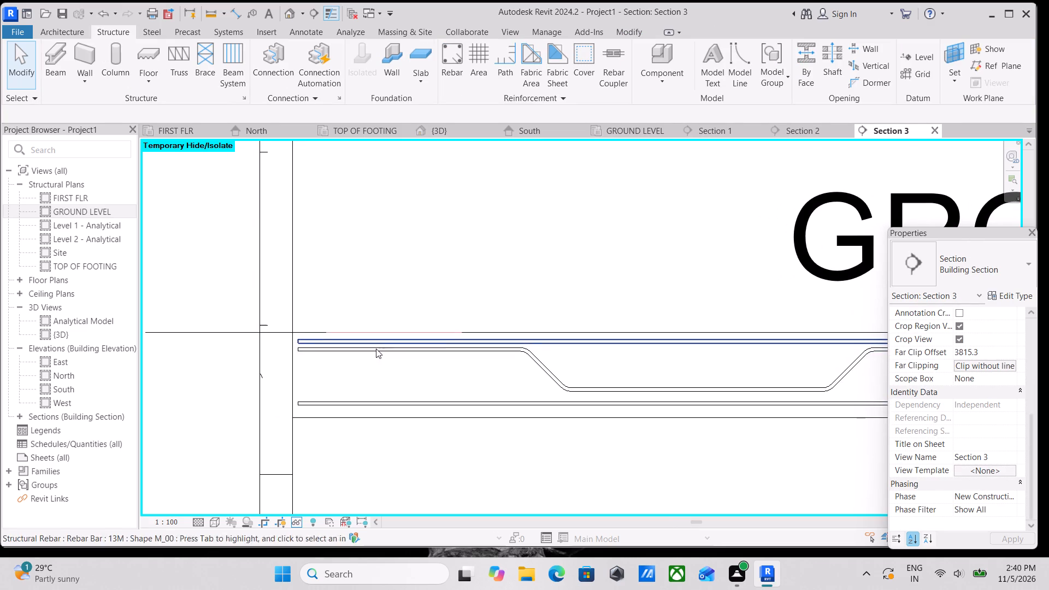
{"action": "left_click", "coordinate": [395, 353]}
{"action": "scroll", "coordinate": [395, 353], "scroll_direction": "down", "scroll_amount": 1}
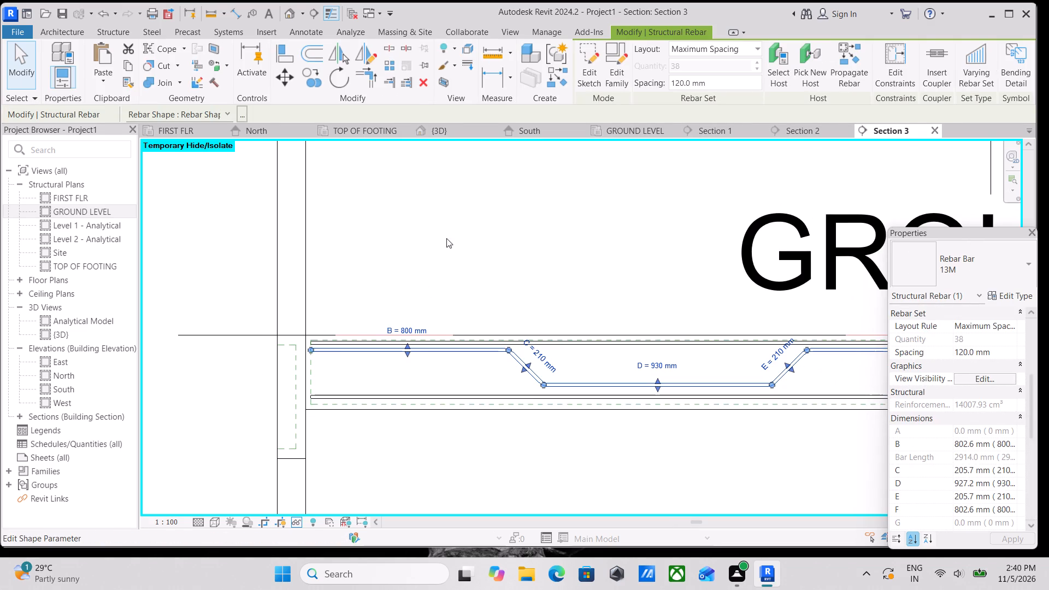
{"action": "key", "text": "Escape"}
Inspect the GROUND LEVEL slab's bent and straight rebar sets from several angles in the {3D} view.
{"action": "left_click", "coordinate": [449, 127]}
{"action": "scroll", "coordinate": [499, 398], "scroll_direction": "down", "scroll_amount": 1}
{"action": "middle_click_drag", "start_coordinate": [500, 397], "coordinate": [512, 338]}
{"action": "middle_click_drag", "start_coordinate": [535, 436], "coordinate": [611, 519], "text": "shift"}
{"action": "middle_click_drag", "start_coordinate": [537, 423], "coordinate": [714, 361], "text": "shift"}
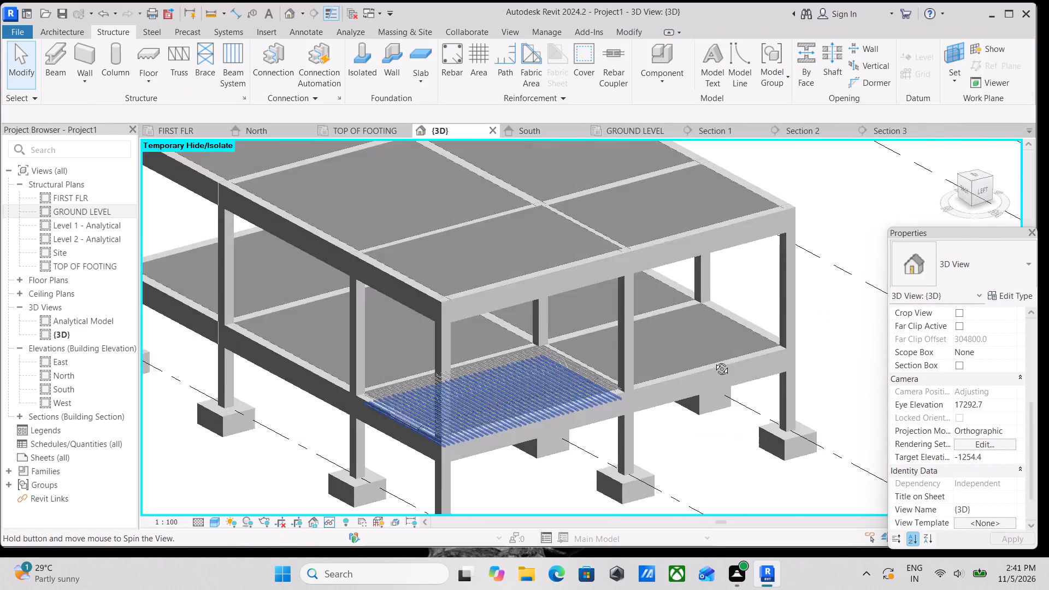
{"action": "middle_click_drag", "start_coordinate": [714, 361], "coordinate": [775, 428], "text": "shift"}
{"action": "middle_click_drag", "start_coordinate": [677, 435], "coordinate": [559, 401]}
{"action": "scroll", "coordinate": [487, 385], "scroll_direction": "up", "scroll_amount": 1}
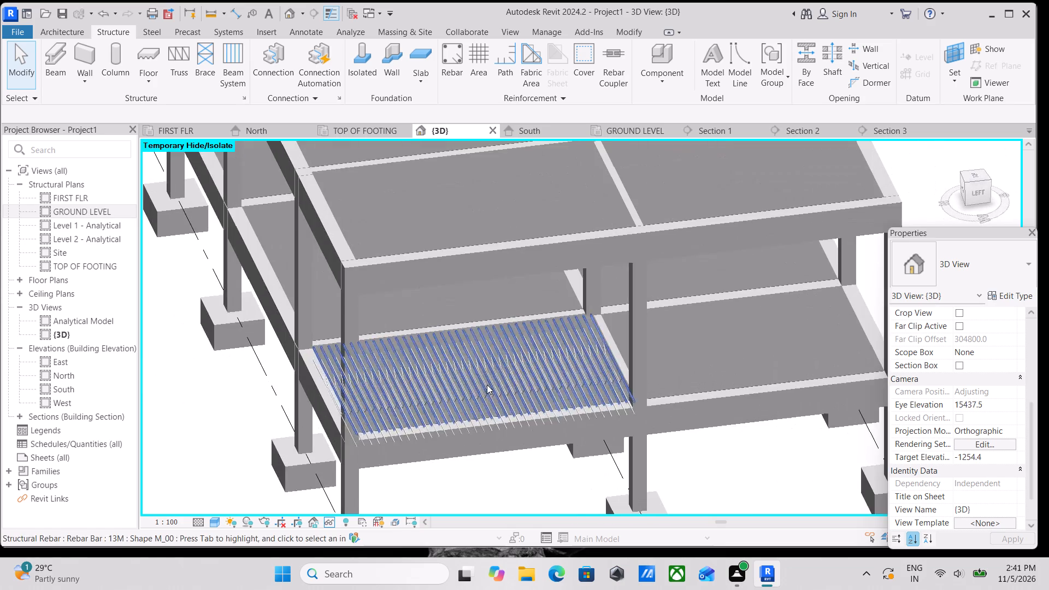
{"action": "scroll", "coordinate": [487, 385], "scroll_direction": "up", "scroll_amount": 2}
{"action": "middle_click_drag", "start_coordinate": [487, 389], "coordinate": [313, 368], "text": "shift"}
{"action": "middle_click_drag", "start_coordinate": [511, 383], "coordinate": [510, 305]}
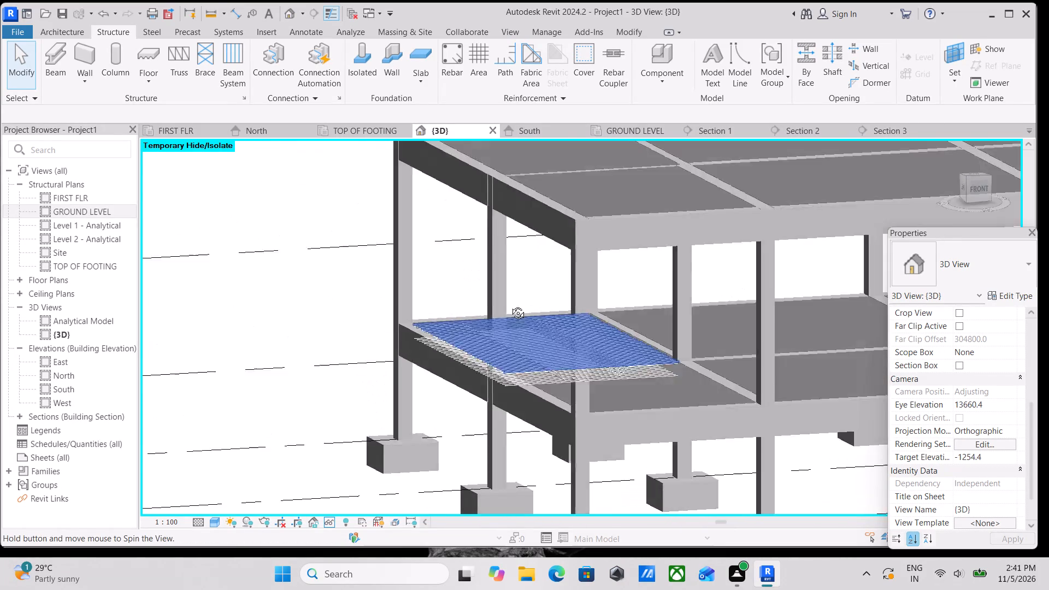
{"action": "middle_click_drag", "start_coordinate": [510, 305], "coordinate": [515, 297]}
{"action": "middle_click_drag", "start_coordinate": [569, 371], "coordinate": [532, 324]}
{"action": "middle_click_drag", "start_coordinate": [532, 324], "coordinate": [514, 334], "text": "shift"}
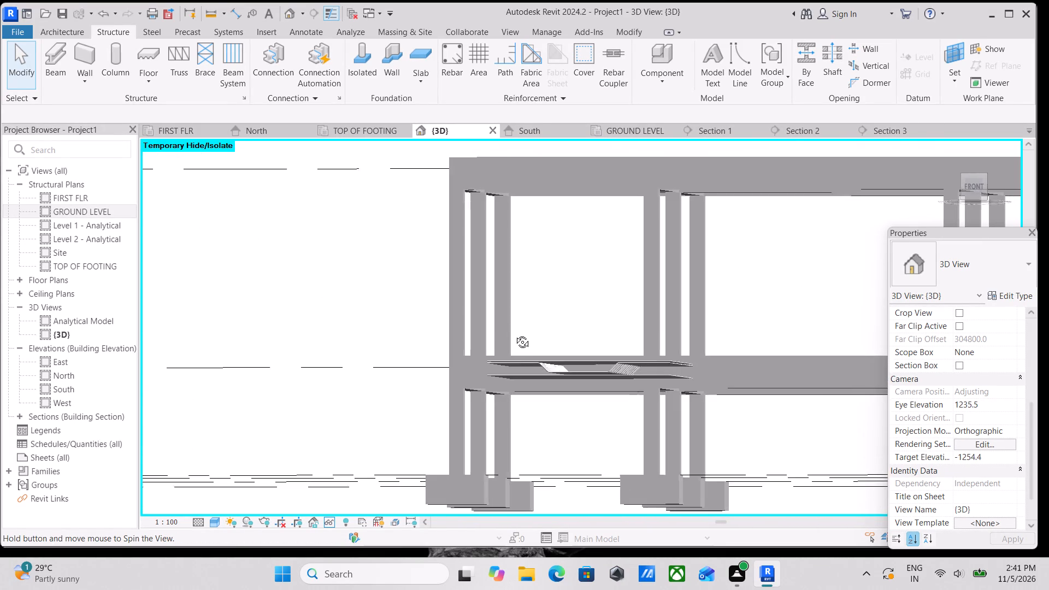
In Section 3, nudge the GROUND LEVEL slab's top straight rebar set down to just above the bent bars' lower segment.
{"action": "middle_click_drag", "start_coordinate": [514, 334], "coordinate": [522, 343], "text": "shift"}
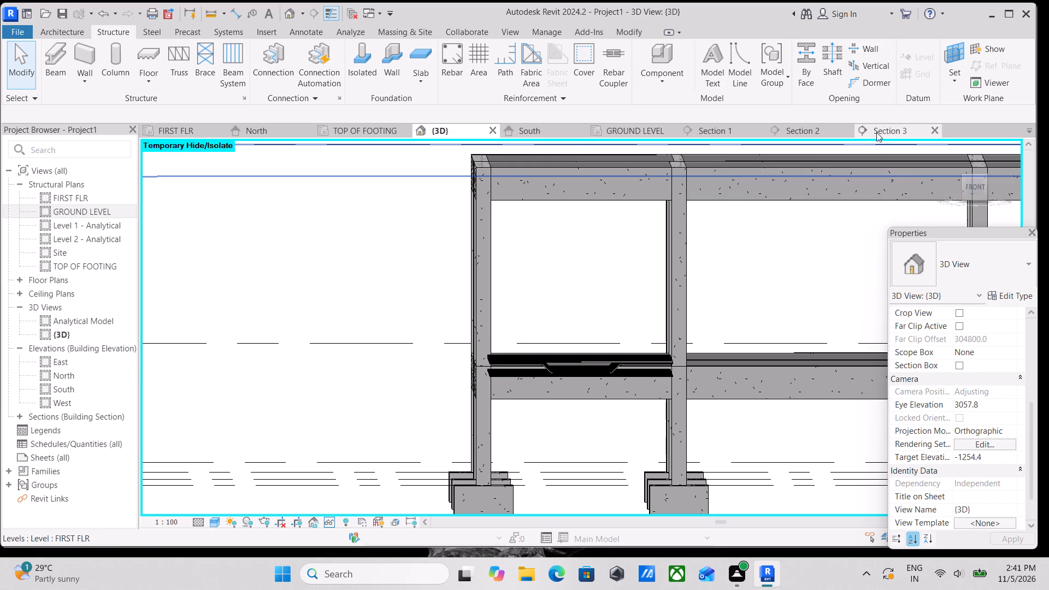
{"action": "left_click", "coordinate": [875, 125]}
{"action": "left_click", "coordinate": [544, 344]}
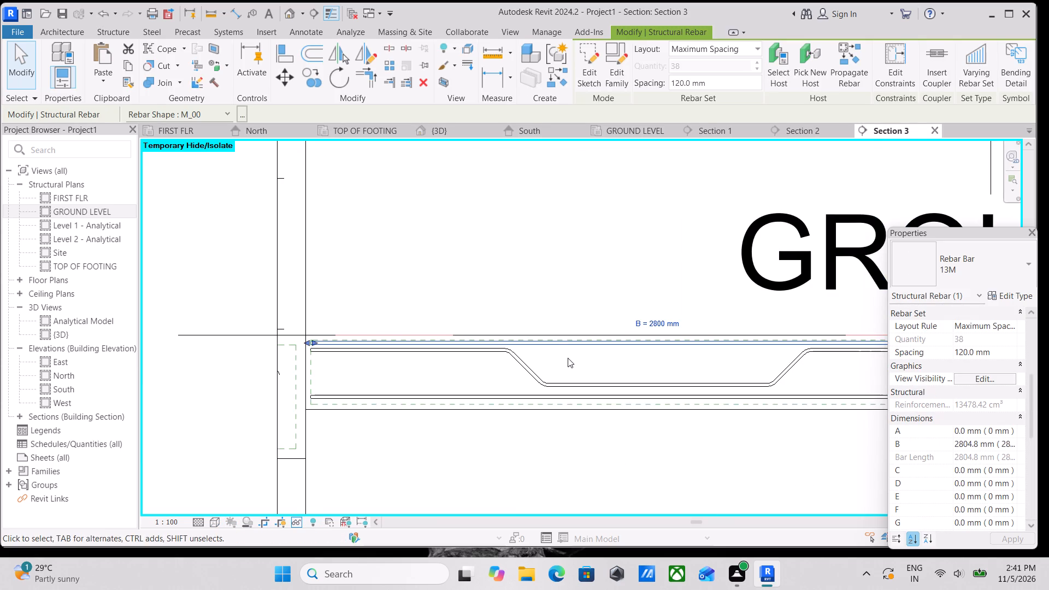
{"action": "key", "text": "Down"}
{"action": "key", "text": "Down"}
{"action": "key", "text": "Down"}
{"action": "key", "text": "Down"}
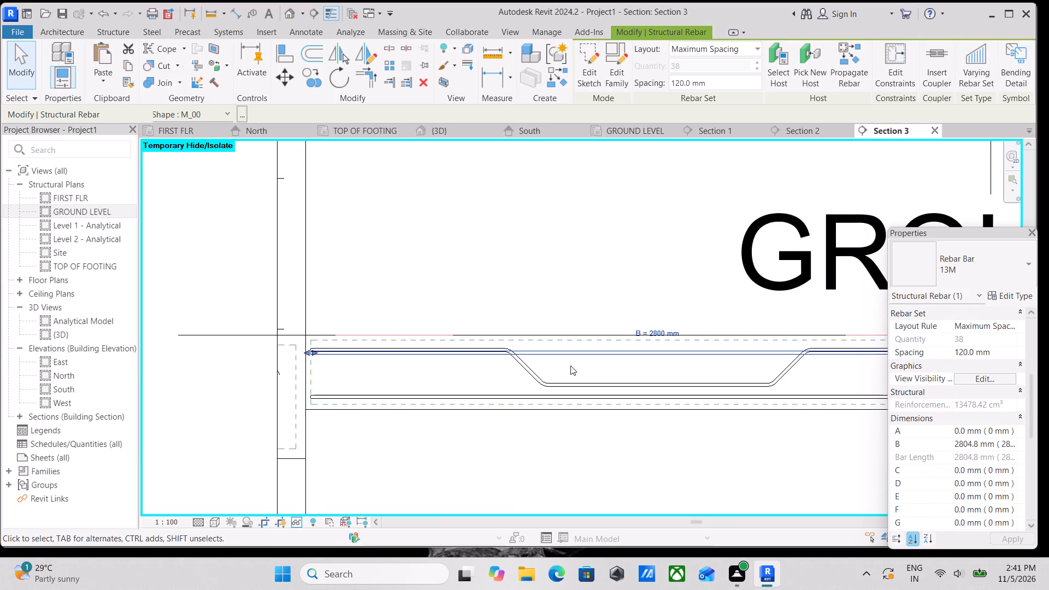
{"action": "key", "text": "Down"}
{"action": "key", "text": "Down"}
{"action": "key", "text": "Down"}
{"action": "key", "text": "Down"}
{"action": "key", "text": "Down"}
{"action": "key", "text": "Down"}
{"action": "key", "text": "Down"}
{"action": "key", "text": "Down"}
{"action": "key", "text": "Down"}
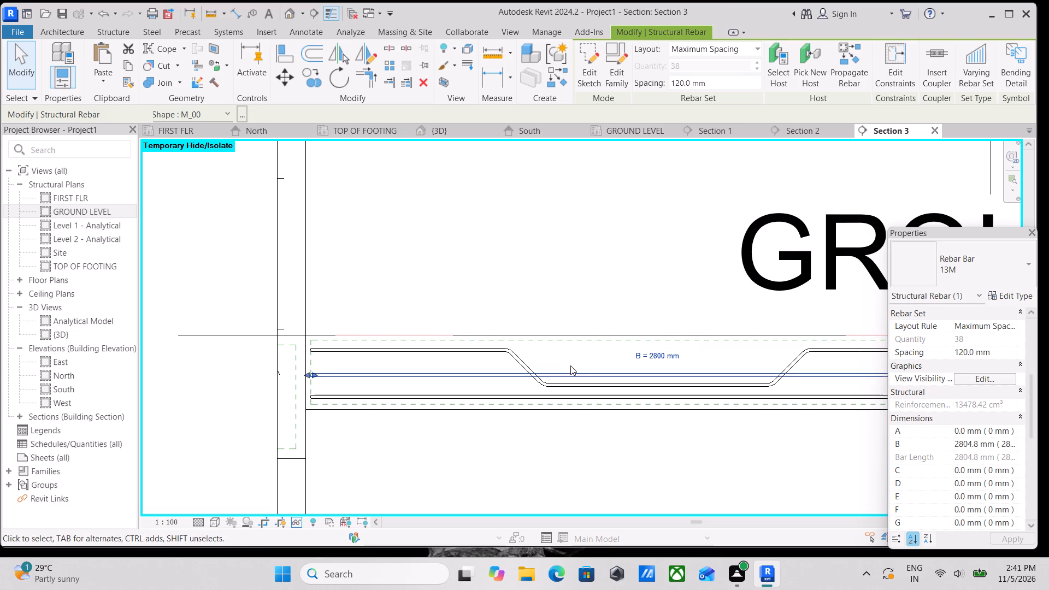
{"action": "key", "text": "Down"}
{"action": "key", "text": "Up"}
{"action": "key", "text": "Up"}
{"action": "key", "text": "Up"}
{"action": "key", "text": "Down"}
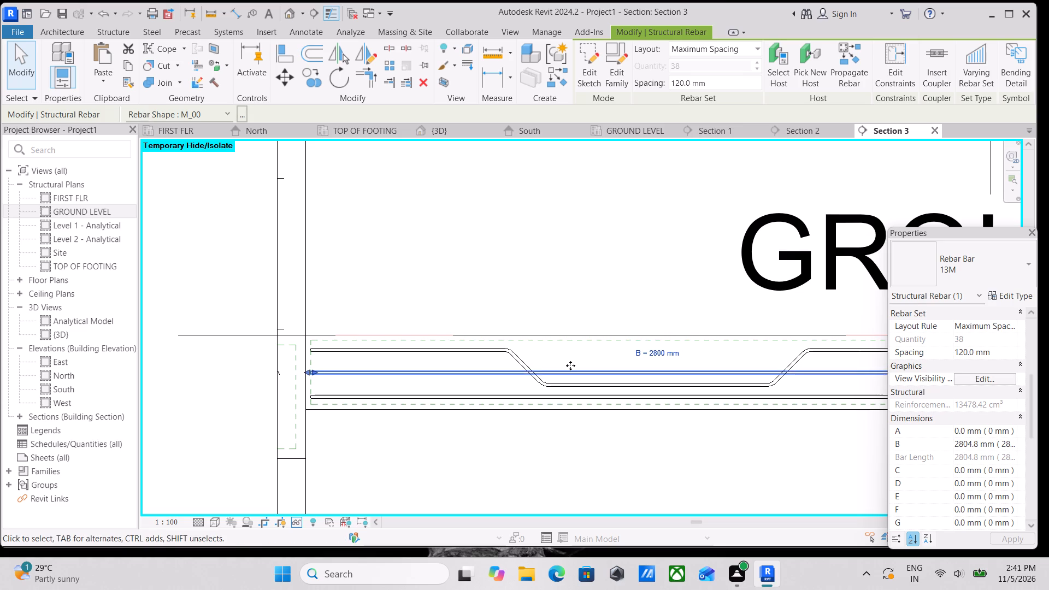
{"action": "key", "text": "Down"}
{"action": "scroll", "coordinate": [571, 365], "scroll_direction": "down", "scroll_amount": 1}
{"action": "key", "text": "Escape"}
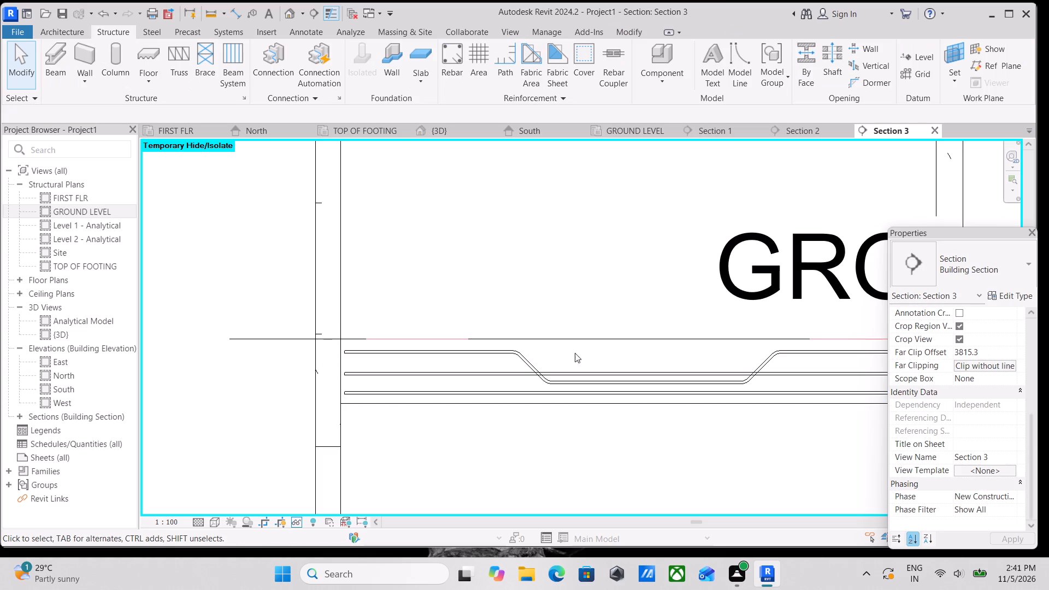
{"action": "scroll", "coordinate": [526, 364], "scroll_direction": "down", "scroll_amount": 2}
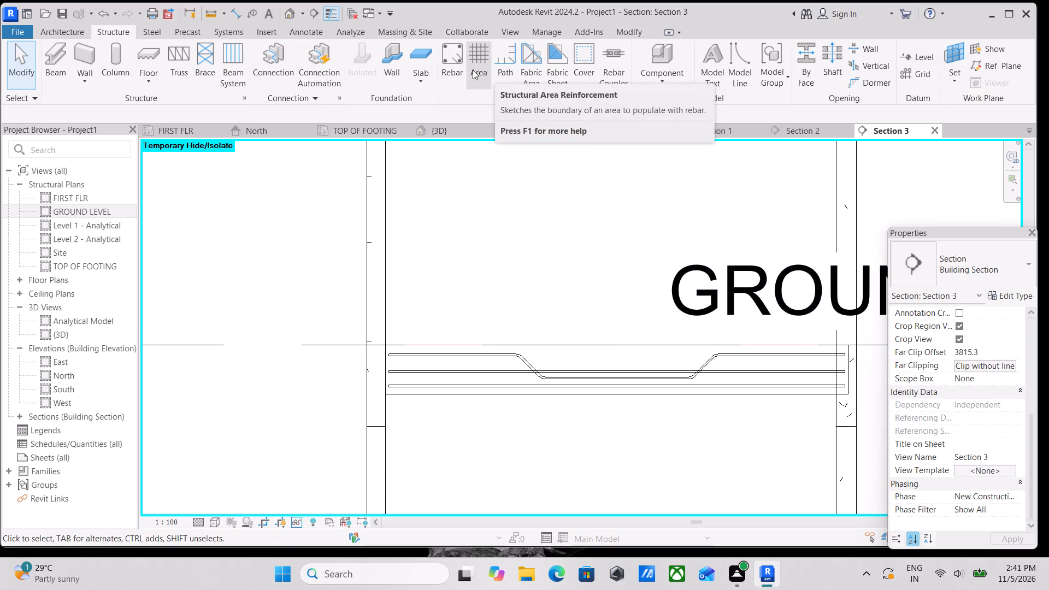
Place a 13M M_00 rebar perpendicular to cover beneath the bottom straight bars, about 35.5 mm from the slab's end face.
{"action": "left_click", "coordinate": [457, 72]}
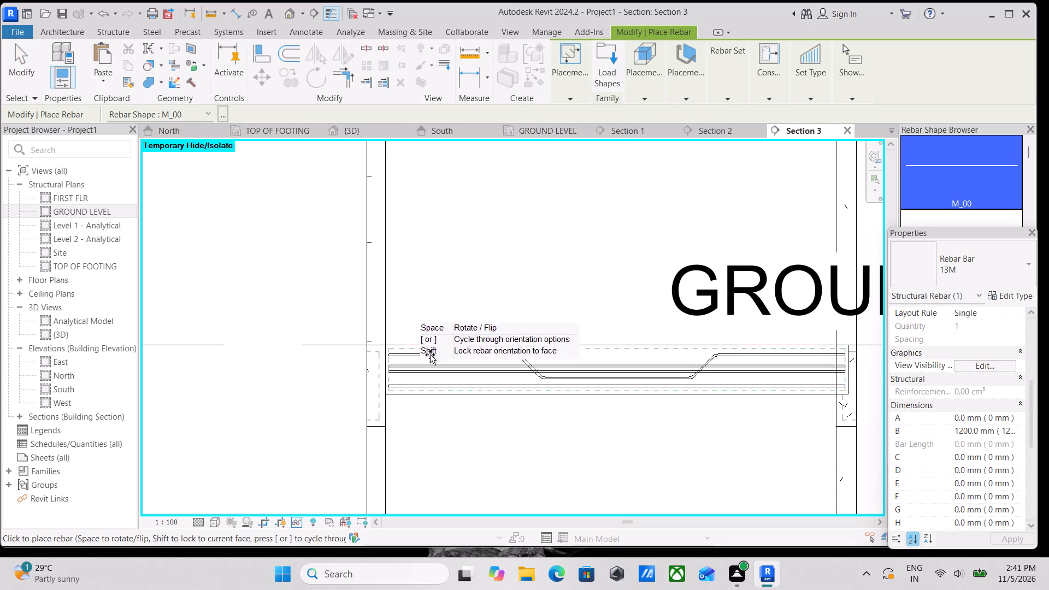
{"action": "left_click", "coordinate": [681, 98]}
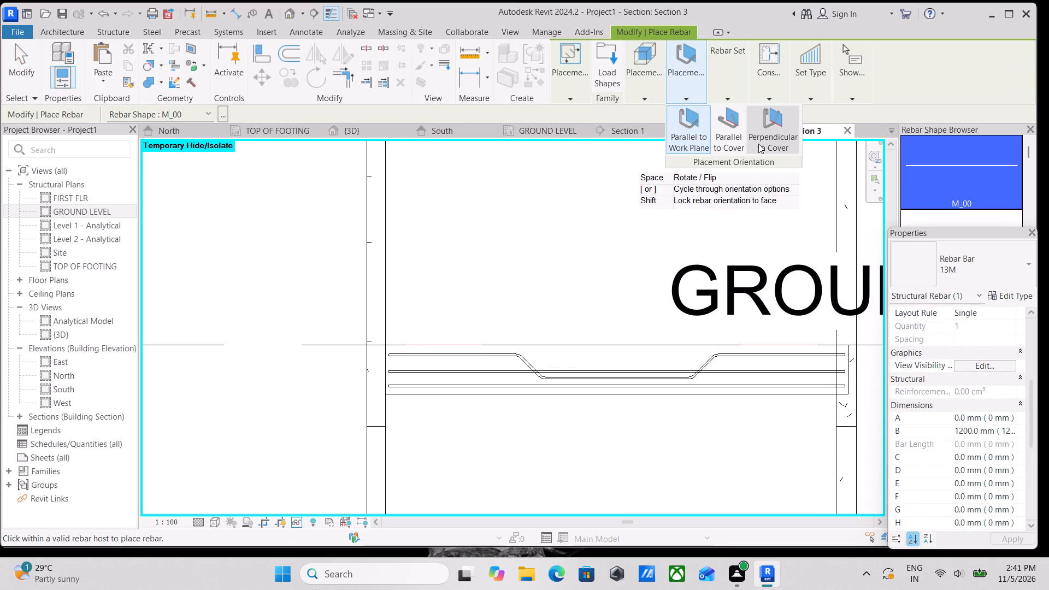
{"action": "left_click", "coordinate": [758, 144]}
{"action": "scroll", "coordinate": [410, 371], "scroll_direction": "up", "scroll_amount": 8}
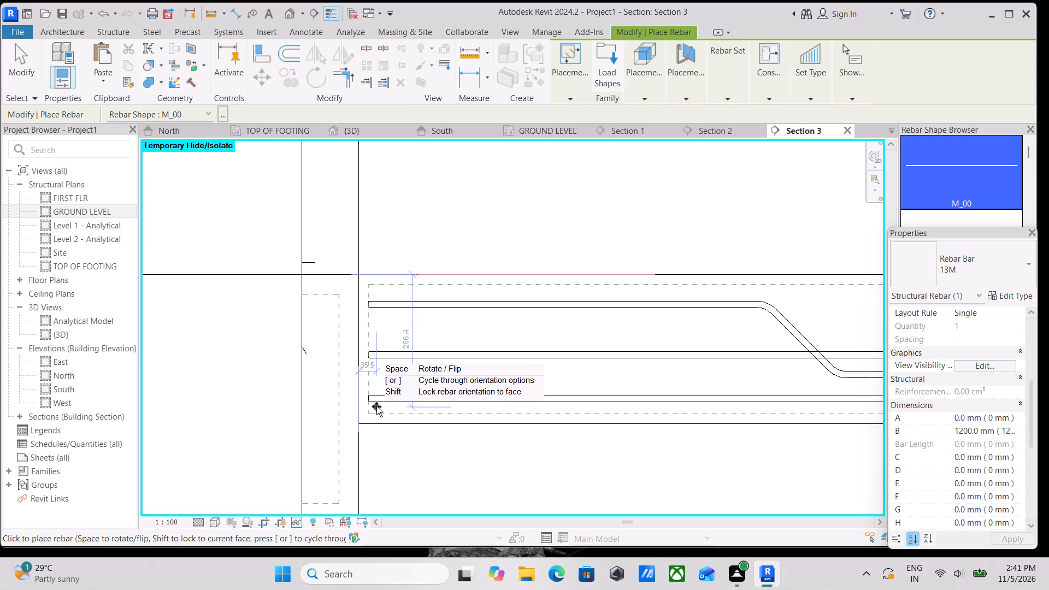
{"action": "left_click", "coordinate": [376, 406]}
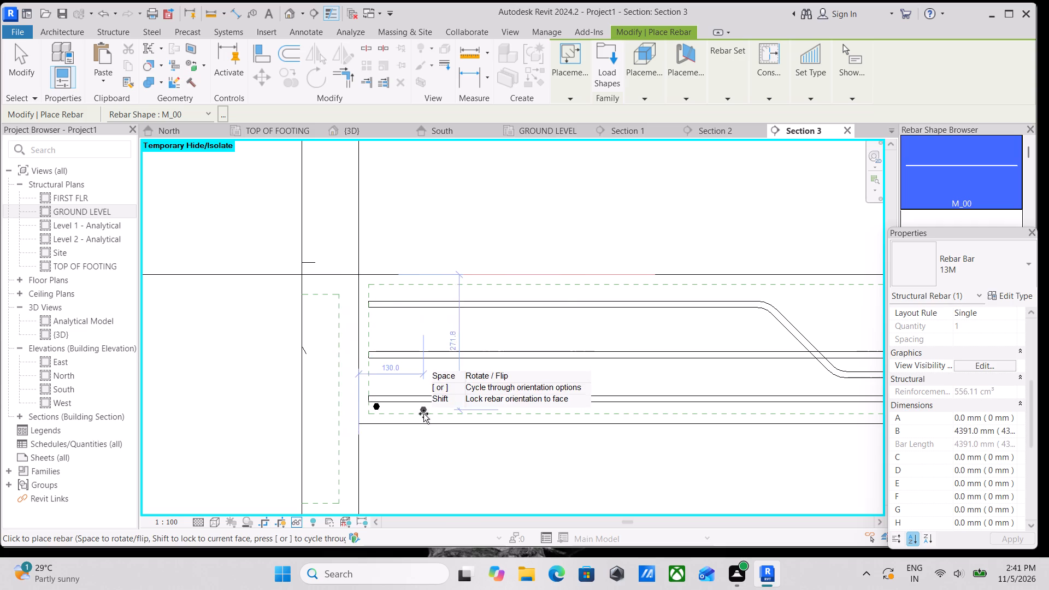
{"action": "key", "text": "Escape"}
Set the new crosswise bottom rebar's layout to Maximum Spacing at 120 mm.
{"action": "left_click", "coordinate": [373, 403]}
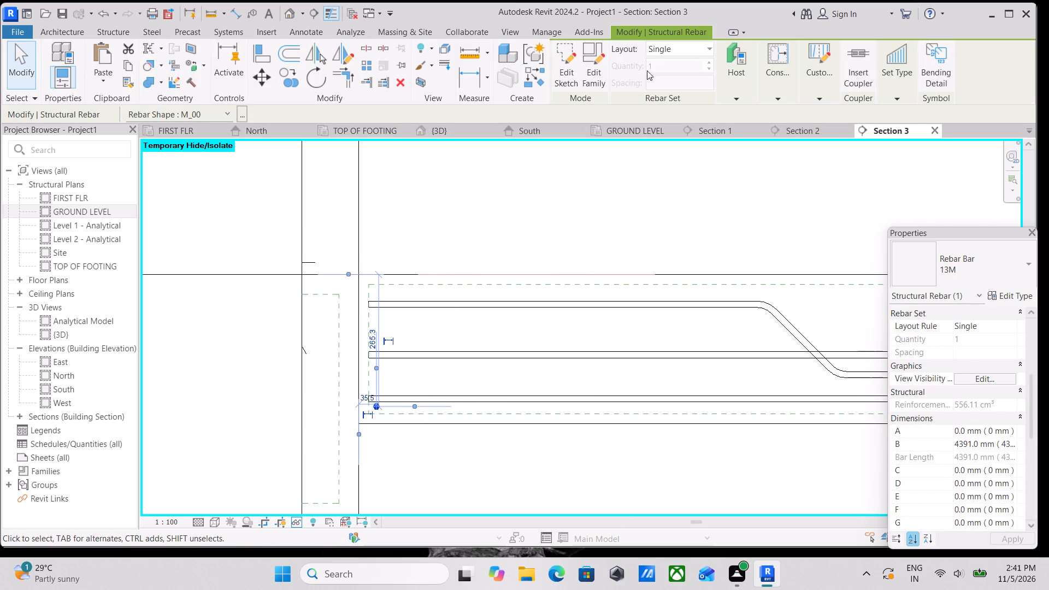
{"action": "left_click", "coordinate": [692, 42]}
{"action": "left_click", "coordinate": [706, 96]}
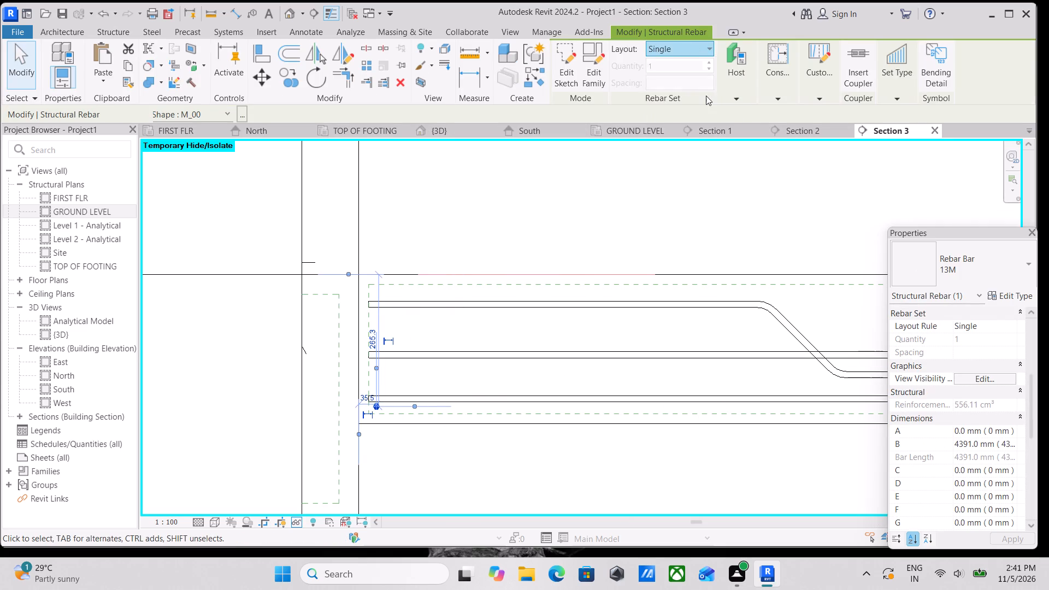
{"action": "scroll", "coordinate": [600, 235], "scroll_direction": "down", "scroll_amount": 2}
{"action": "middle_click_drag", "start_coordinate": [596, 240], "coordinate": [405, 230]}
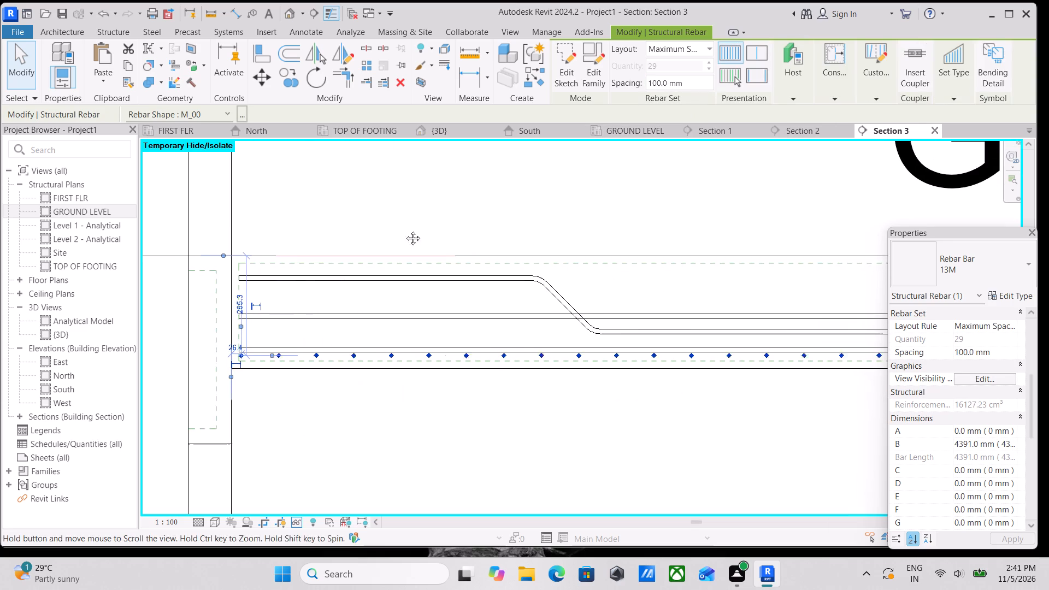
{"action": "middle_click_drag", "start_coordinate": [405, 230], "coordinate": [404, 230]}
{"action": "scroll", "coordinate": [594, 79], "scroll_direction": "down", "scroll_amount": 2}
{"action": "scroll", "coordinate": [654, 278], "scroll_direction": "down", "scroll_amount": 6}
{"action": "middle_click_drag", "start_coordinate": [617, 270], "coordinate": [473, 263]}
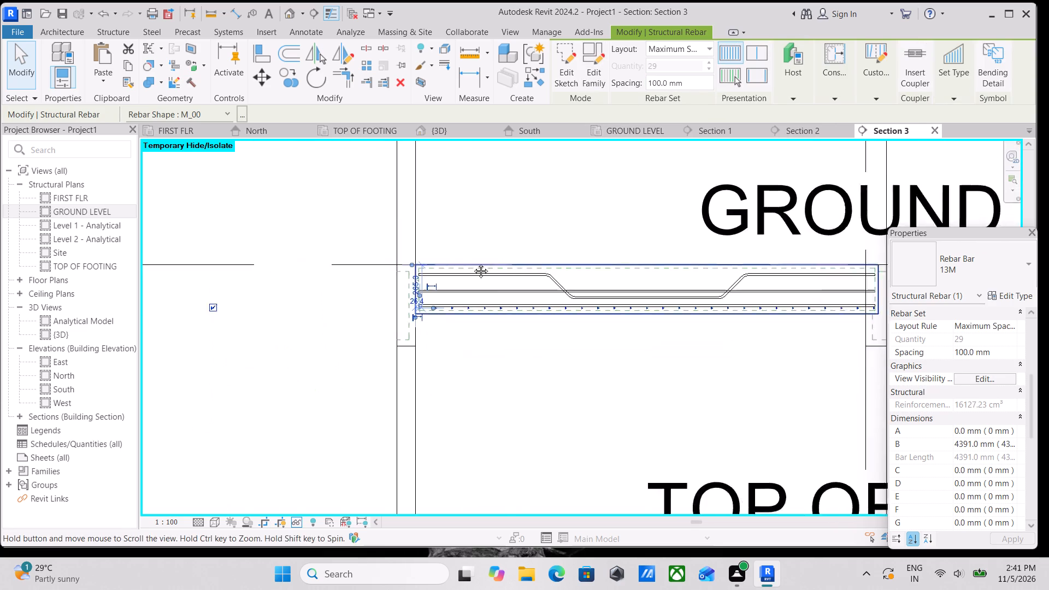
{"action": "middle_click_drag", "start_coordinate": [473, 263], "coordinate": [384, 263]}
{"action": "left_click_drag", "start_coordinate": [698, 84], "coordinate": [520, 87]}
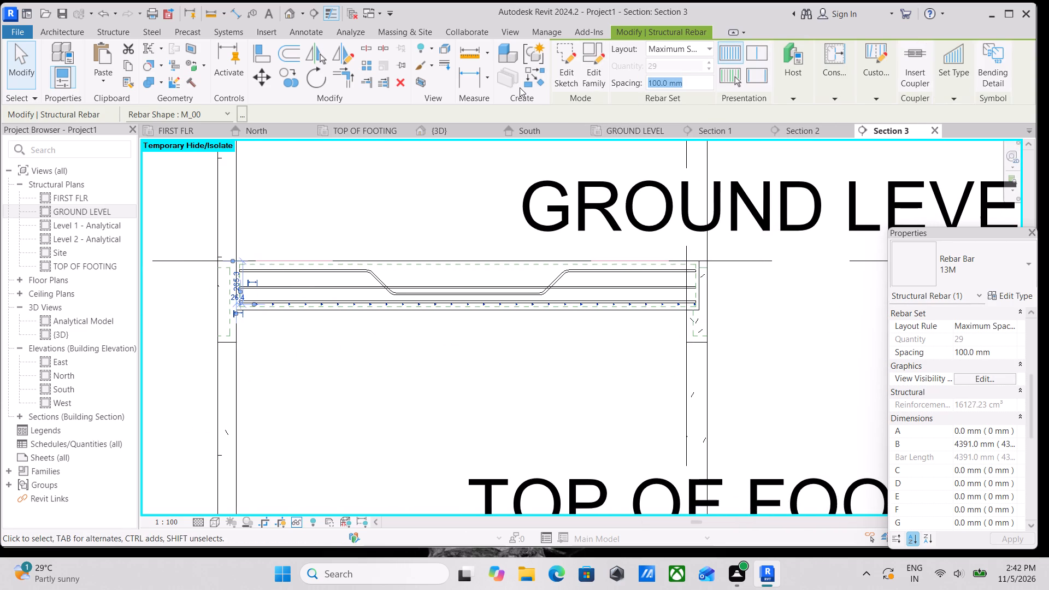
{"action": "type", "text": "12"}
{"action": "key", "text": "0"}
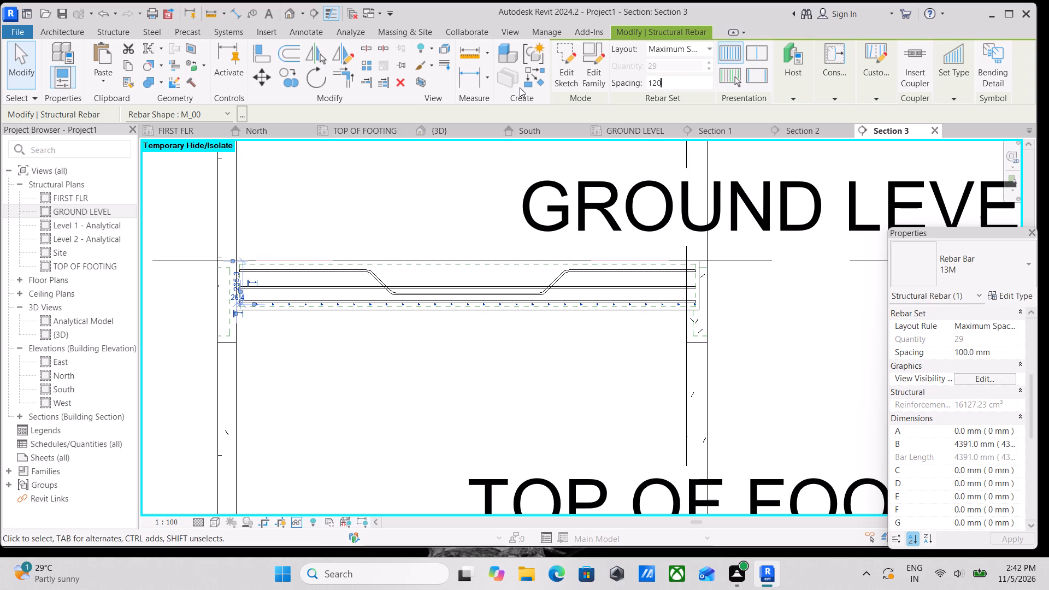
{"action": "type", "text": "mm"}
{"action": "key", "text": "Return"}
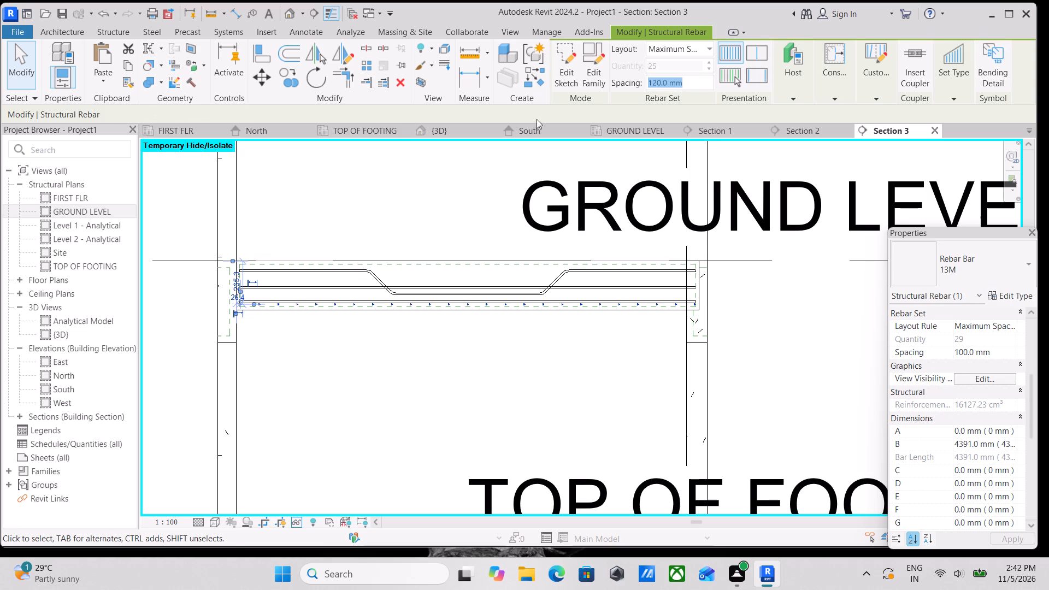
{"action": "scroll", "coordinate": [316, 304], "scroll_direction": "up", "scroll_amount": 2}
{"action": "scroll", "coordinate": [267, 332], "scroll_direction": "up", "scroll_amount": 3}
{"action": "key", "text": "Escape"}
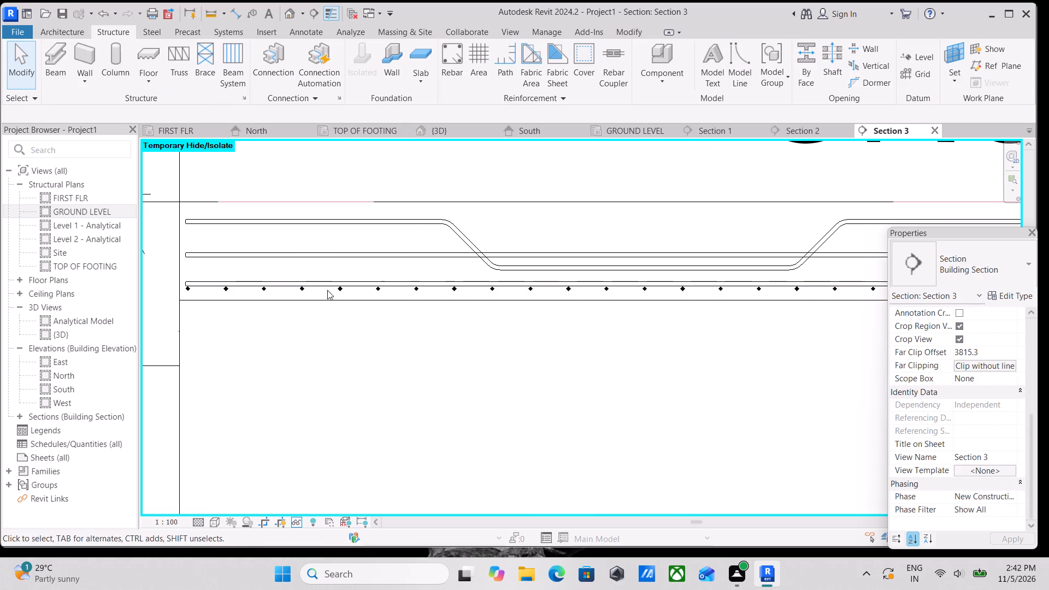
Copy the bottom crosswise rebar set vertically upward by 160 mm, to just below the bent bars' upper segments.
{"action": "left_click", "coordinate": [336, 285]}
{"action": "scroll", "coordinate": [339, 265], "scroll_direction": "down", "scroll_amount": 1}
{"action": "middle_click_drag", "start_coordinate": [339, 265], "coordinate": [380, 256]}
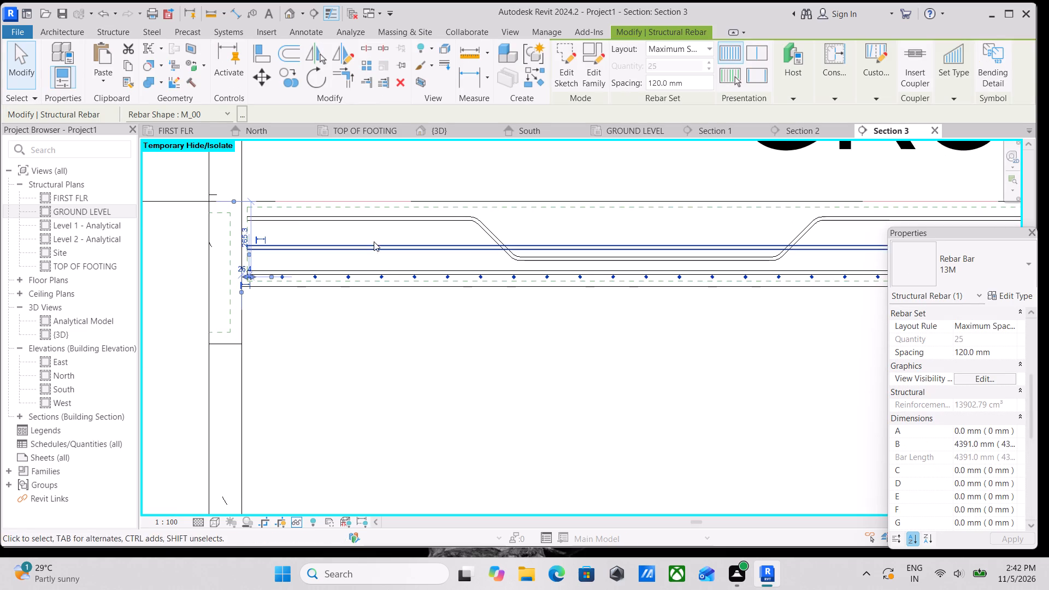
{"action": "middle_click_drag", "start_coordinate": [362, 230], "coordinate": [268, 235]}
{"action": "scroll", "coordinate": [296, 235], "scroll_direction": "down", "scroll_amount": 1}
{"action": "middle_click_drag", "start_coordinate": [296, 235], "coordinate": [347, 206]}
{"action": "middle_click_drag", "start_coordinate": [344, 194], "coordinate": [352, 208]}
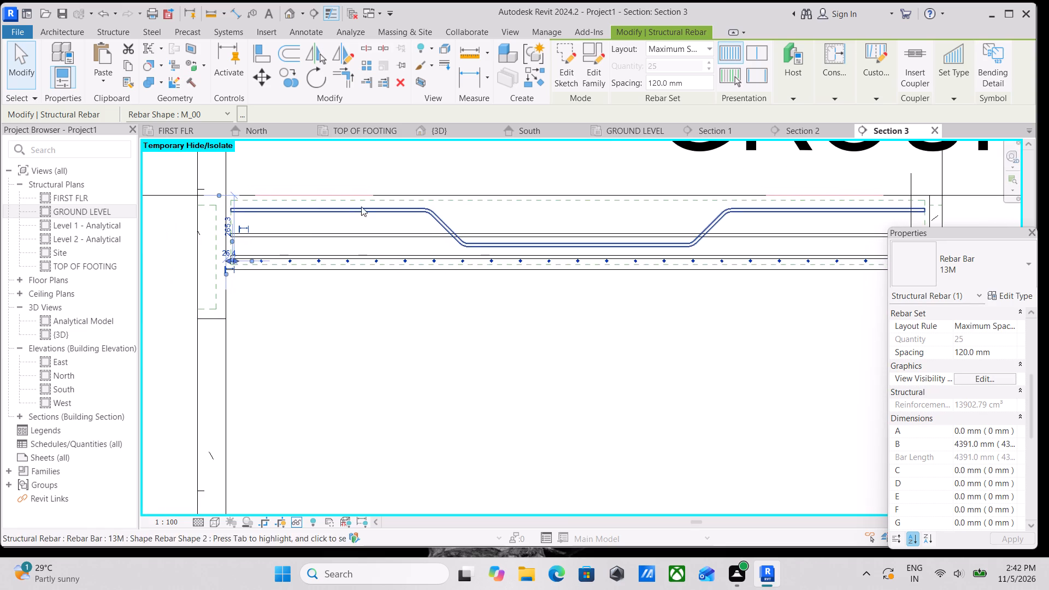
{"action": "type", "text": "co"}
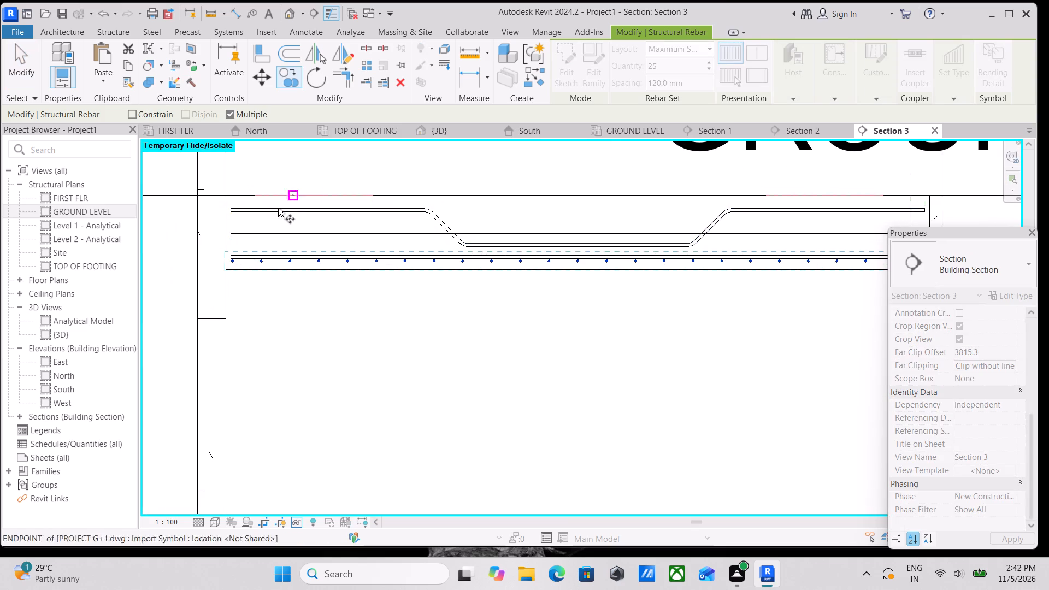
{"action": "scroll", "coordinate": [238, 259], "scroll_direction": "up", "scroll_amount": 8}
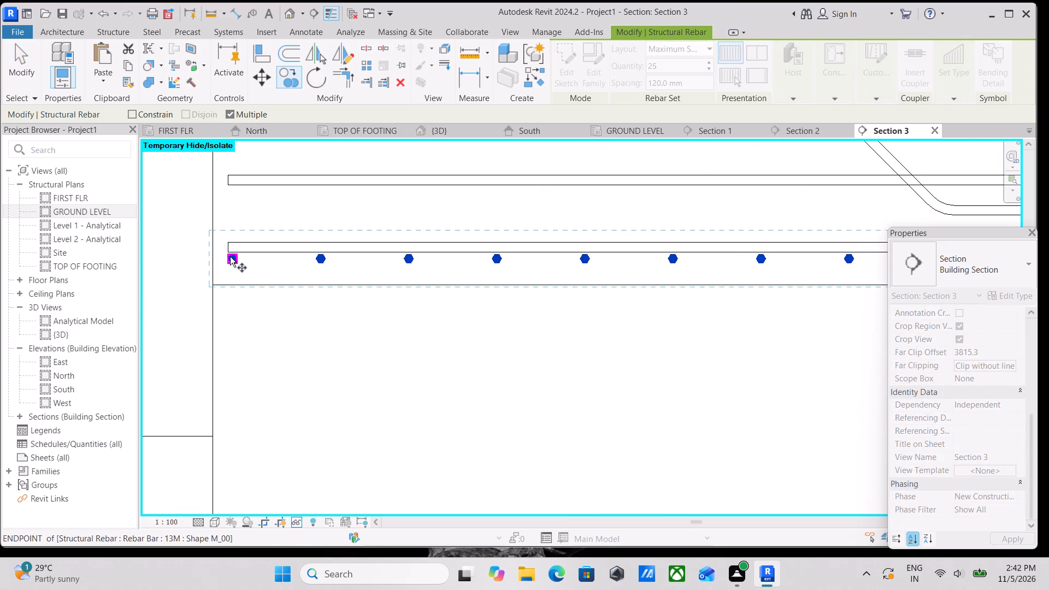
{"action": "scroll", "coordinate": [229, 257], "scroll_direction": "up", "scroll_amount": 7}
{"action": "left_click", "coordinate": [226, 261]}
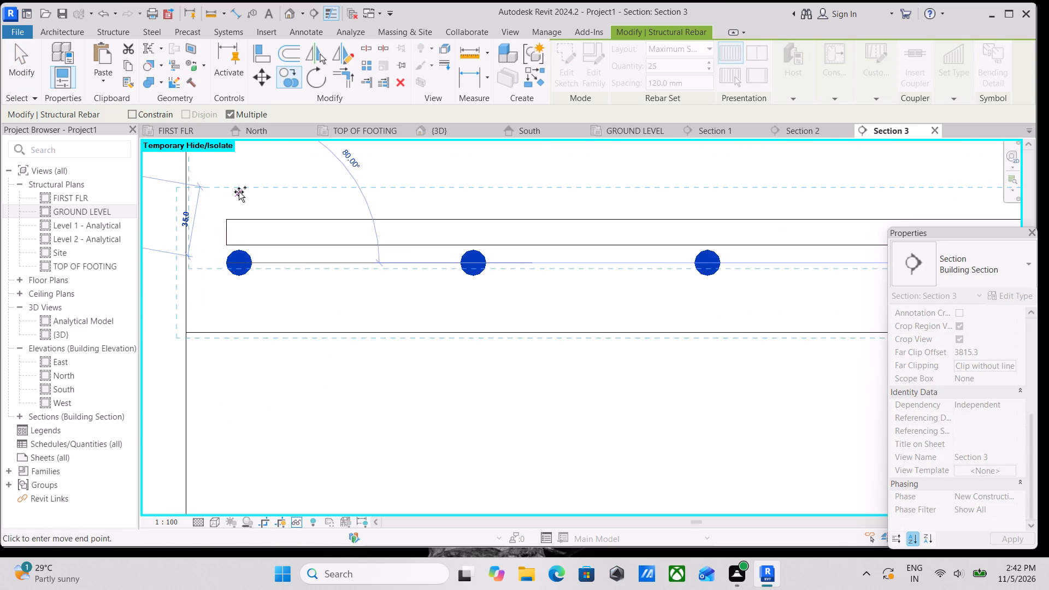
{"action": "middle_click_drag", "start_coordinate": [239, 192], "coordinate": [248, 296]}
{"action": "scroll", "coordinate": [229, 200], "scroll_direction": "down", "scroll_amount": 1}
{"action": "middle_click_drag", "start_coordinate": [229, 200], "coordinate": [215, 322]}
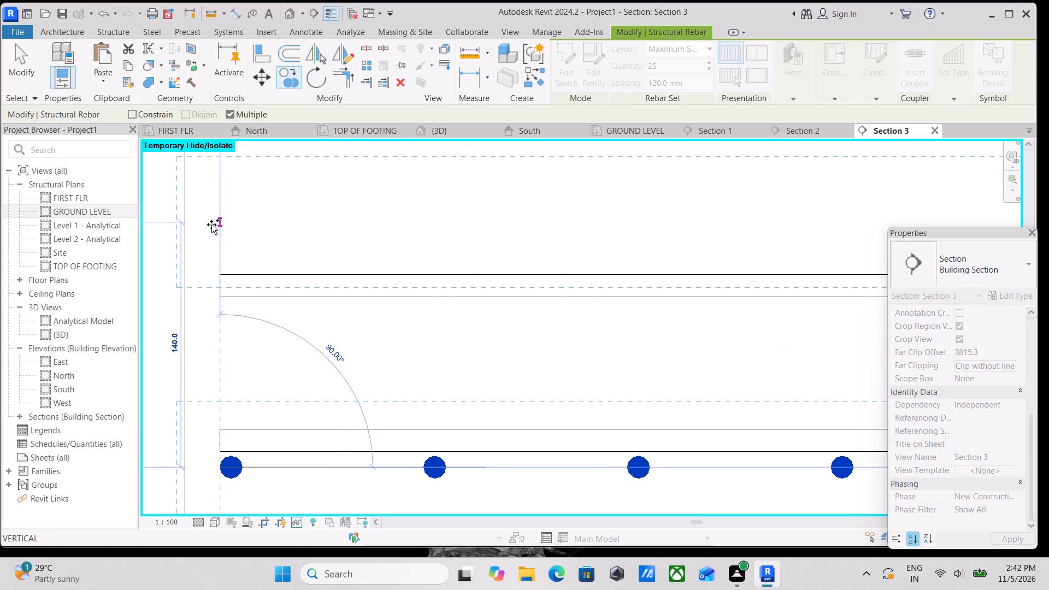
{"action": "scroll", "coordinate": [211, 225], "scroll_direction": "down", "scroll_amount": 6}
{"action": "middle_click_drag", "start_coordinate": [213, 202], "coordinate": [216, 319]}
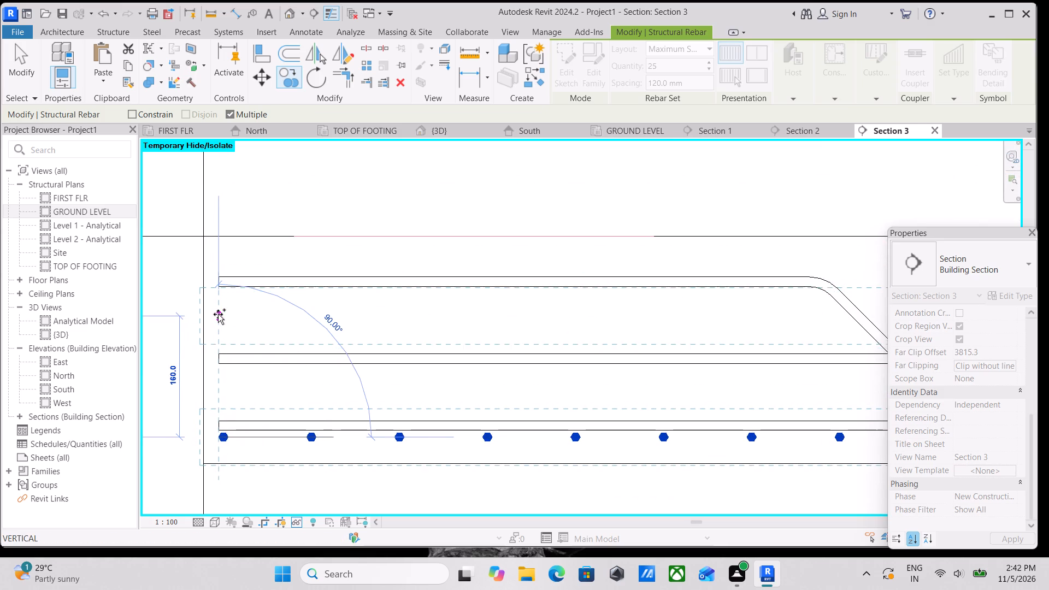
{"action": "left_click", "coordinate": [218, 317]}
{"action": "scroll", "coordinate": [255, 309], "scroll_direction": "down", "scroll_amount": 1}
{"action": "middle_click_drag", "start_coordinate": [255, 309], "coordinate": [187, 256]}
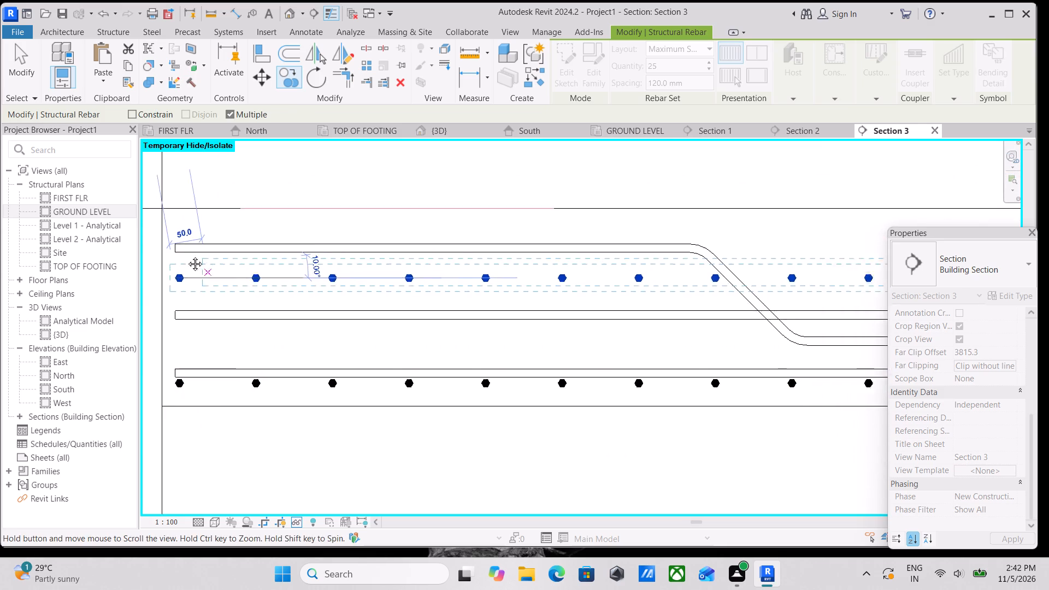
{"action": "middle_click_drag", "start_coordinate": [187, 256], "coordinate": [183, 251]}
{"action": "scroll", "coordinate": [182, 247], "scroll_direction": "down", "scroll_amount": 2}
{"action": "middle_click_drag", "start_coordinate": [182, 247], "coordinate": [226, 274]}
{"action": "key", "text": "Escape"}
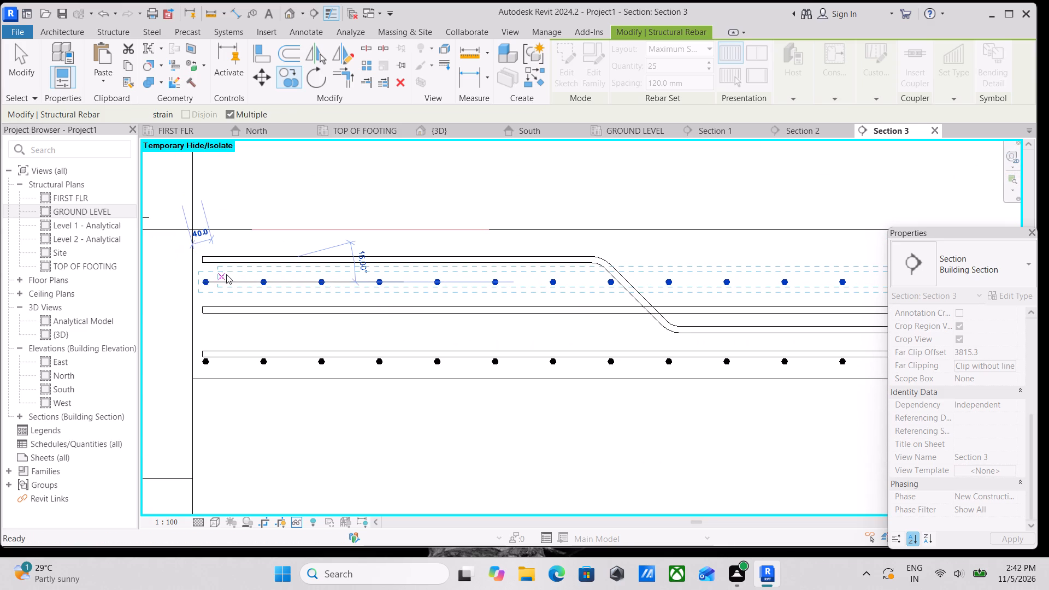
{"action": "key", "text": "Escape"}
Examine the slab's bent, straight and crosswise rebar sets from several angles in the {3D} view.
{"action": "left_click", "coordinate": [432, 125]}
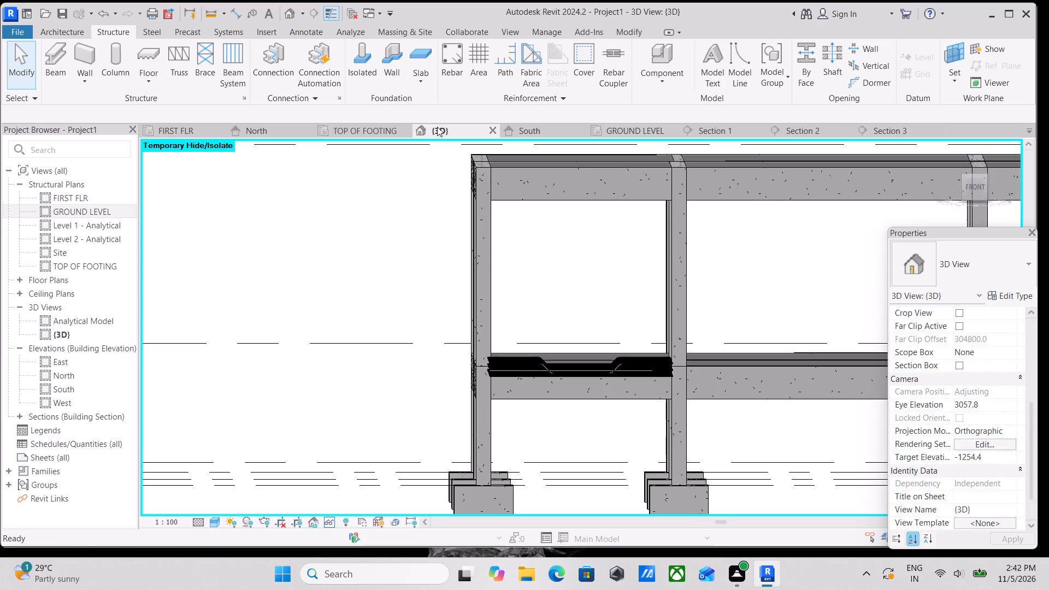
{"action": "scroll", "coordinate": [502, 319], "scroll_direction": "down", "scroll_amount": 4}
{"action": "middle_click_drag", "start_coordinate": [531, 332], "coordinate": [664, 476], "text": "shift"}
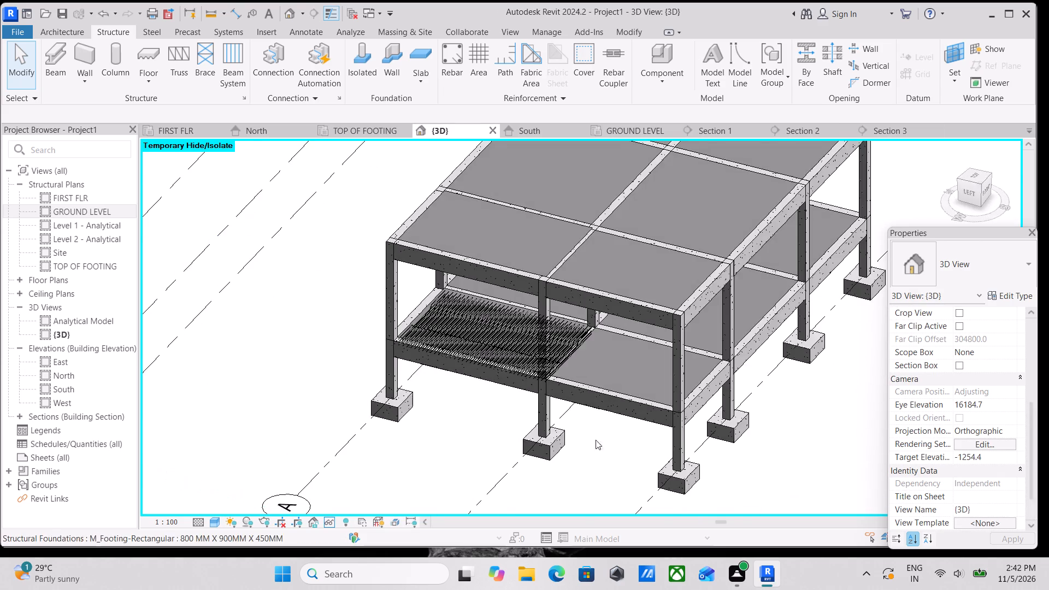
{"action": "scroll", "coordinate": [440, 379], "scroll_direction": "down", "scroll_amount": 2}
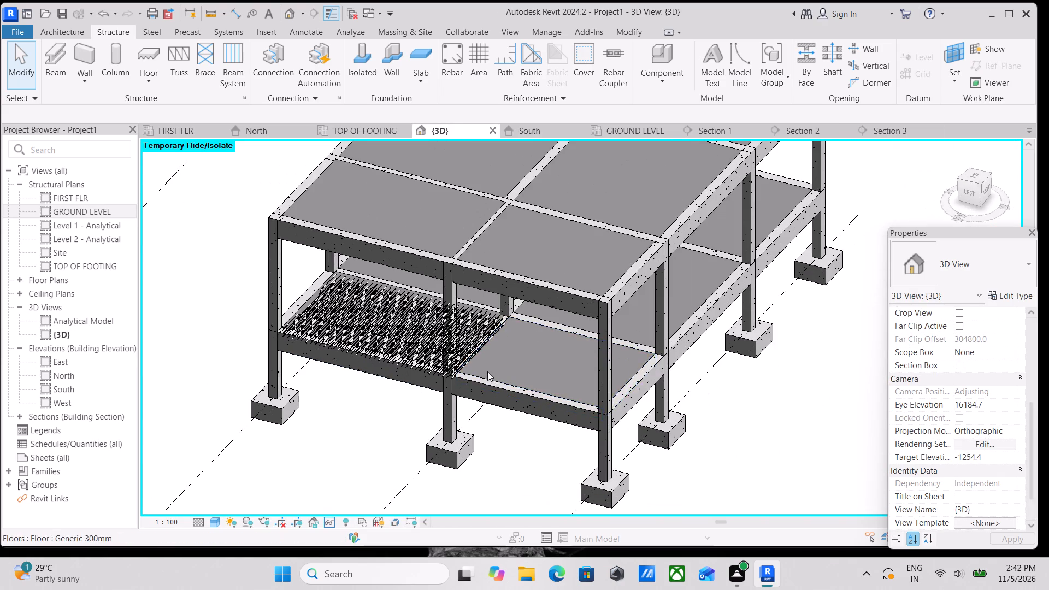
{"action": "middle_click_drag", "start_coordinate": [493, 370], "coordinate": [445, 399], "text": "shift"}
{"action": "scroll", "coordinate": [414, 354], "scroll_direction": "up", "scroll_amount": 3}
{"action": "middle_click_drag", "start_coordinate": [357, 320], "coordinate": [409, 394], "text": "shift"}
{"action": "scroll", "coordinate": [359, 328], "scroll_direction": "up", "scroll_amount": 1, "text": "shift"}
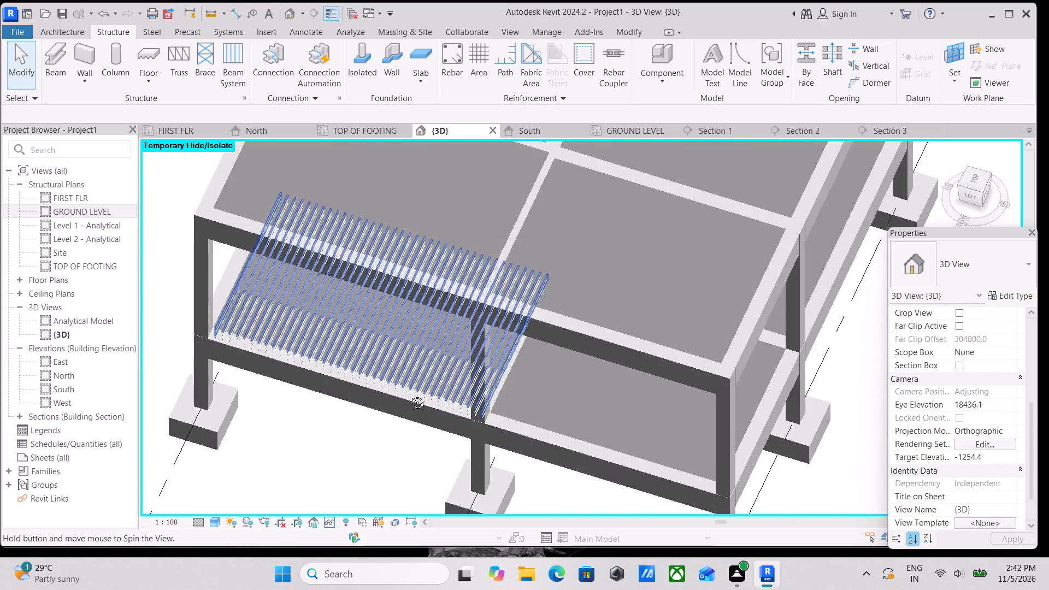
{"action": "middle_click_drag", "start_coordinate": [409, 394], "coordinate": [379, 353], "text": "shift"}
In Section 3, set the upper crosswise 13M rebar set to show unobscured in the {3D} view.
{"action": "left_click", "coordinate": [881, 131]}
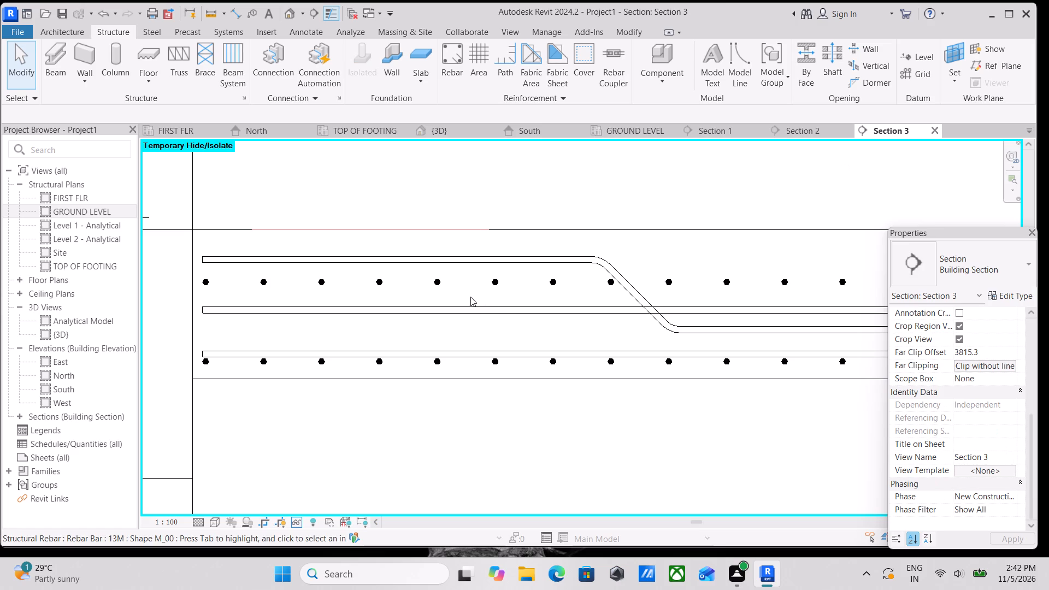
{"action": "left_click", "coordinate": [498, 284]}
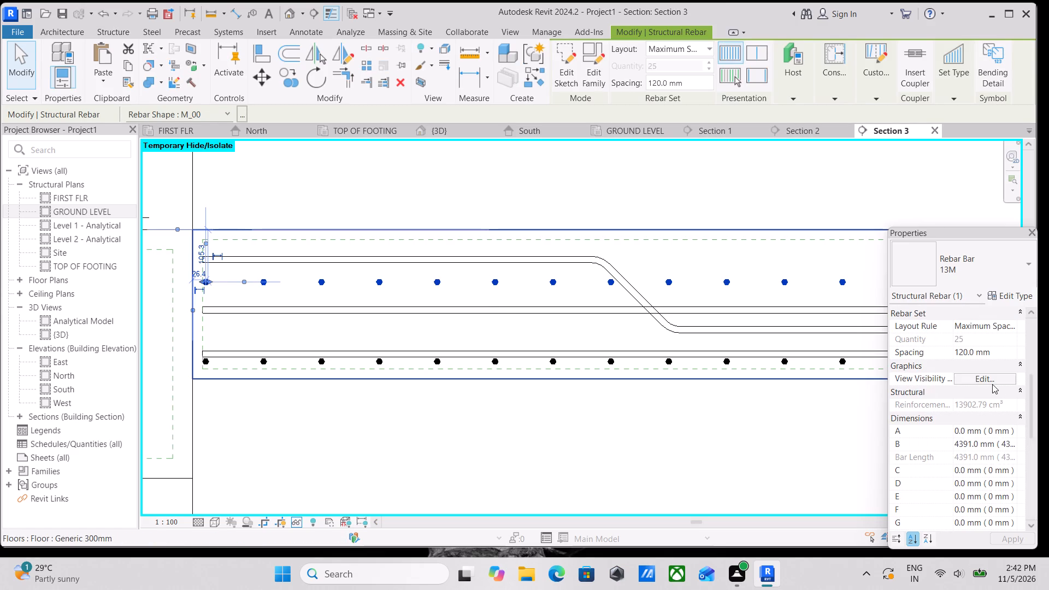
{"action": "left_click", "coordinate": [983, 381]}
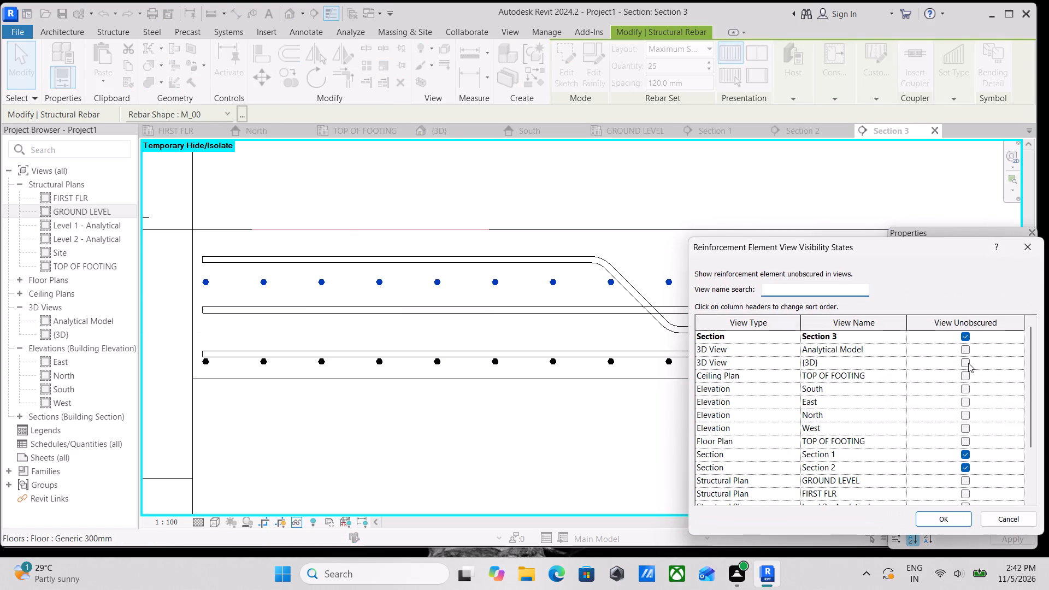
{"action": "left_click", "coordinate": [968, 363]}
{"action": "left_click", "coordinate": [931, 514]}
{"action": "middle_click_drag", "start_coordinate": [699, 355], "coordinate": [501, 347]}
{"action": "key", "text": "Escape"}
Set the bottom crosswise 13M rebar set to show unobscured in the {3D} view.
{"action": "left_click", "coordinate": [587, 357]}
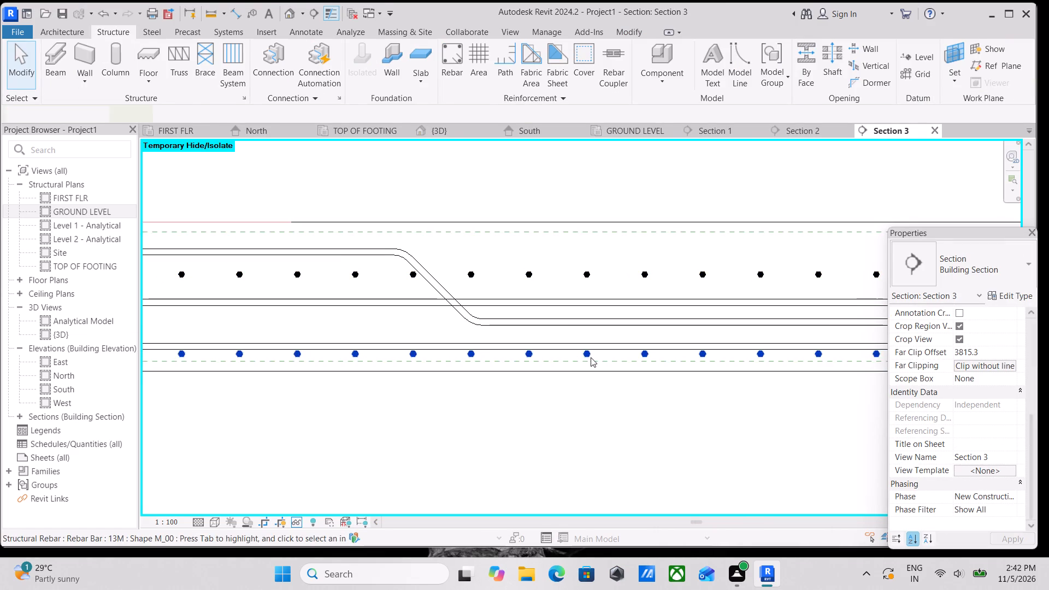
{"action": "scroll", "coordinate": [610, 357], "scroll_direction": "down", "scroll_amount": 3}
{"action": "middle_click_drag", "start_coordinate": [597, 357], "coordinate": [480, 356]}
{"action": "left_click", "coordinate": [986, 375]}
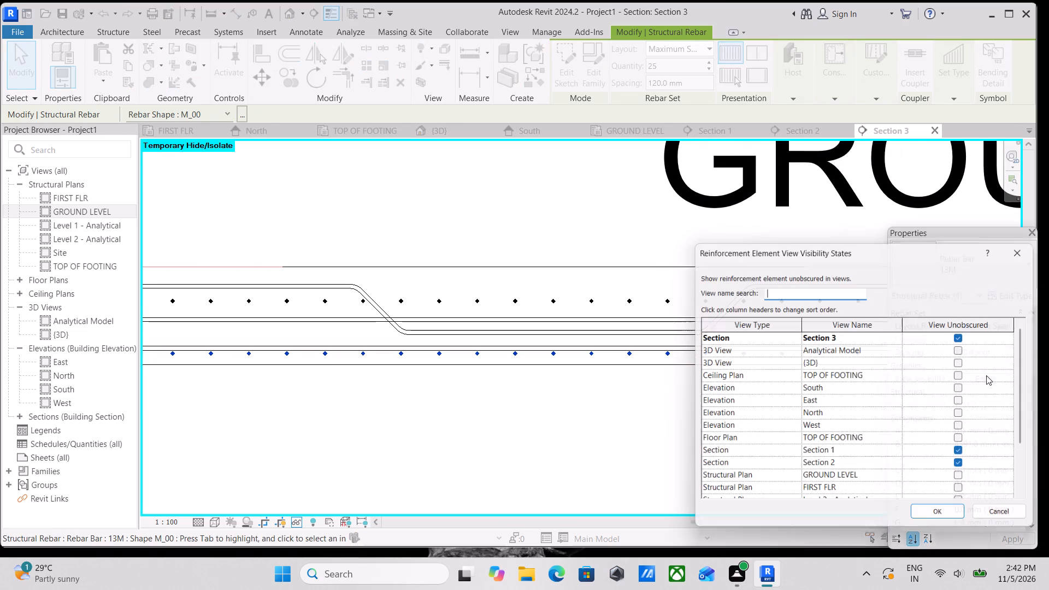
{"action": "left_click", "coordinate": [966, 361]}
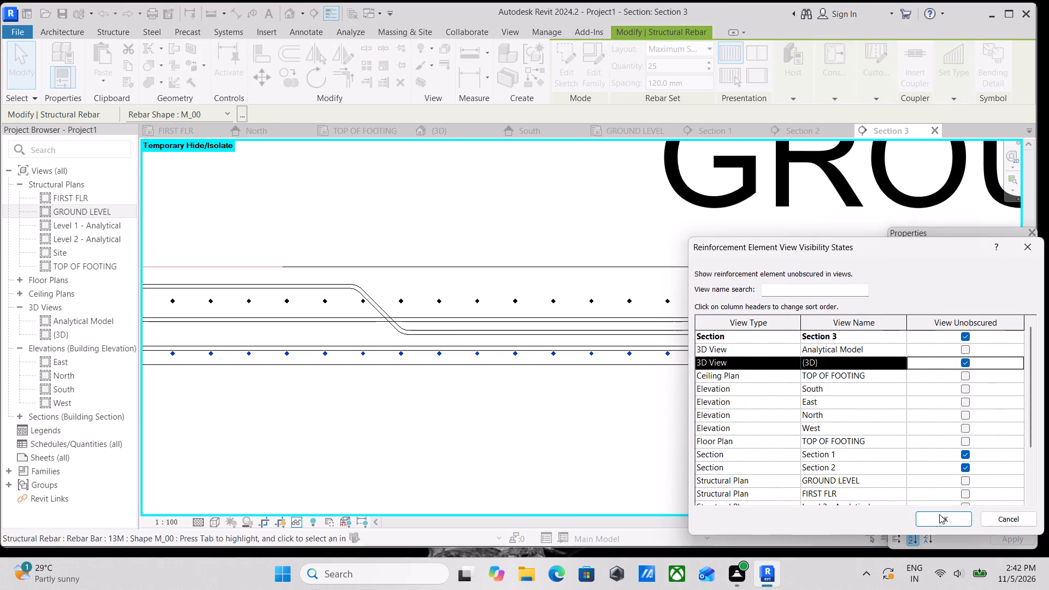
{"action": "left_click", "coordinate": [932, 520]}
{"action": "scroll", "coordinate": [689, 314], "scroll_direction": "down", "scroll_amount": 2}
{"action": "middle_click_drag", "start_coordinate": [686, 314], "coordinate": [700, 359]}
{"action": "key", "text": "Escape"}
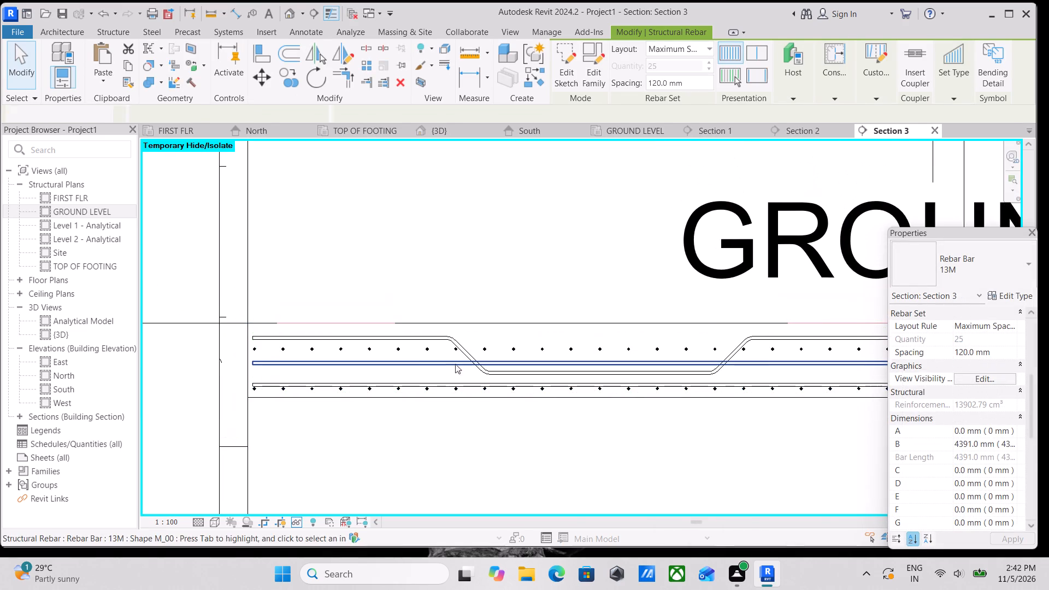
Examine the slab's complete mesh of bent, straight and crosswise bars from several angles in the {3D} view.
{"action": "left_click", "coordinate": [440, 131]}
{"action": "scroll", "coordinate": [472, 363], "scroll_direction": "down", "scroll_amount": 1}
{"action": "middle_click_drag", "start_coordinate": [522, 401], "coordinate": [479, 312], "text": "shift"}
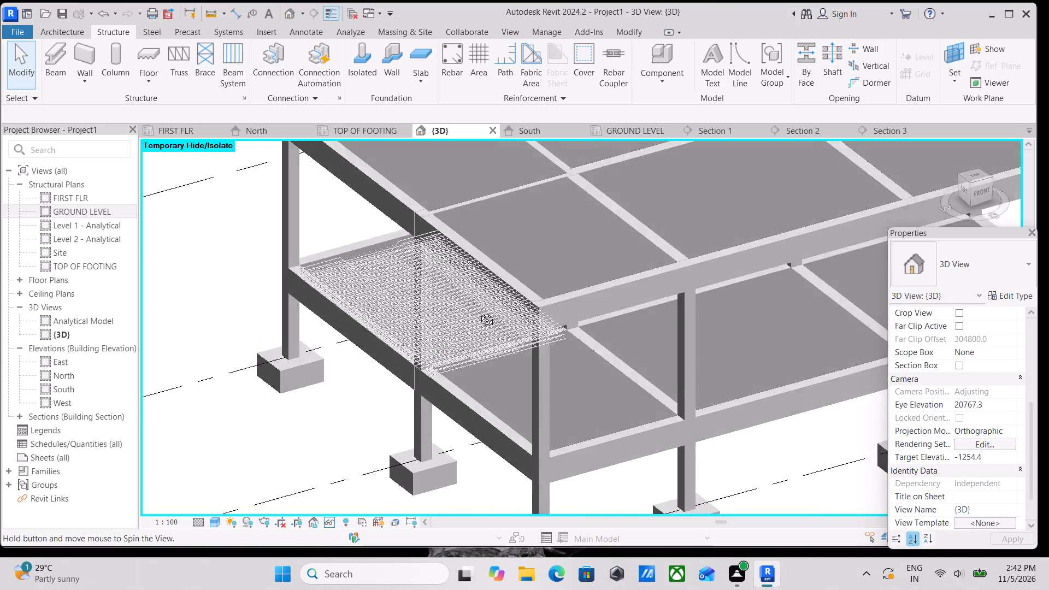
{"action": "middle_click_drag", "start_coordinate": [479, 312], "coordinate": [537, 336], "text": "shift"}
{"action": "scroll", "coordinate": [443, 325], "scroll_direction": "up", "scroll_amount": 4}
{"action": "middle_click_drag", "start_coordinate": [390, 318], "coordinate": [327, 337], "text": "shift"}
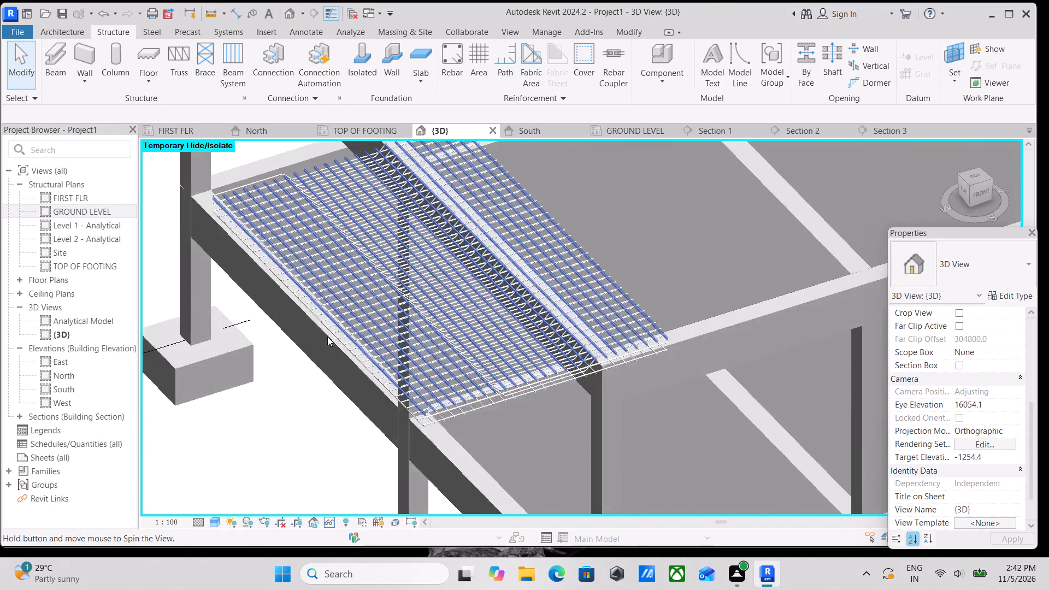
{"action": "scroll", "coordinate": [333, 315], "scroll_direction": "up", "scroll_amount": 3}
{"action": "middle_click_drag", "start_coordinate": [329, 308], "coordinate": [404, 420]}
{"action": "scroll", "coordinate": [440, 331], "scroll_direction": "up", "scroll_amount": 3}
{"action": "middle_click_drag", "start_coordinate": [498, 324], "coordinate": [462, 334]}
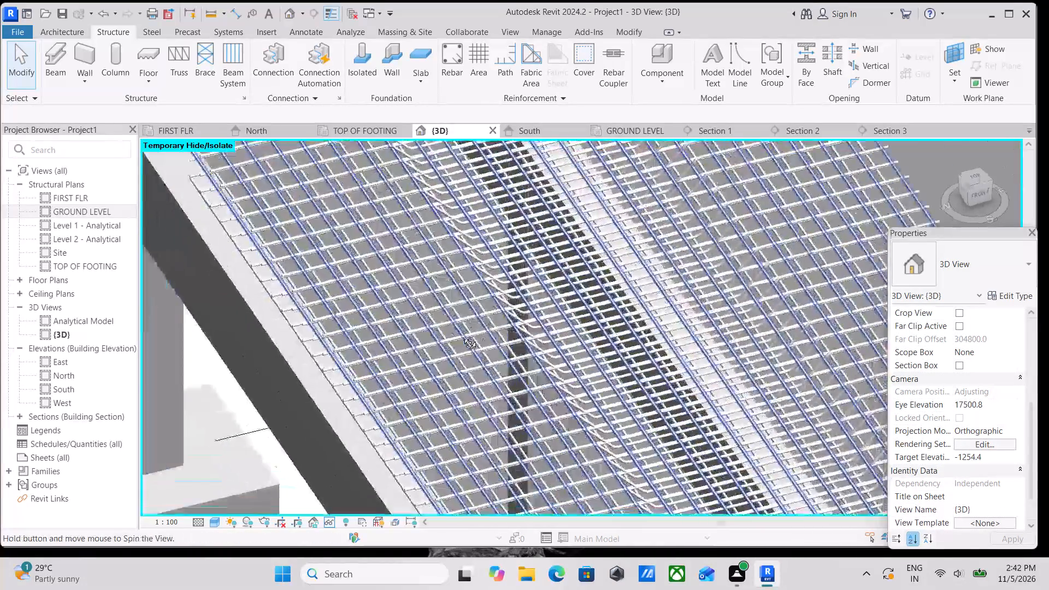
{"action": "middle_click_drag", "start_coordinate": [462, 334], "coordinate": [509, 287]}
{"action": "scroll", "coordinate": [516, 367], "scroll_direction": "up", "scroll_amount": 2}
{"action": "scroll", "coordinate": [516, 367], "scroll_direction": "down", "scroll_amount": 1}
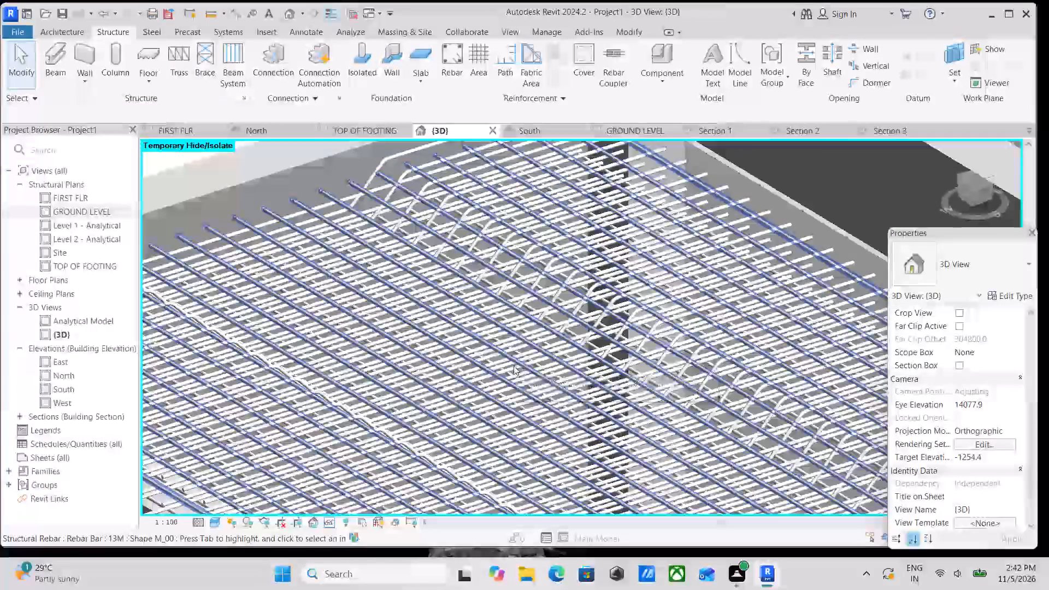
{"action": "middle_click_drag", "start_coordinate": [510, 361], "coordinate": [496, 320]}
{"action": "middle_click_drag", "start_coordinate": [514, 370], "coordinate": [496, 298], "text": "shift"}
{"action": "scroll", "coordinate": [504, 427], "scroll_direction": "down", "scroll_amount": 2}
{"action": "middle_click_drag", "start_coordinate": [504, 428], "coordinate": [503, 286]}
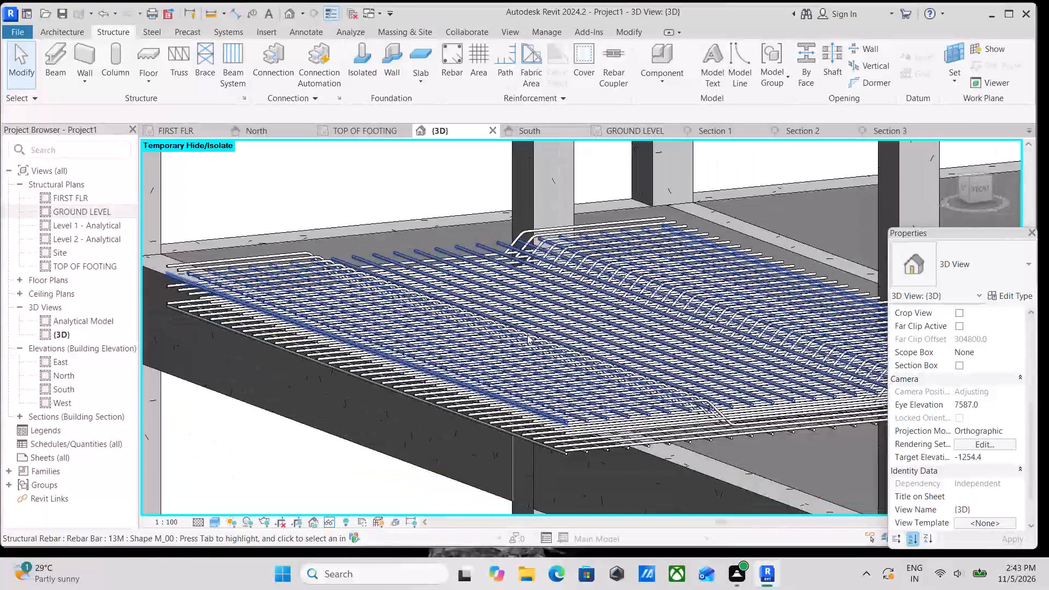
{"action": "middle_click_drag", "start_coordinate": [533, 370], "coordinate": [509, 427], "text": "shift"}
{"action": "middle_click_drag", "start_coordinate": [618, 404], "coordinate": [487, 422]}
{"action": "scroll", "coordinate": [654, 416], "scroll_direction": "up", "scroll_amount": 2}
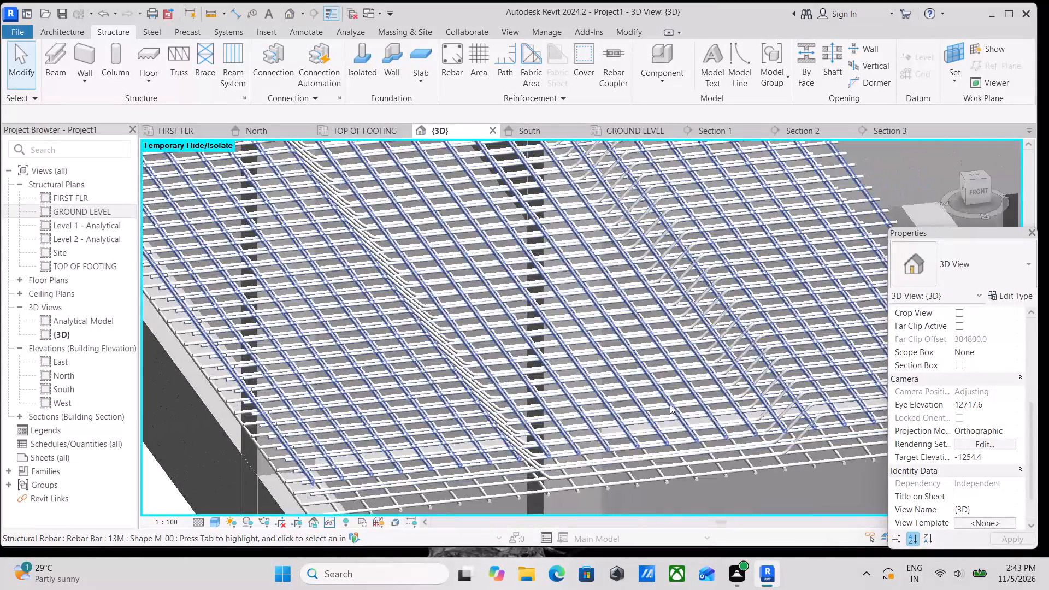
{"action": "scroll", "coordinate": [670, 404], "scroll_direction": "up", "scroll_amount": 7}
{"action": "scroll", "coordinate": [669, 404], "scroll_direction": "down", "scroll_amount": 11}
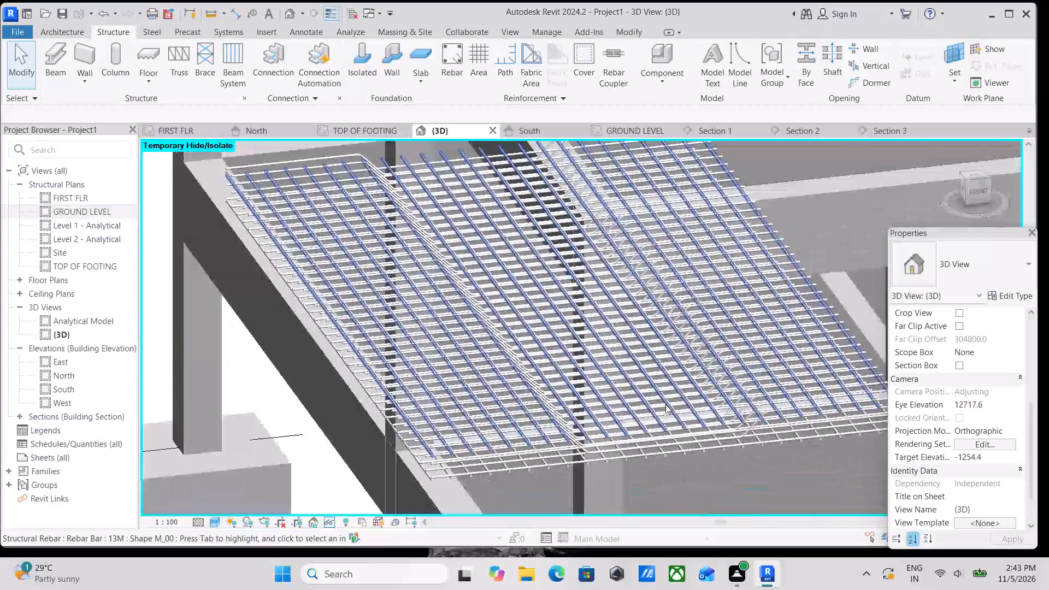
{"action": "scroll", "coordinate": [665, 404], "scroll_direction": "down", "scroll_amount": 8}
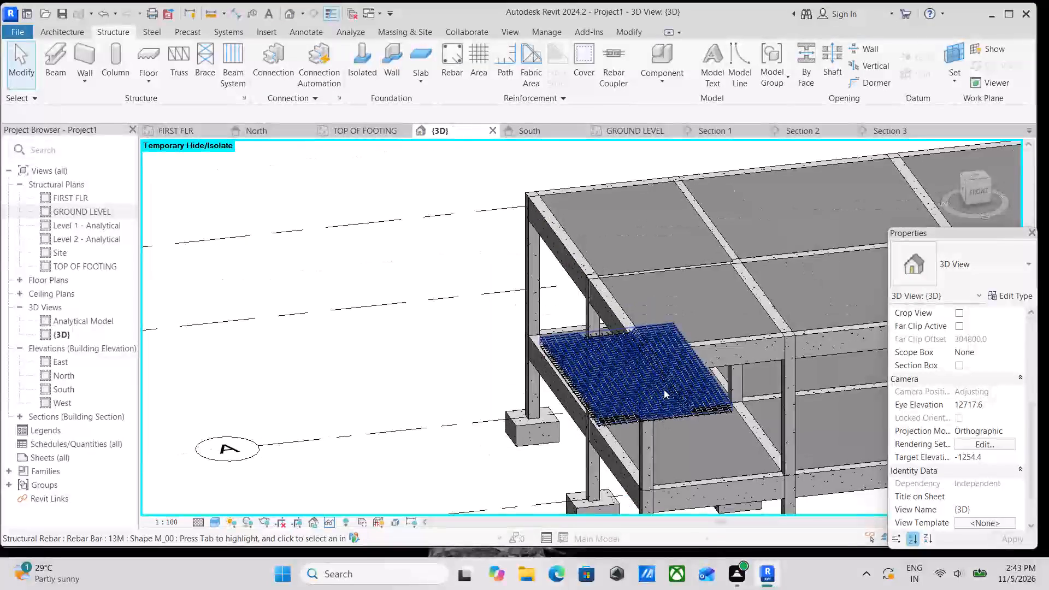
{"action": "scroll", "coordinate": [659, 361], "scroll_direction": "down", "scroll_amount": 3}
{"action": "middle_click_drag", "start_coordinate": [661, 362], "coordinate": [609, 414]}
{"action": "scroll", "coordinate": [609, 414], "scroll_direction": "up", "scroll_amount": 1}
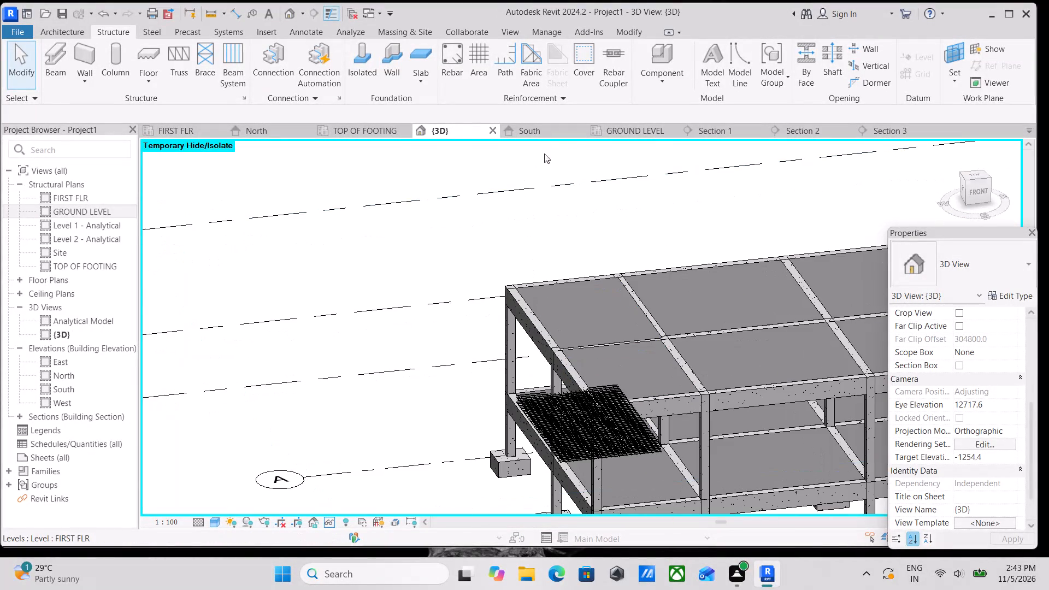
In the GROUND LEVEL plan, draw a building section across the east bay between grids B and C, close to grid C and facing grid B.
{"action": "left_click", "coordinate": [618, 131]}
{"action": "scroll", "coordinate": [549, 320], "scroll_direction": "down", "scroll_amount": 3}
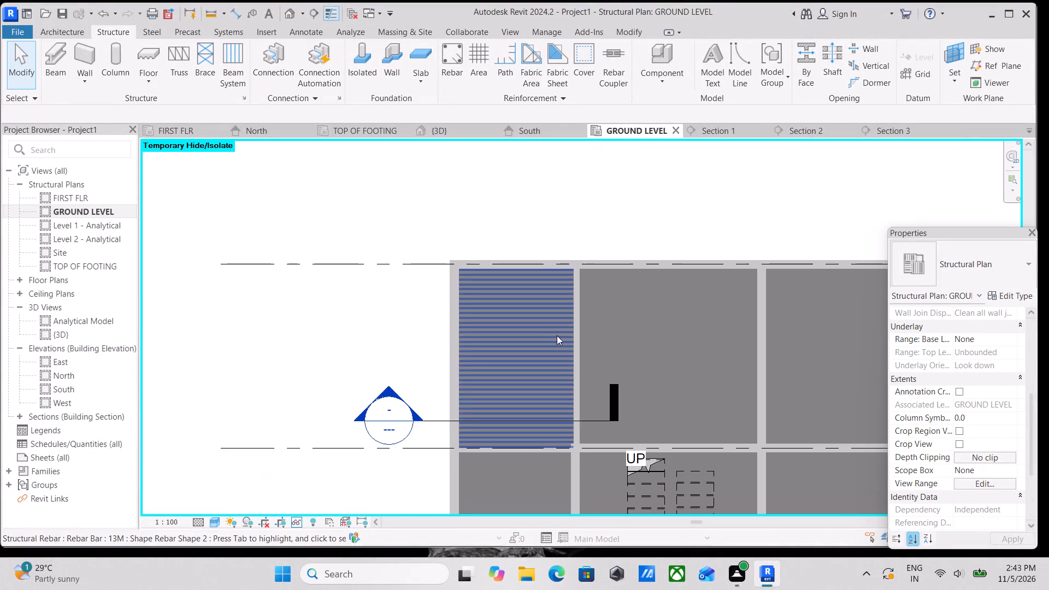
{"action": "scroll", "coordinate": [557, 335], "scroll_direction": "down", "scroll_amount": 2}
{"action": "middle_click_drag", "start_coordinate": [562, 337], "coordinate": [539, 315]}
{"action": "scroll", "coordinate": [539, 314], "scroll_direction": "down", "scroll_amount": 1}
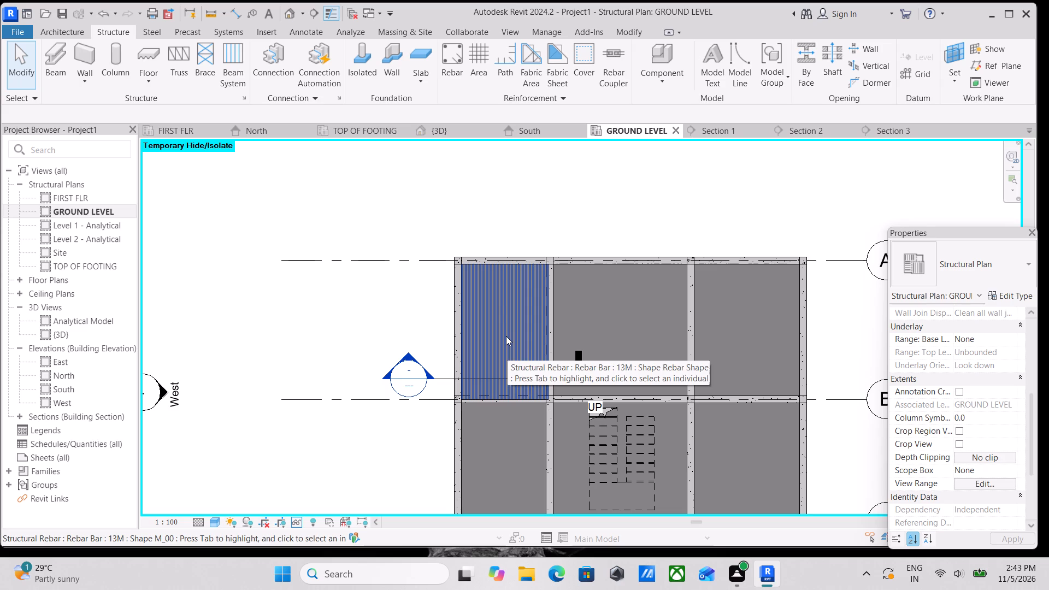
{"action": "scroll", "coordinate": [506, 337], "scroll_direction": "down", "scroll_amount": 3}
{"action": "middle_click_drag", "start_coordinate": [541, 396], "coordinate": [527, 293]}
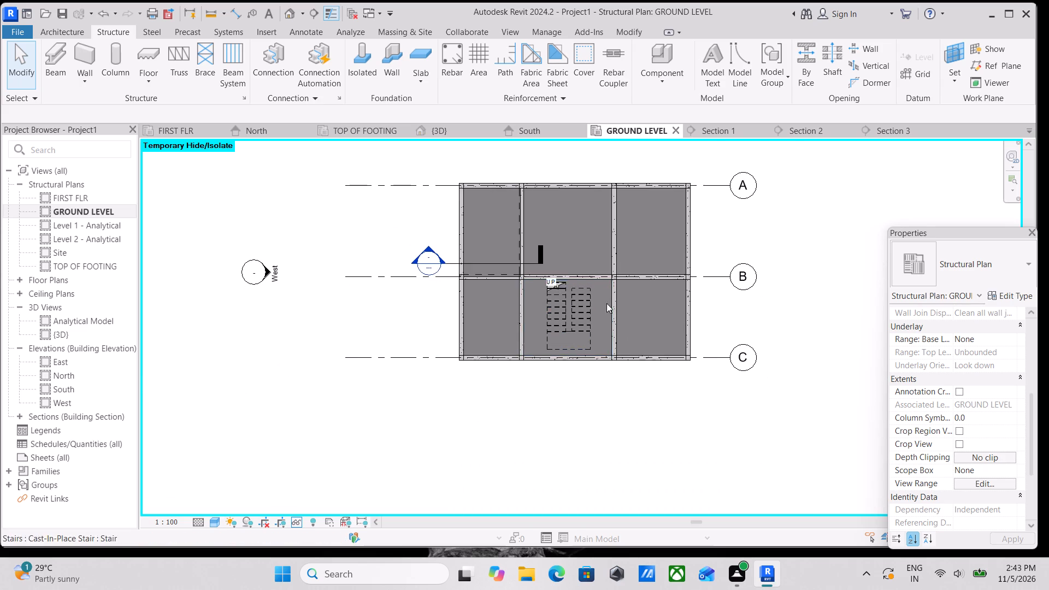
{"action": "scroll", "coordinate": [637, 302], "scroll_direction": "up", "scroll_amount": 2}
{"action": "scroll", "coordinate": [663, 345], "scroll_direction": "up", "scroll_amount": 1}
{"action": "middle_click_drag", "start_coordinate": [663, 345], "coordinate": [627, 328]}
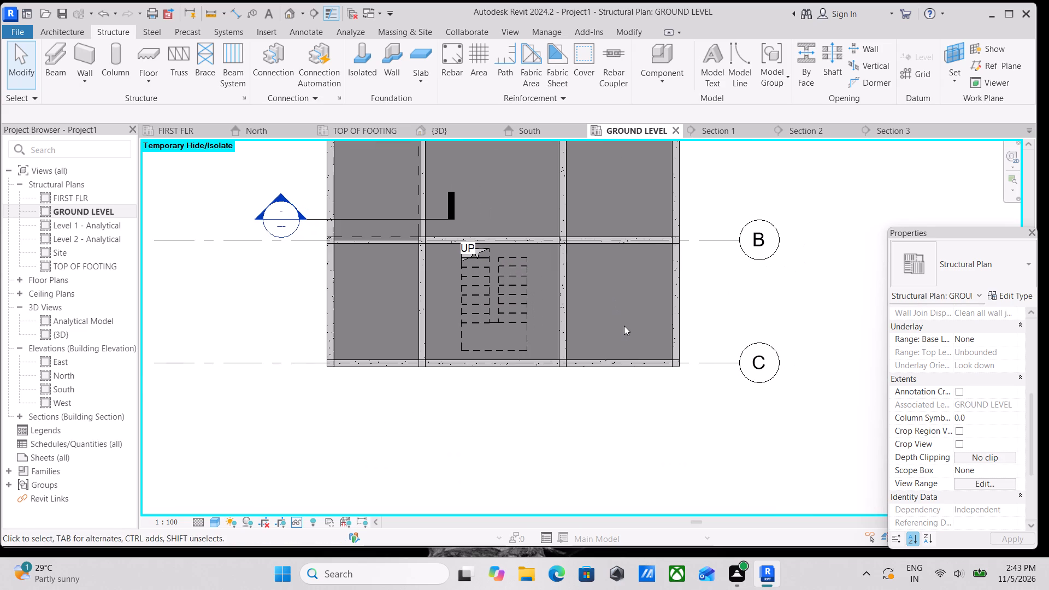
{"action": "middle_click_drag", "start_coordinate": [624, 326], "coordinate": [610, 344]}
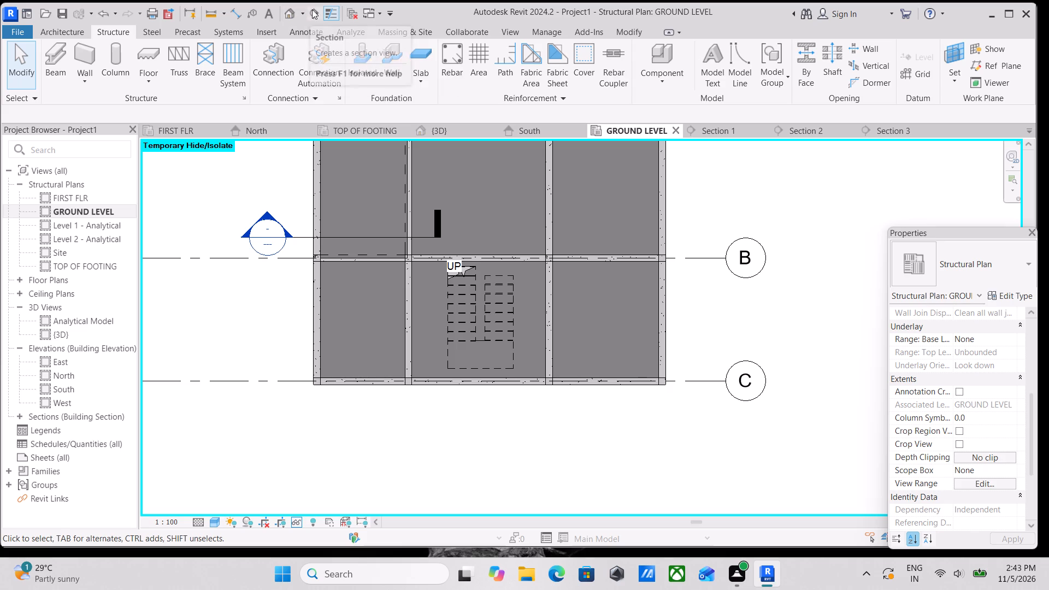
{"action": "left_click", "coordinate": [312, 9]}
{"action": "left_click", "coordinate": [637, 162]}
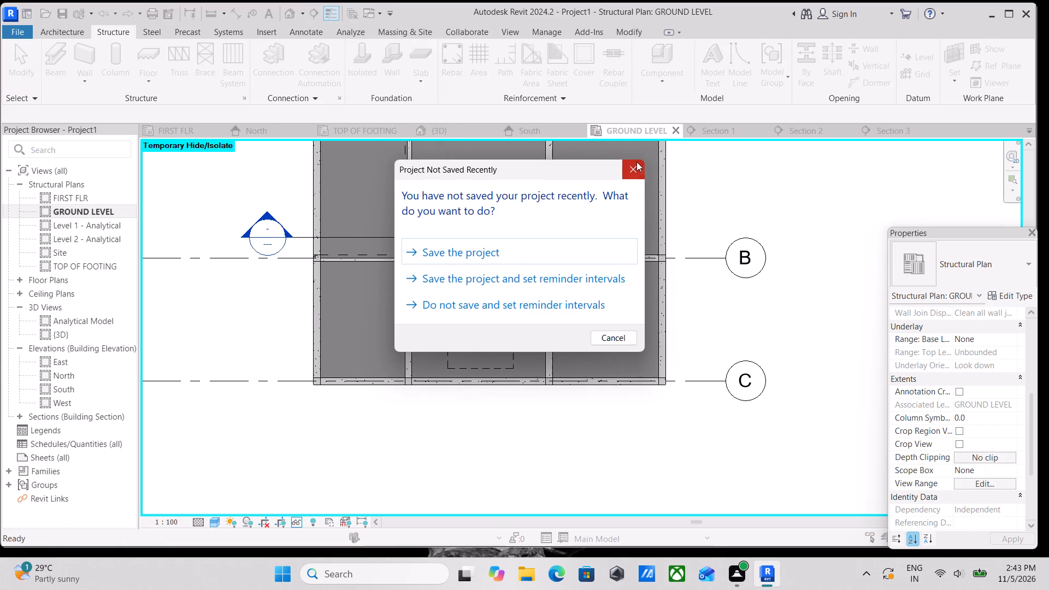
{"action": "scroll", "coordinate": [553, 372], "scroll_direction": "up", "scroll_amount": 2}
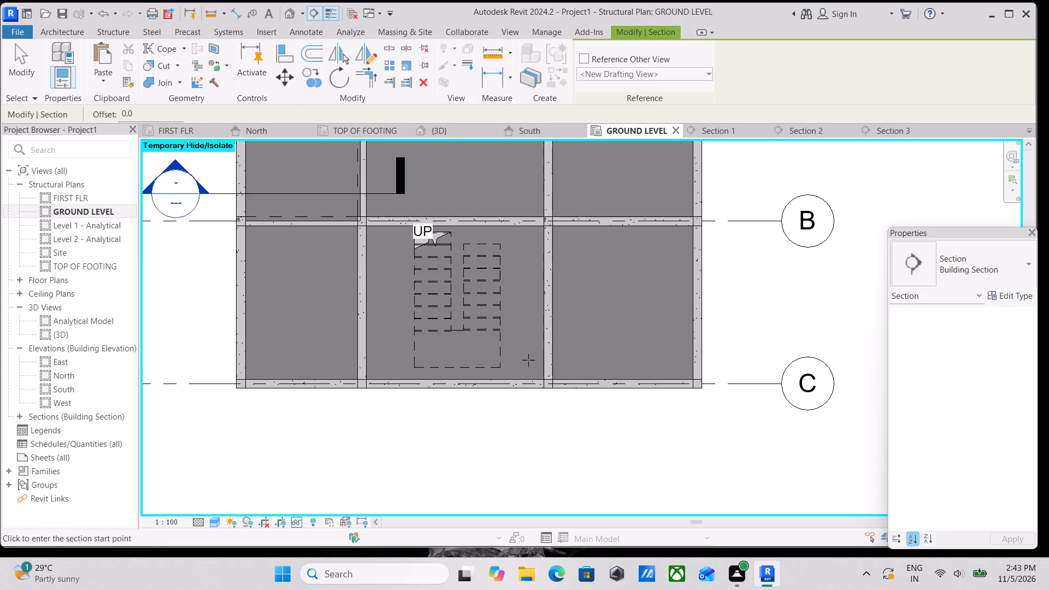
{"action": "left_click", "coordinate": [530, 359]}
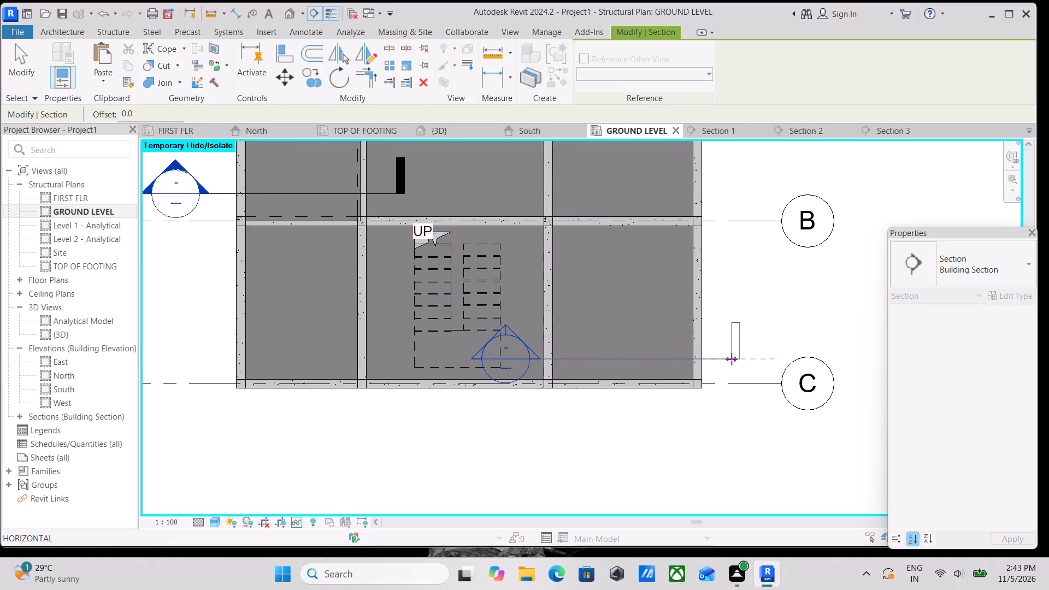
{"action": "left_click", "coordinate": [732, 359]}
Adjust the new section's line end, far clip and side crop extents to fit the east bay, with its depth reaching just past grid B.
{"action": "middle_click_drag", "start_coordinate": [628, 240], "coordinate": [639, 286]}
{"action": "left_click_drag", "start_coordinate": [640, 243], "coordinate": [642, 252]}
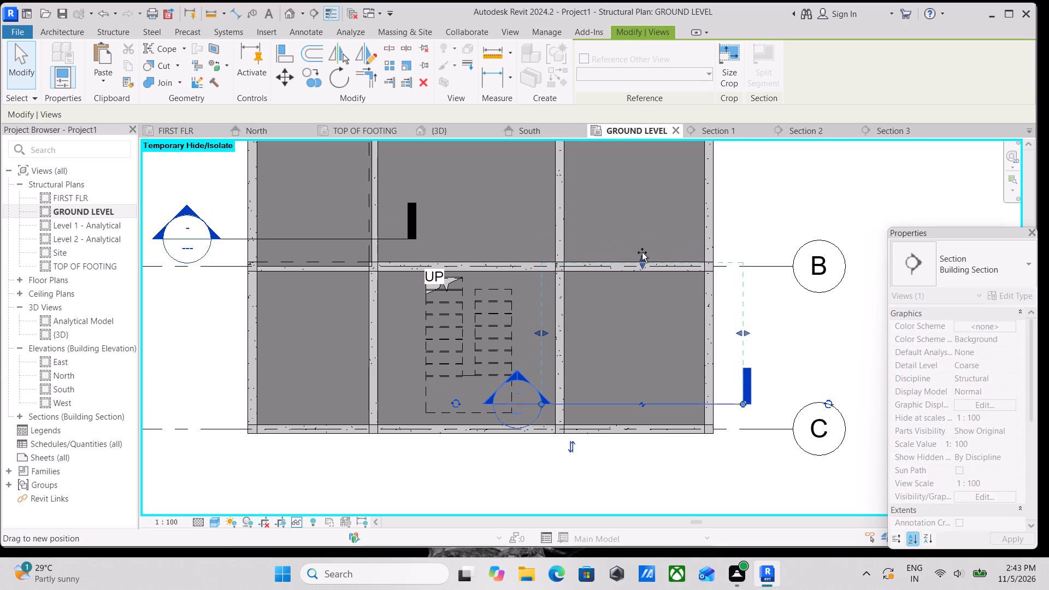
{"action": "left_click_drag", "start_coordinate": [642, 252], "coordinate": [643, 253]}
{"action": "middle_click_drag", "start_coordinate": [711, 396], "coordinate": [698, 342]}
{"action": "left_click_drag", "start_coordinate": [730, 349], "coordinate": [700, 349]}
{"action": "left_click_drag", "start_coordinate": [727, 279], "coordinate": [714, 279]}
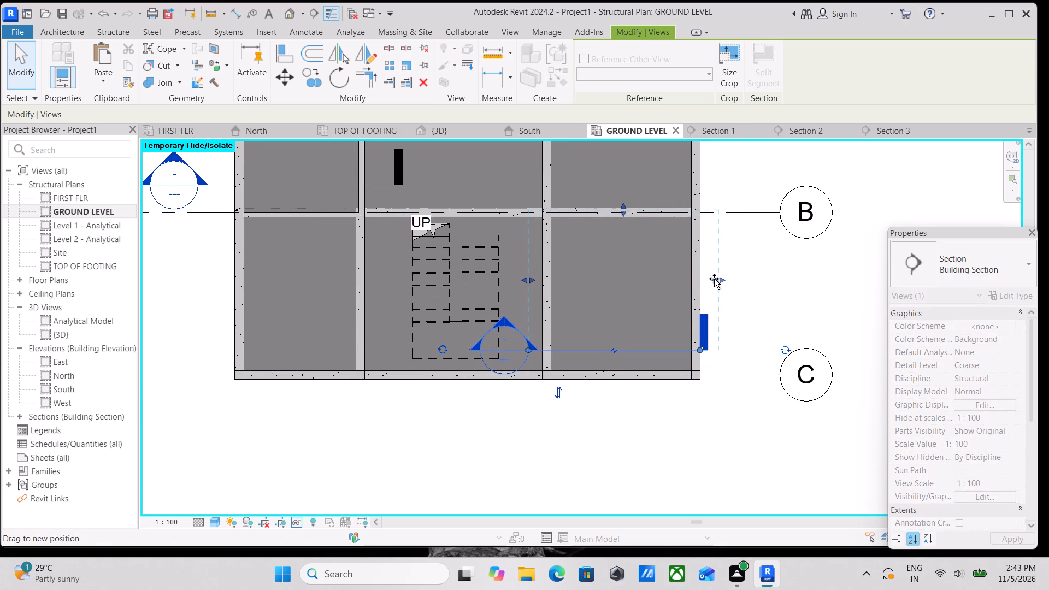
{"action": "left_click_drag", "start_coordinate": [714, 279], "coordinate": [699, 279]}
{"action": "scroll", "coordinate": [633, 291], "scroll_direction": "up", "scroll_amount": 2}
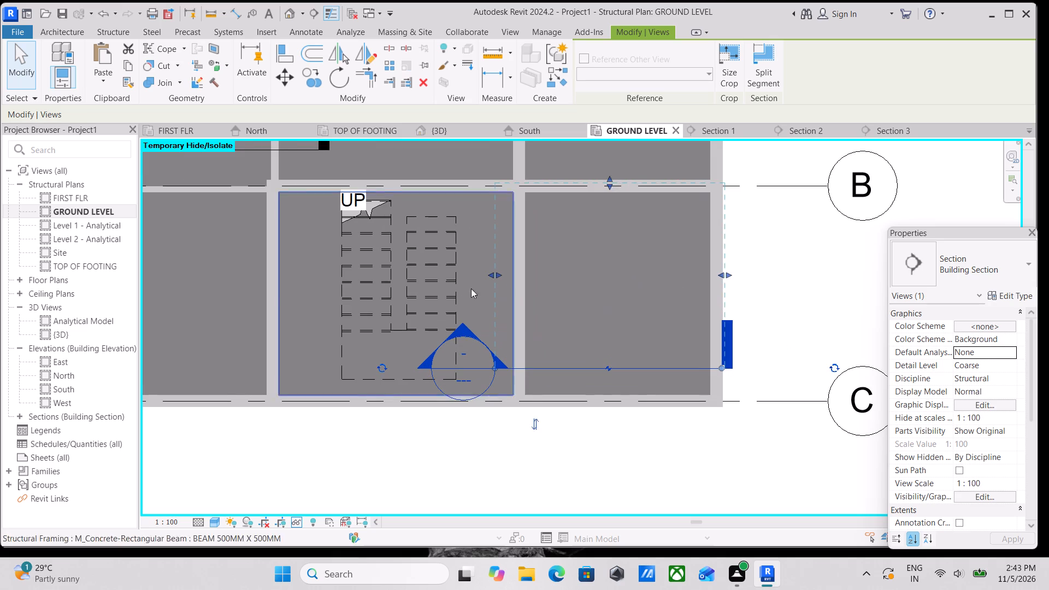
{"action": "left_click_drag", "start_coordinate": [499, 273], "coordinate": [512, 273]}
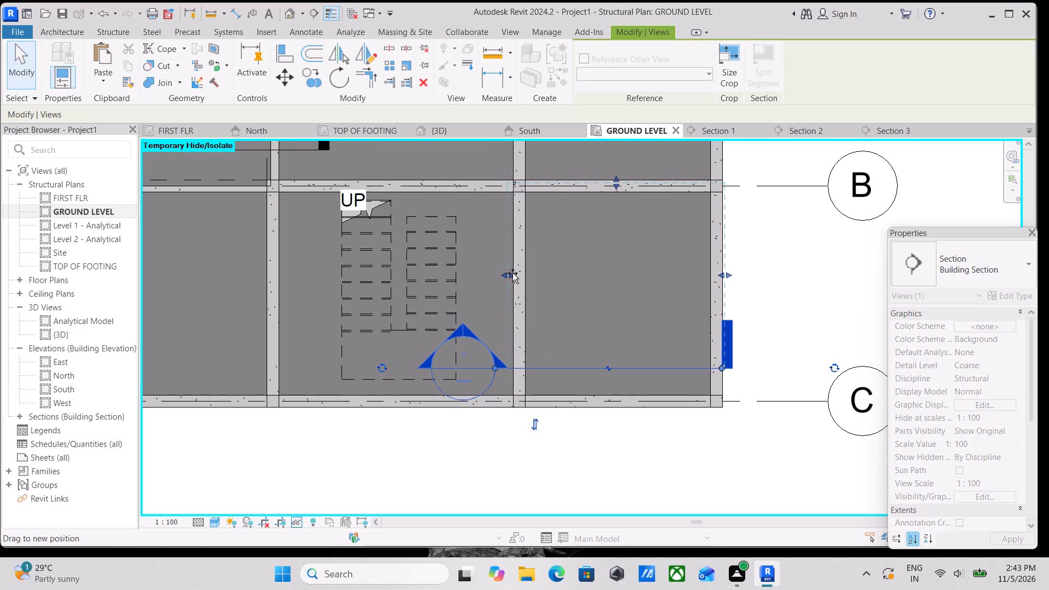
{"action": "left_click_drag", "start_coordinate": [512, 273], "coordinate": [516, 273]}
{"action": "scroll", "coordinate": [523, 341], "scroll_direction": "down", "scroll_amount": 1}
{"action": "middle_click_drag", "start_coordinate": [523, 341], "coordinate": [512, 343]}
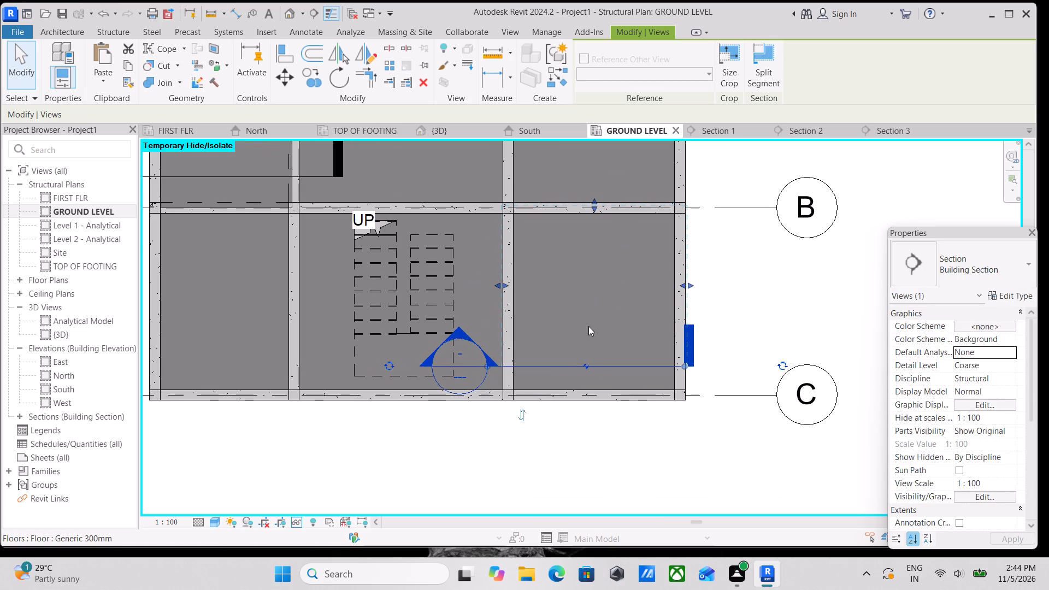
Open the new section's view and temporarily hide the GROUND LEVEL 500 mm x 500 mm concrete beam behind the slab.
{"action": "right_click", "coordinate": [558, 363]}
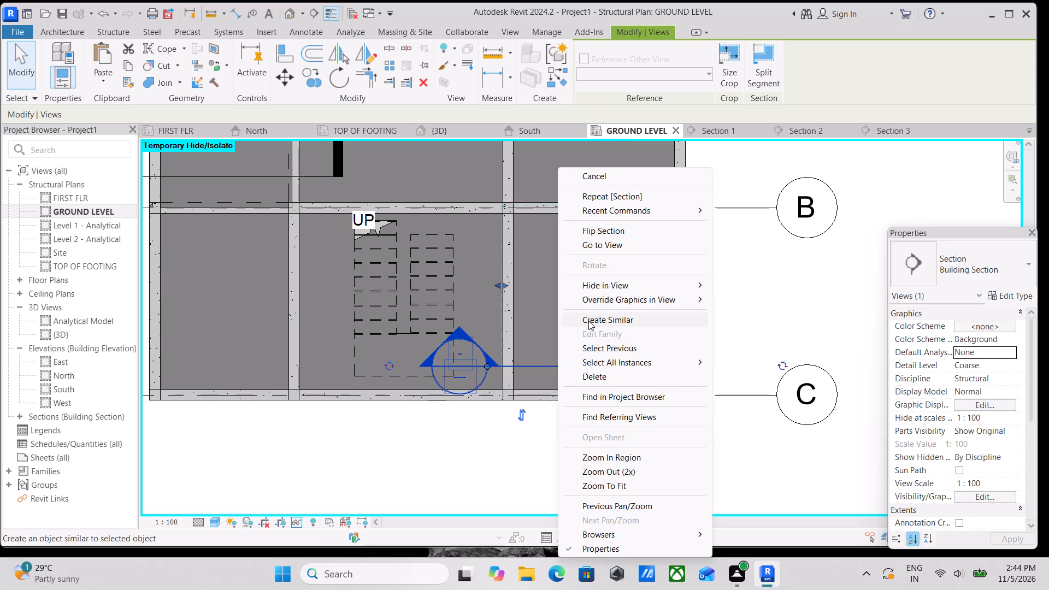
{"action": "left_click", "coordinate": [598, 246]}
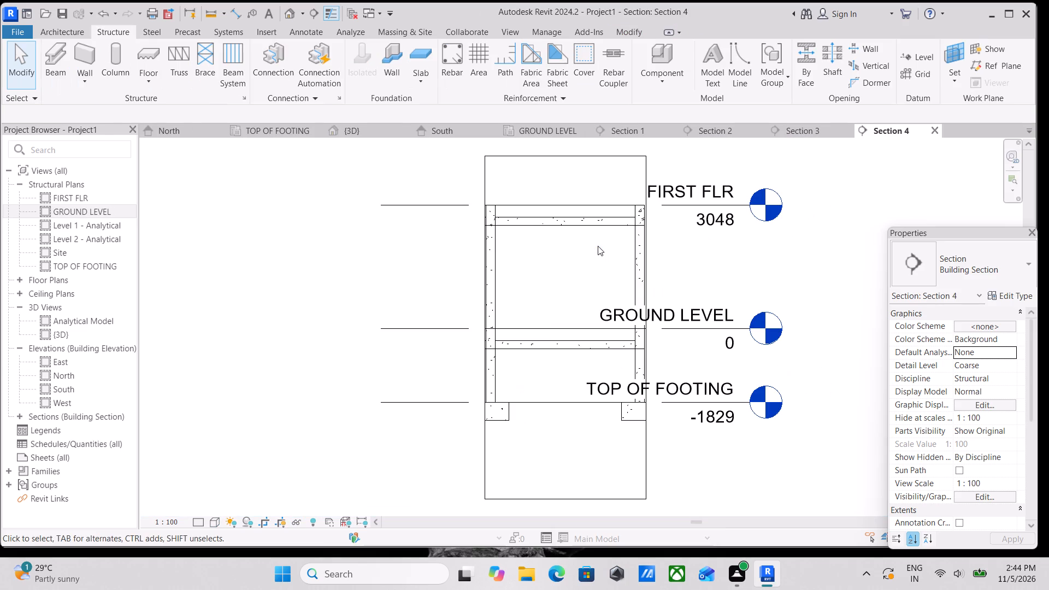
{"action": "scroll", "coordinate": [546, 338], "scroll_direction": "down", "scroll_amount": 2}
{"action": "middle_click_drag", "start_coordinate": [546, 339], "coordinate": [496, 328]}
{"action": "scroll", "coordinate": [479, 350], "scroll_direction": "up", "scroll_amount": 2}
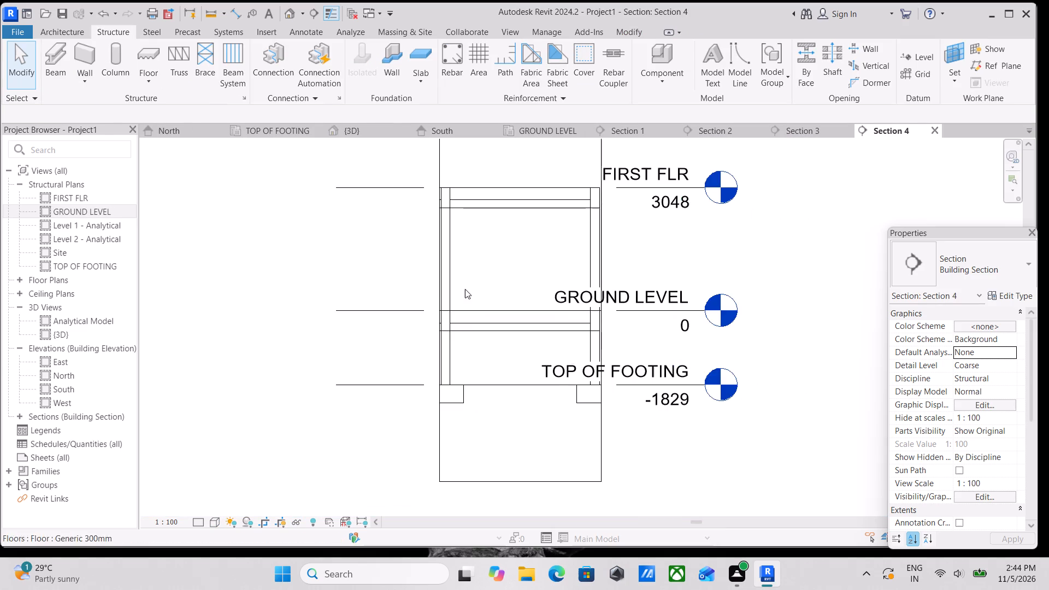
{"action": "scroll", "coordinate": [465, 289], "scroll_direction": "up", "scroll_amount": 2}
{"action": "left_click", "coordinate": [465, 336]}
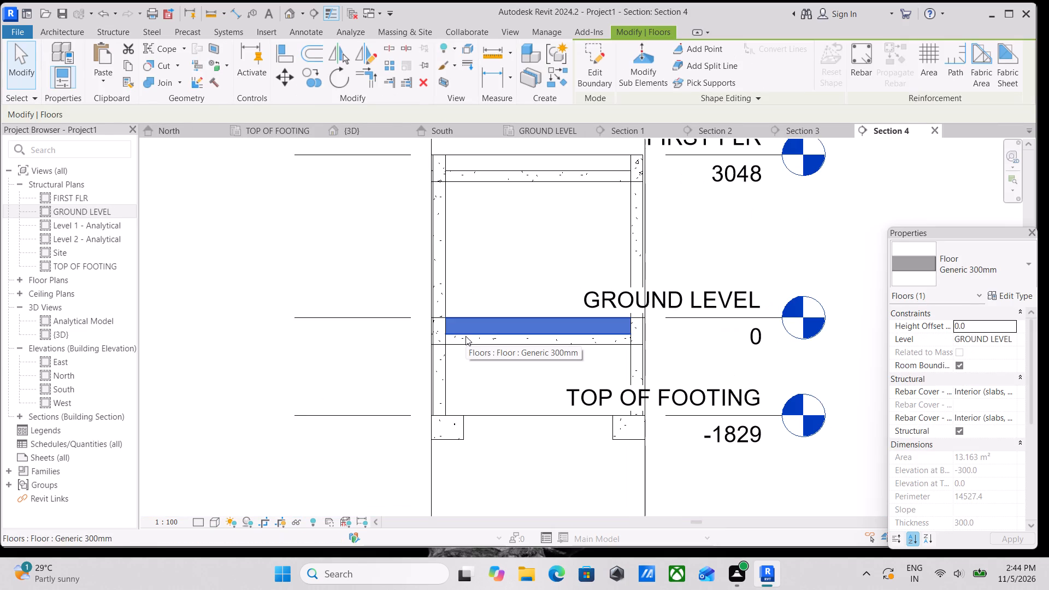
{"action": "left_click", "coordinate": [475, 346]}
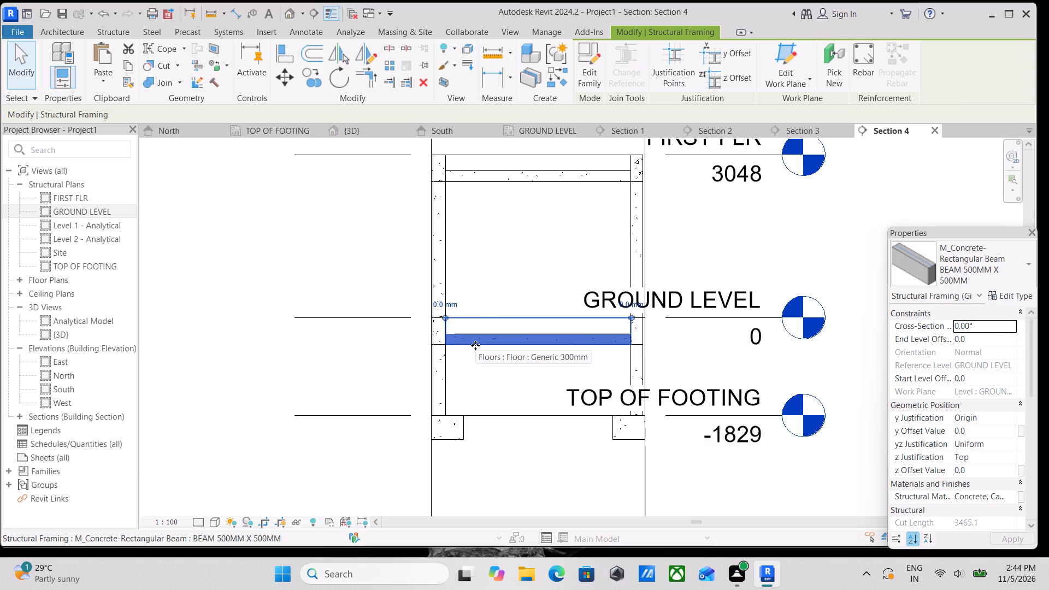
{"action": "type", "text": "HH"}
{"action": "scroll", "coordinate": [475, 345], "scroll_direction": "up", "scroll_amount": 2}
{"action": "scroll", "coordinate": [475, 345], "scroll_direction": "down", "scroll_amount": 1}
{"action": "middle_click_drag", "start_coordinate": [473, 346], "coordinate": [395, 380]}
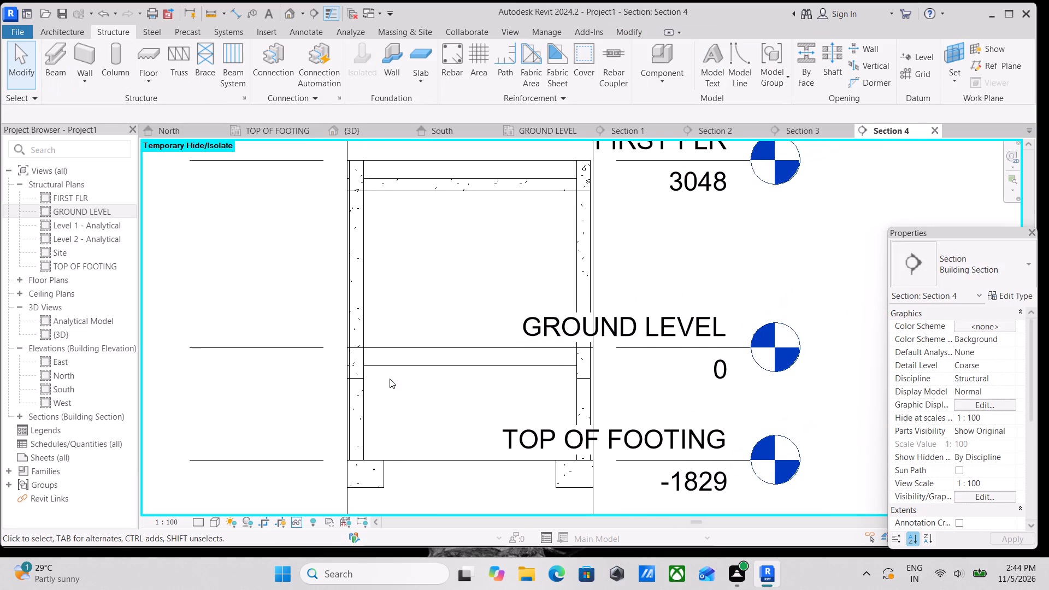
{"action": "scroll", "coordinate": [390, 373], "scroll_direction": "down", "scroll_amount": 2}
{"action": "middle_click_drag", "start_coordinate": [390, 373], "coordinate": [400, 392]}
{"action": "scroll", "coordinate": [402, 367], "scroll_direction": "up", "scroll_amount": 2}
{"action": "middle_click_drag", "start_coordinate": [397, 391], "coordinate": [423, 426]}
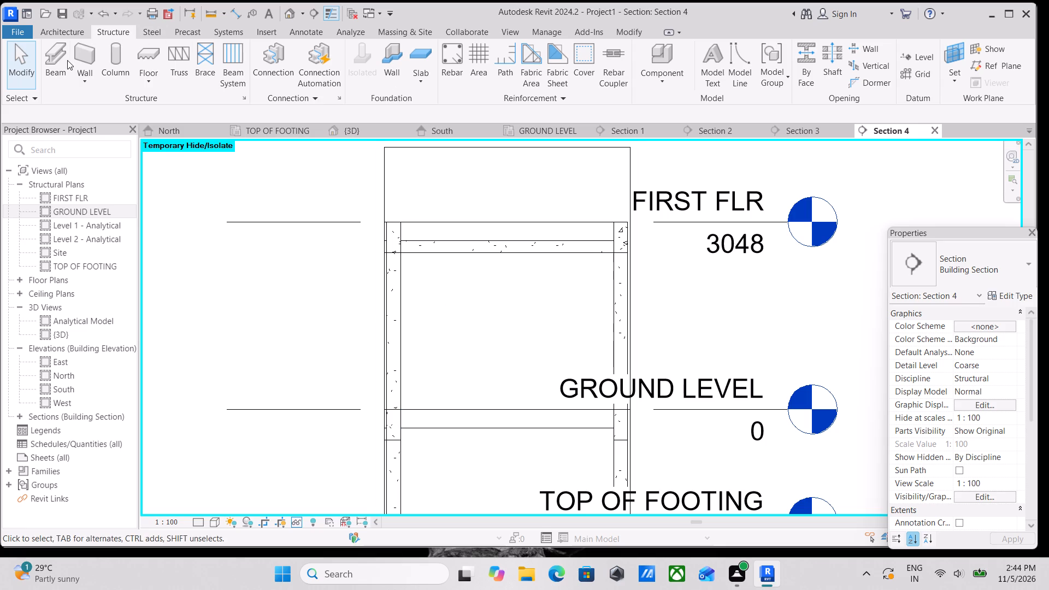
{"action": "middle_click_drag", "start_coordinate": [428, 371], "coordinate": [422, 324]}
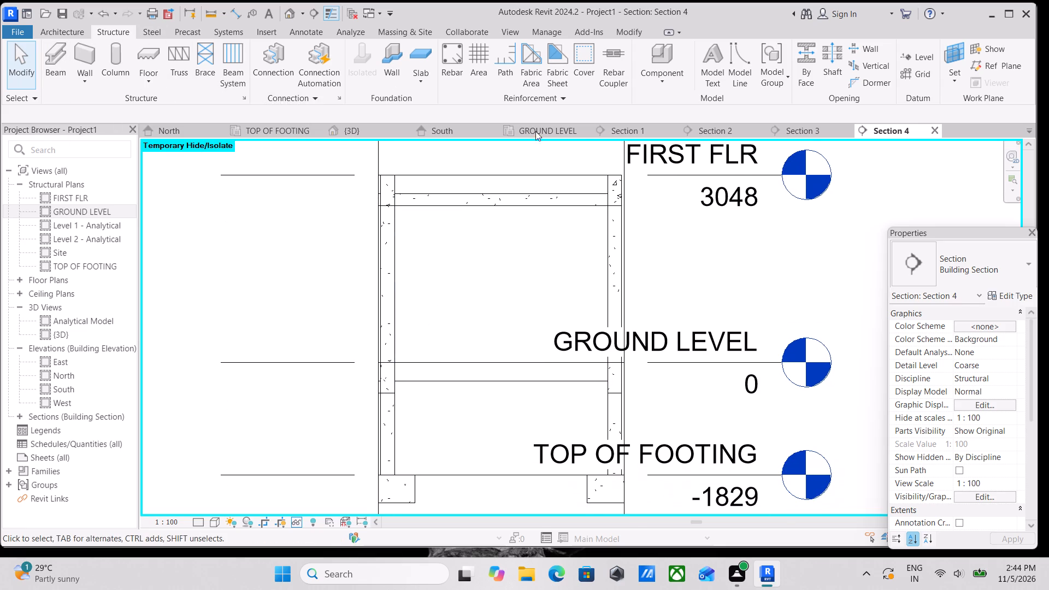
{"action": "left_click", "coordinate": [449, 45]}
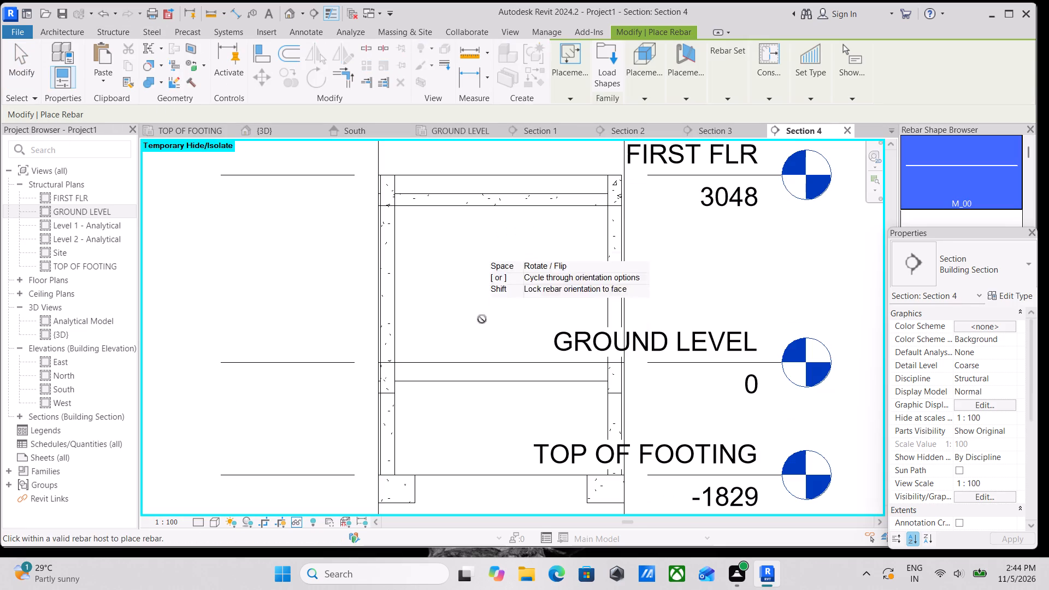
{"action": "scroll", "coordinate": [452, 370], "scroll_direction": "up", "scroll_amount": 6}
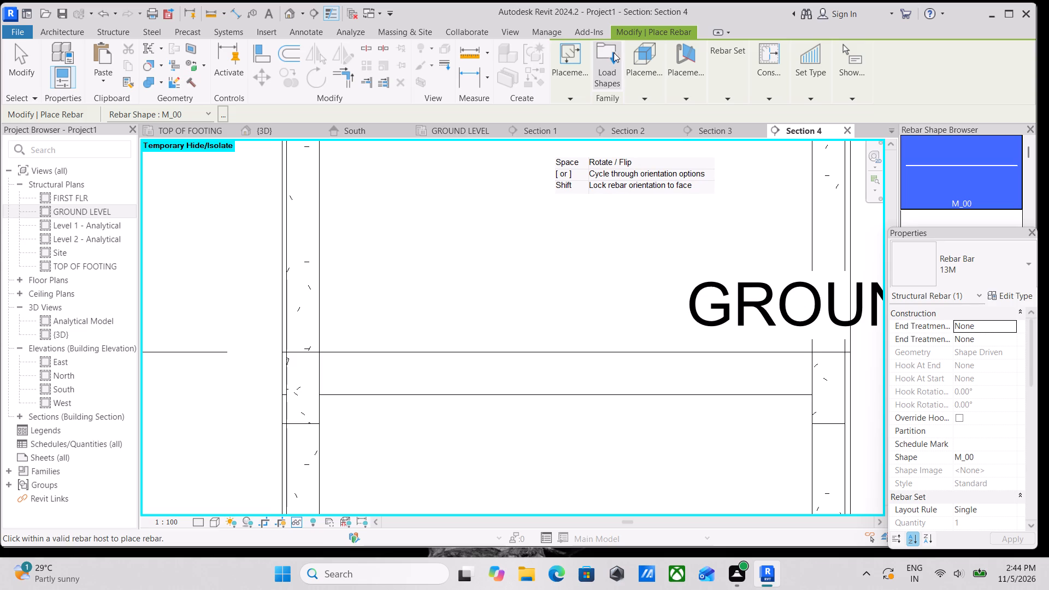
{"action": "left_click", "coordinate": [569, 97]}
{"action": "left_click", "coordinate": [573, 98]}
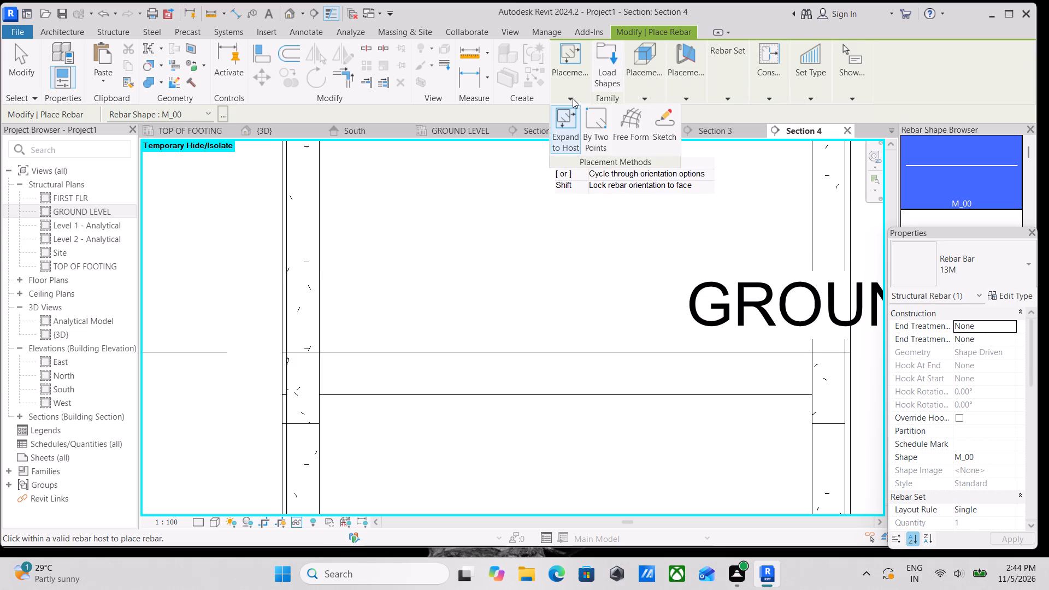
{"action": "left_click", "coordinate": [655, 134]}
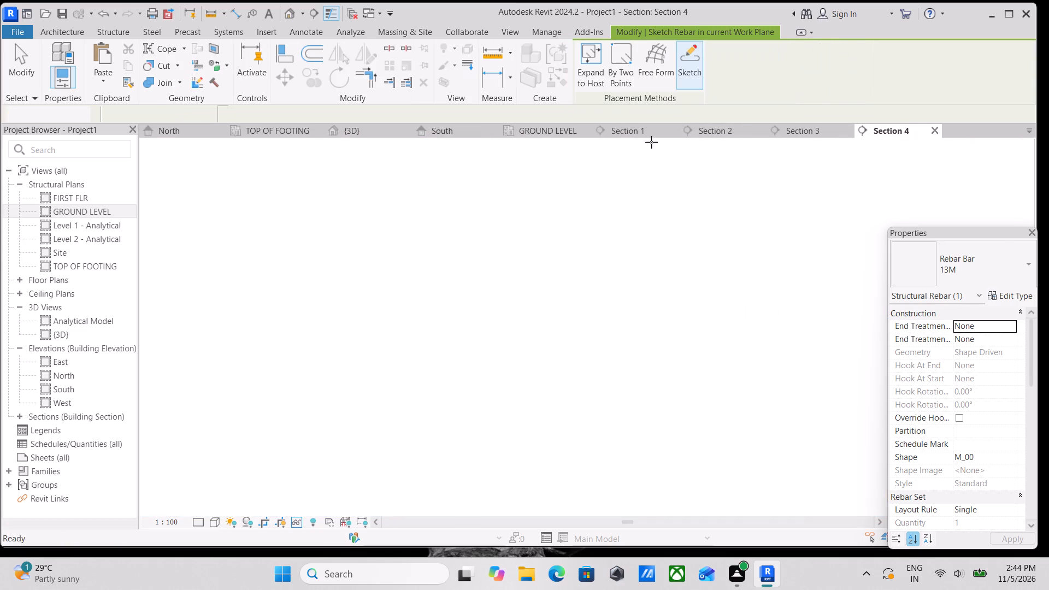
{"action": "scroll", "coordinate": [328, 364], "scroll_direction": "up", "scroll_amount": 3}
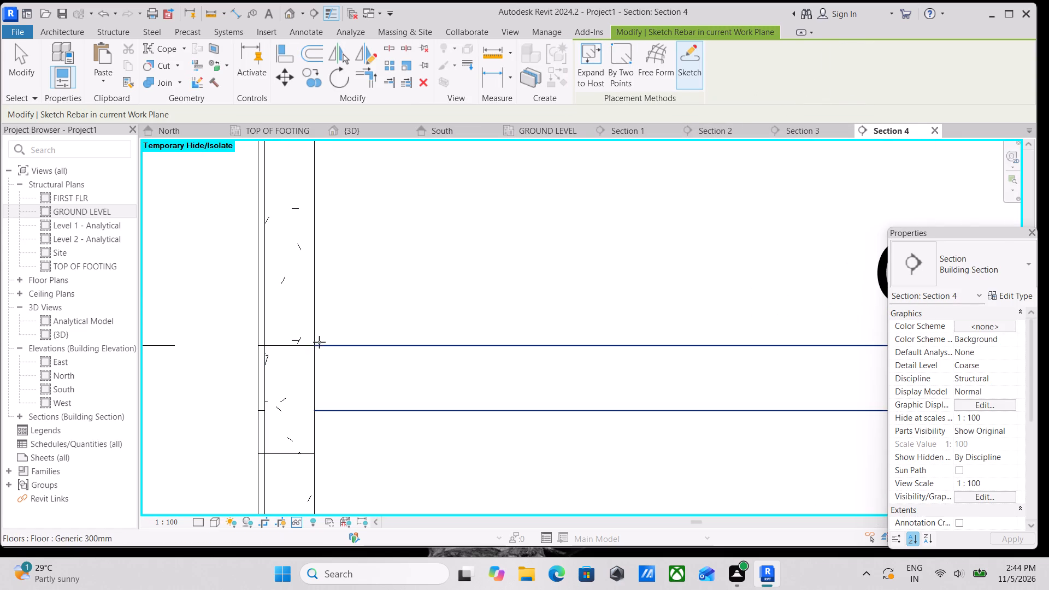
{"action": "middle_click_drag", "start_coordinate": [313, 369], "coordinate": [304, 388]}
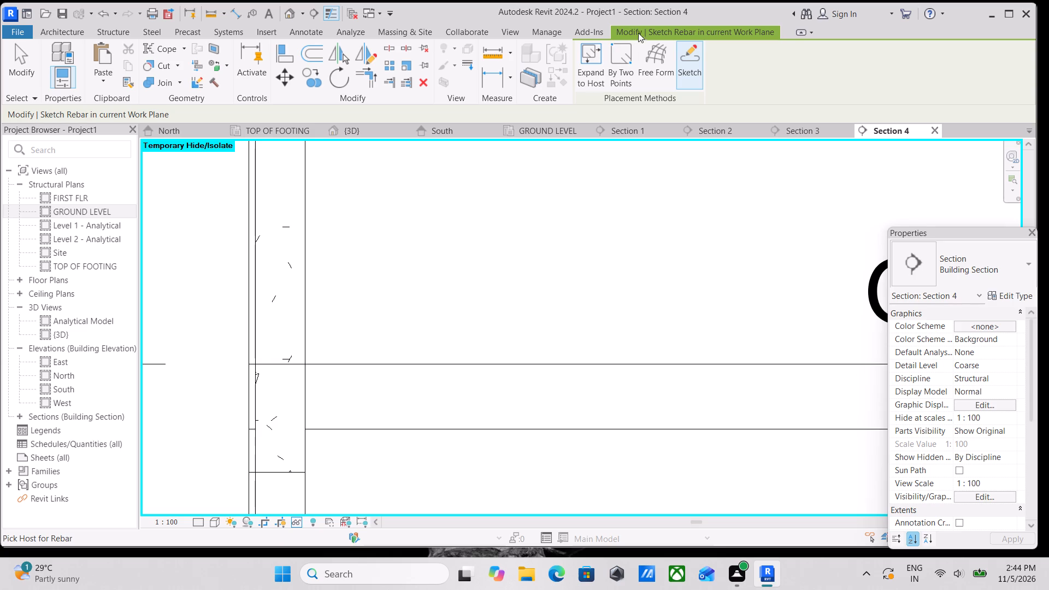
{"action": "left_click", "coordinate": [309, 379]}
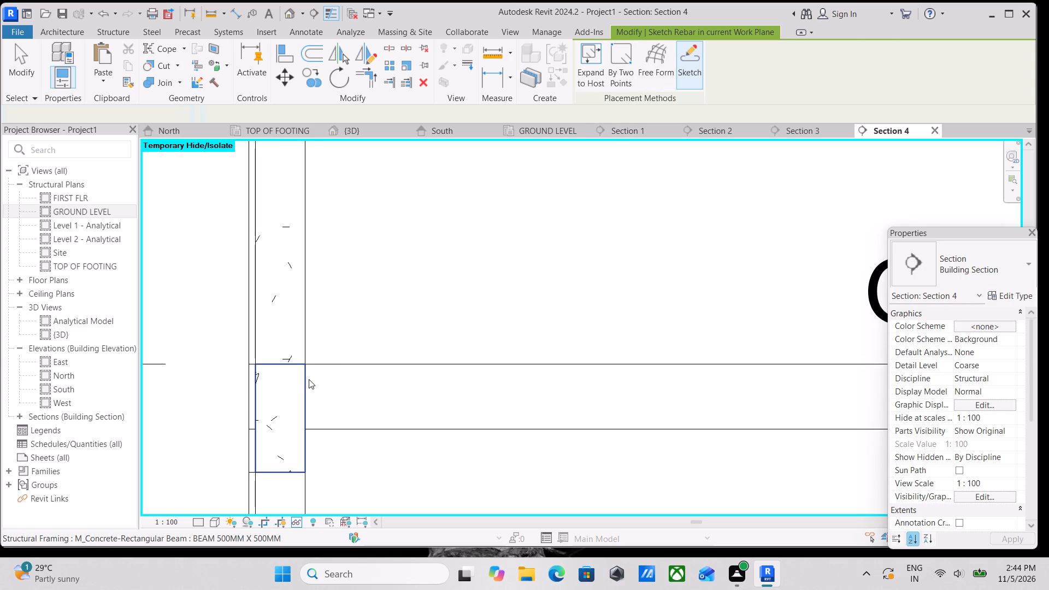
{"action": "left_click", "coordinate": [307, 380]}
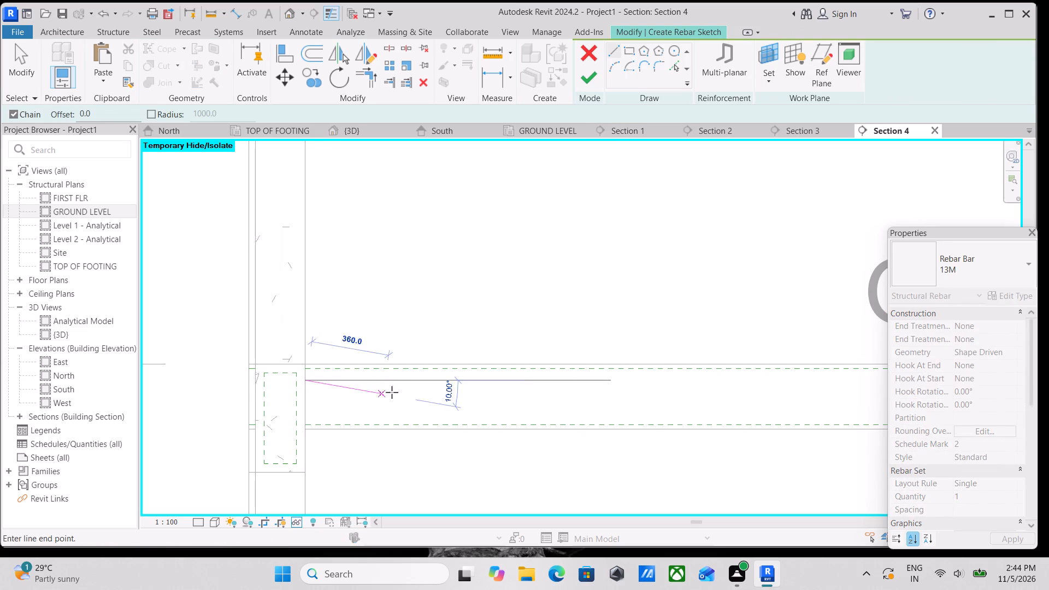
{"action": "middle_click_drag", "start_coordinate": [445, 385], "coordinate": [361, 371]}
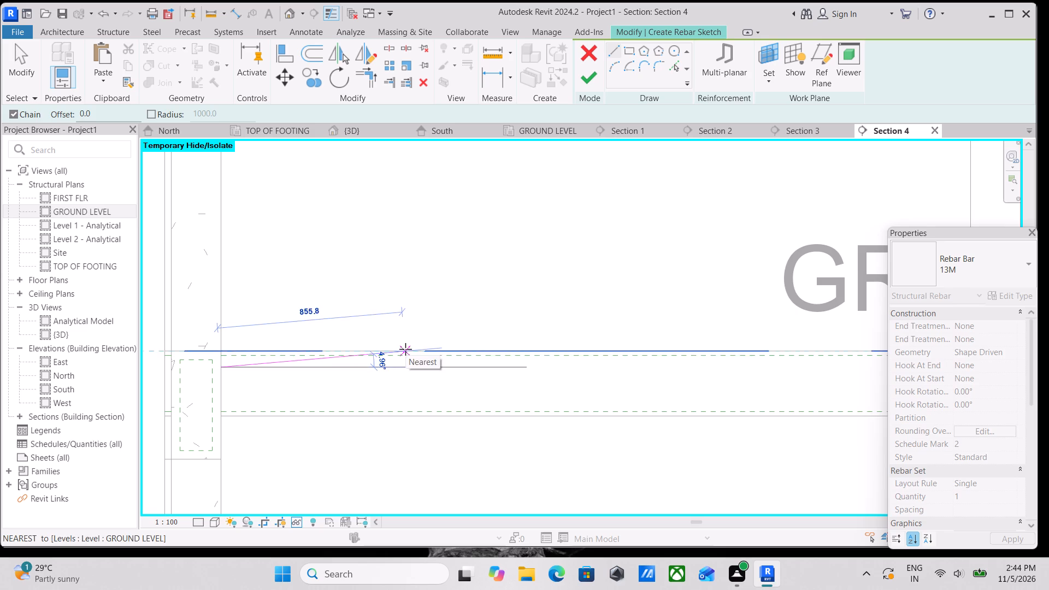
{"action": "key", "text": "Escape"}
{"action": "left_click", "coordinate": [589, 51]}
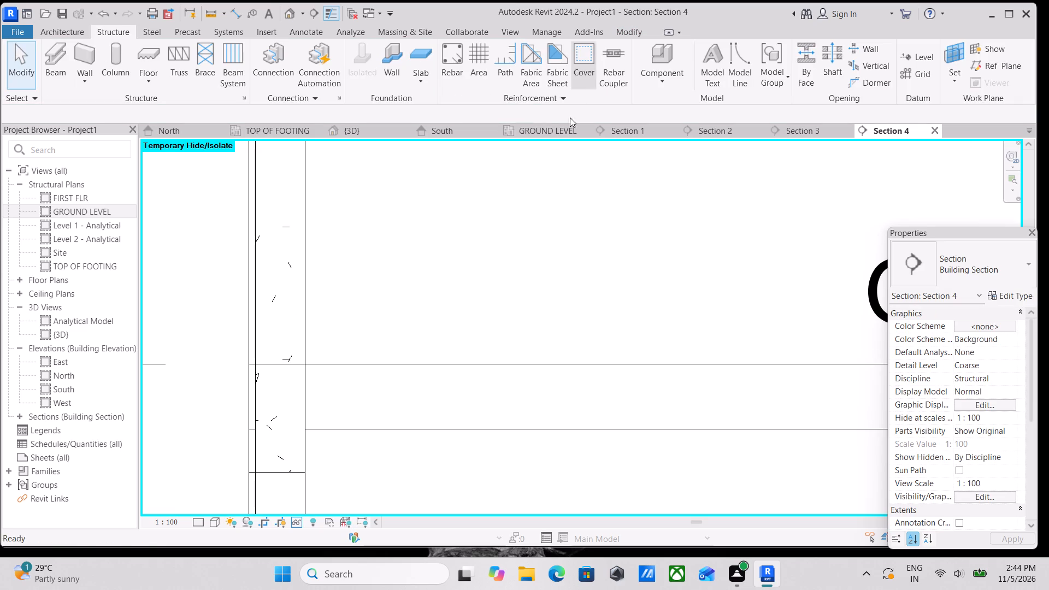
Inspect the rebar cover setting of the GROUND LEVEL slab in the new section view.
{"action": "left_click", "coordinate": [585, 60]}
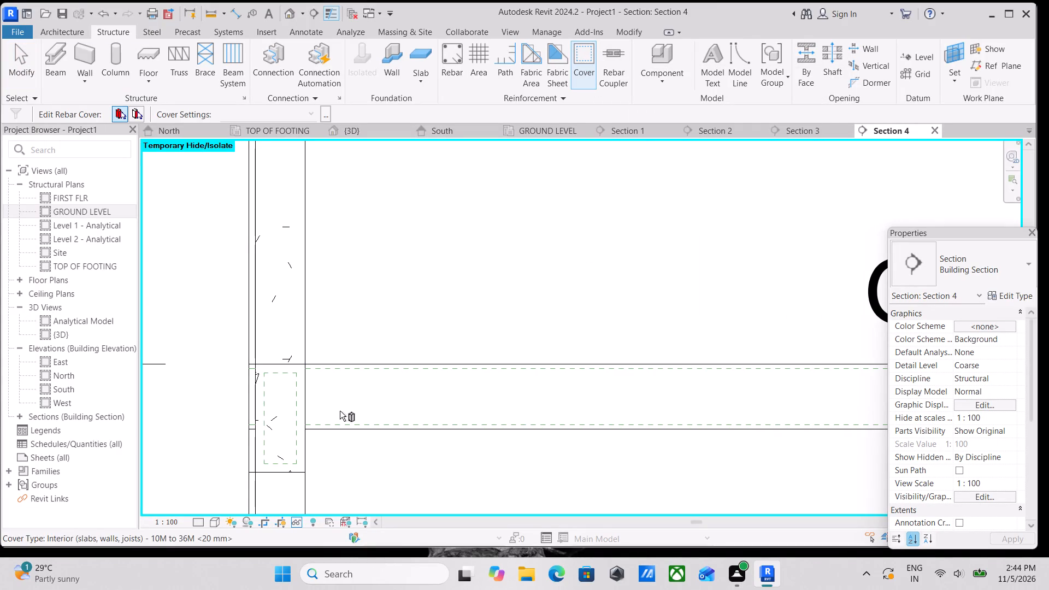
{"action": "scroll", "coordinate": [306, 374], "scroll_direction": "up", "scroll_amount": 2}
{"action": "left_click", "coordinate": [341, 362]}
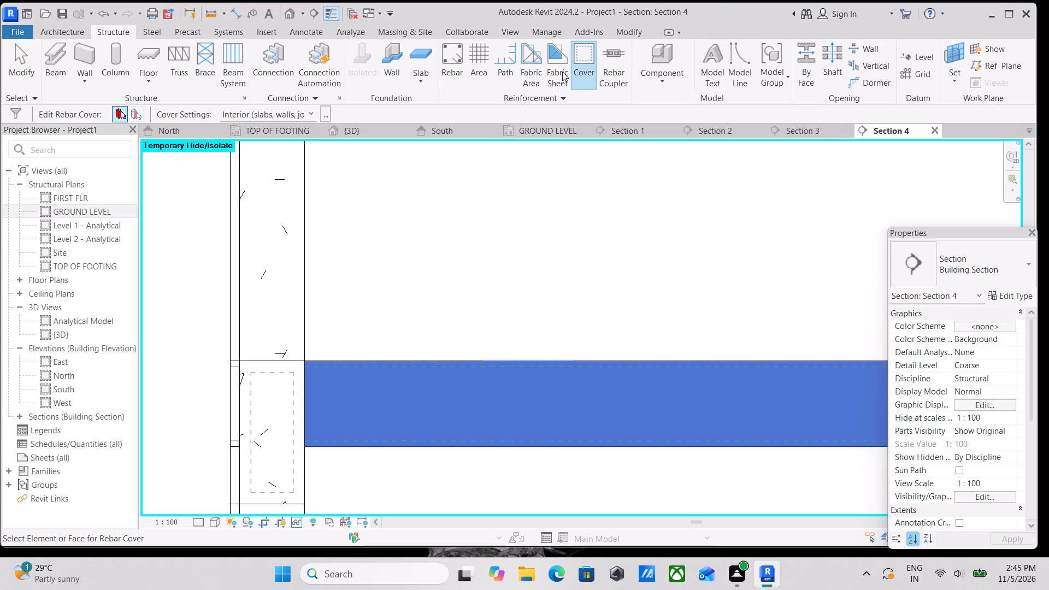
Sketch a 13M bar hosted in the slab: about 700 mm along the top from the left column face, bending down at 45° at its end.
{"action": "left_click", "coordinate": [449, 71]}
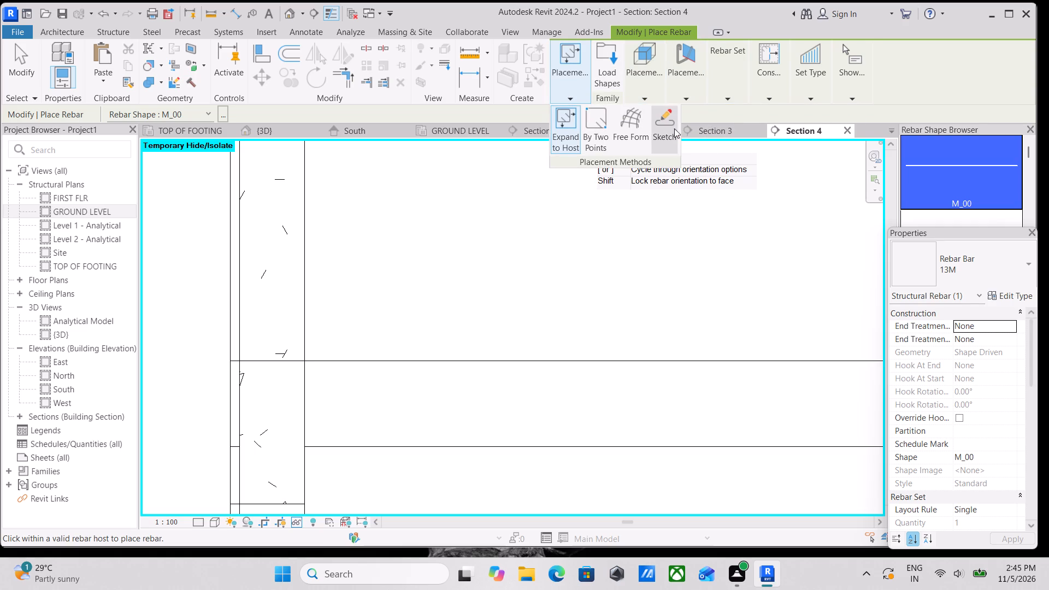
{"action": "left_click", "coordinate": [665, 128]}
{"action": "scroll", "coordinate": [312, 387], "scroll_direction": "up", "scroll_amount": 2}
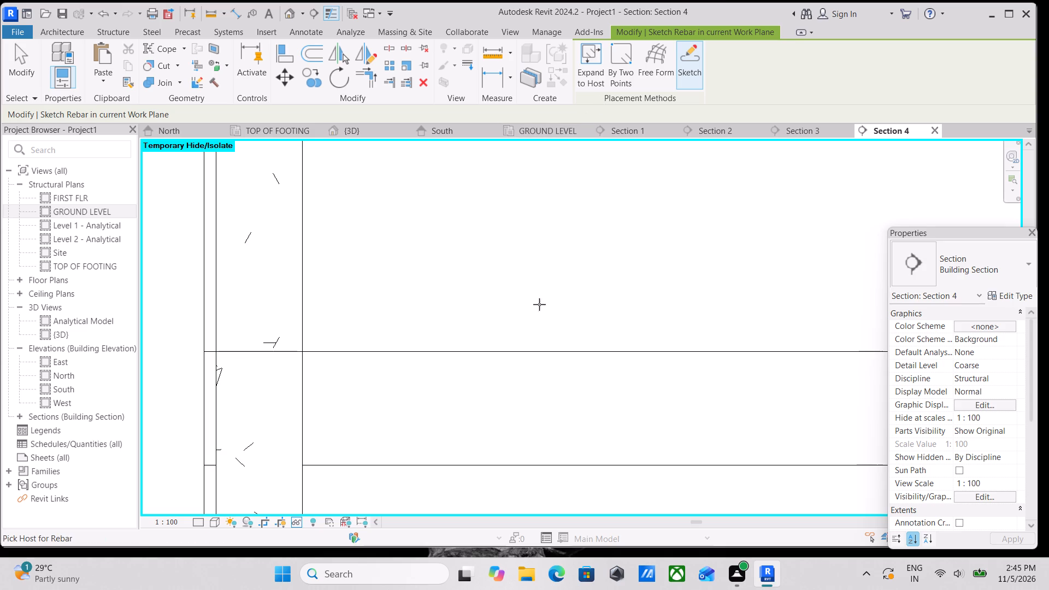
{"action": "middle_click_drag", "start_coordinate": [332, 389], "coordinate": [394, 414]}
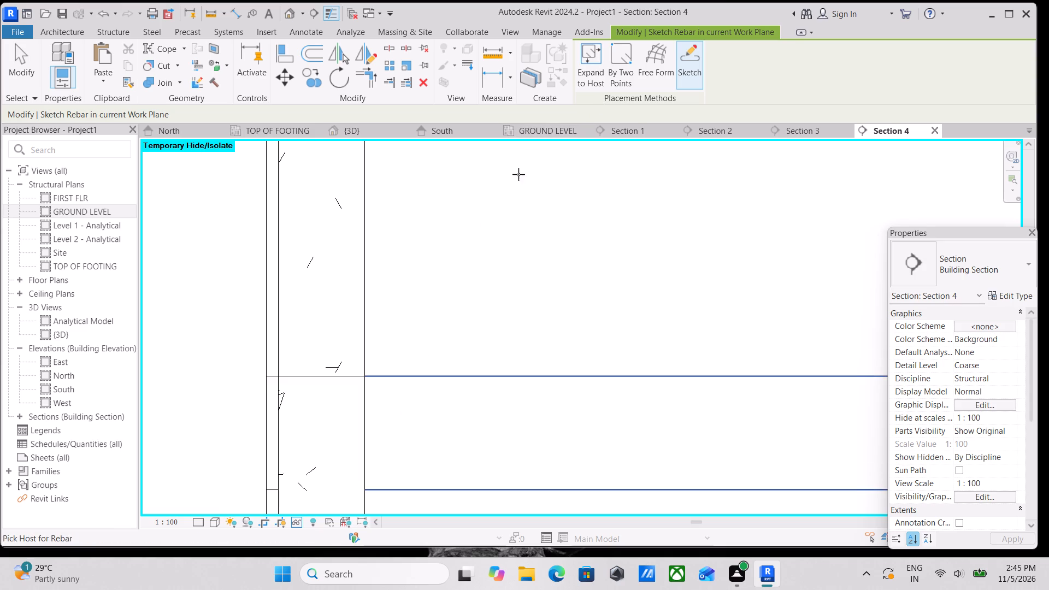
{"action": "left_click", "coordinate": [411, 377]}
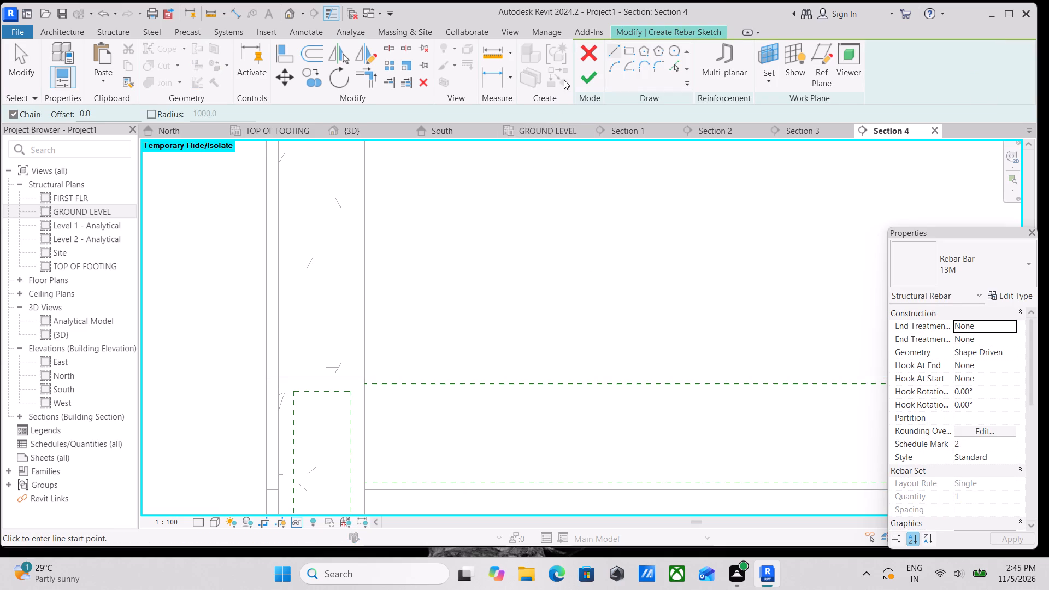
{"action": "left_click", "coordinate": [616, 48]}
{"action": "scroll", "coordinate": [373, 402], "scroll_direction": "up", "scroll_amount": 3}
{"action": "left_click", "coordinate": [361, 387]}
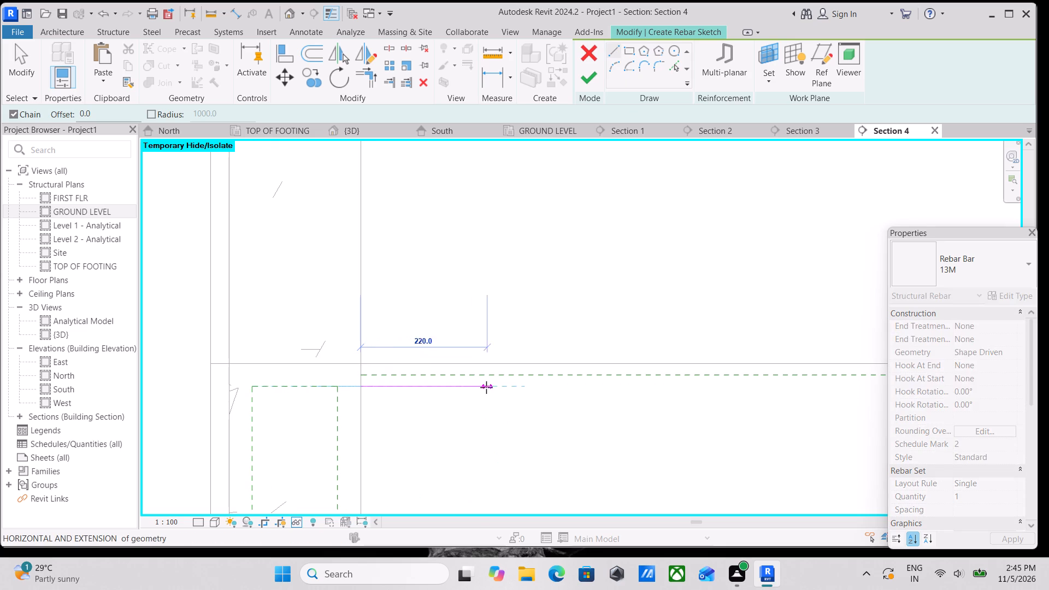
{"action": "middle_click_drag", "start_coordinate": [522, 388], "coordinate": [311, 381]}
{"action": "scroll", "coordinate": [430, 379], "scroll_direction": "down", "scroll_amount": 2}
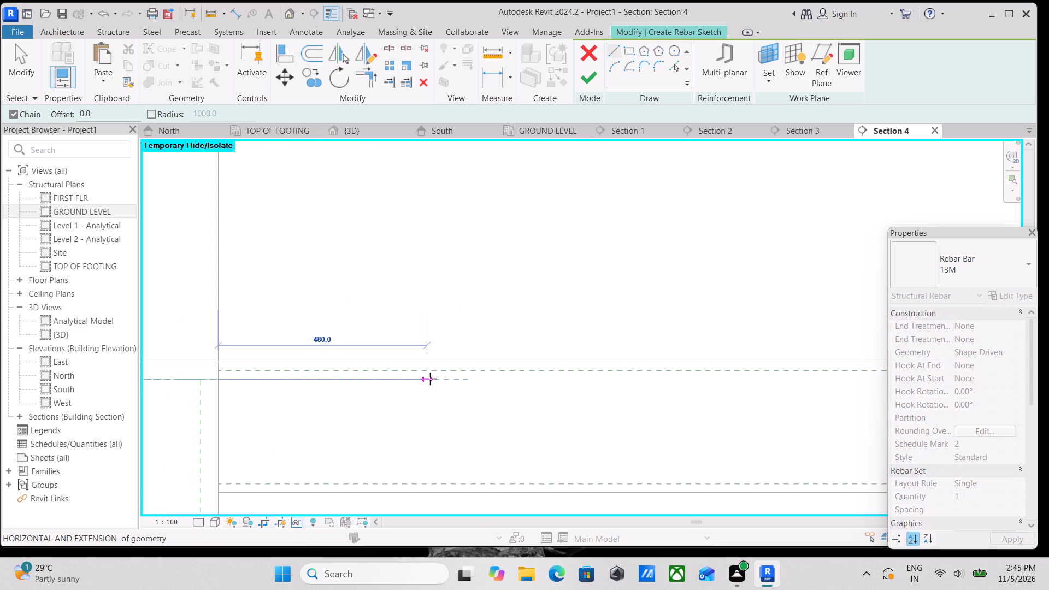
{"action": "middle_click_drag", "start_coordinate": [430, 379], "coordinate": [362, 379]}
{"action": "scroll", "coordinate": [410, 379], "scroll_direction": "down", "scroll_amount": 2}
{"action": "middle_click_drag", "start_coordinate": [436, 376], "coordinate": [413, 376]}
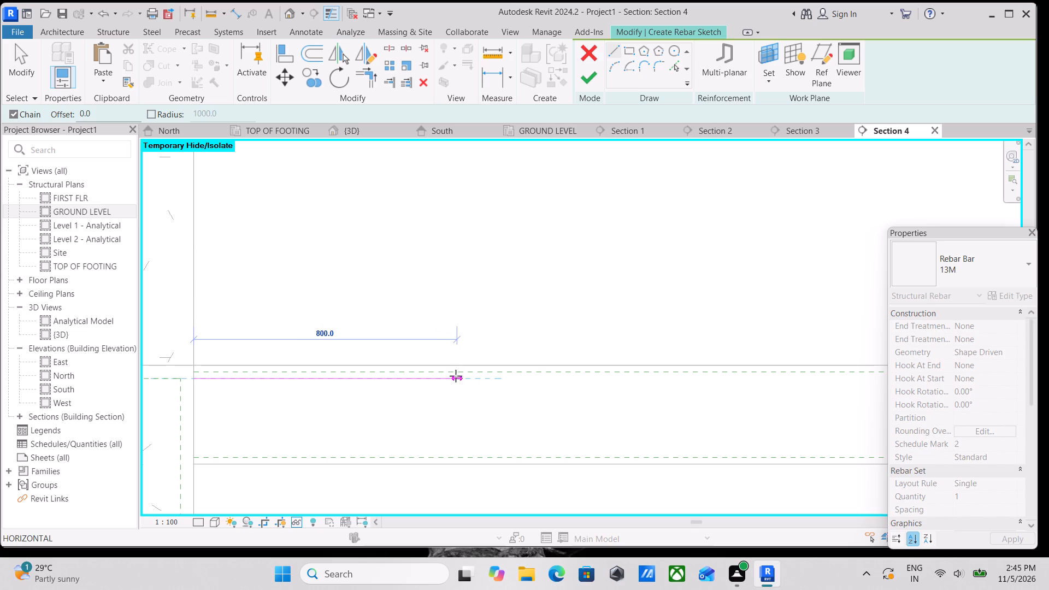
{"action": "left_click", "coordinate": [403, 380]}
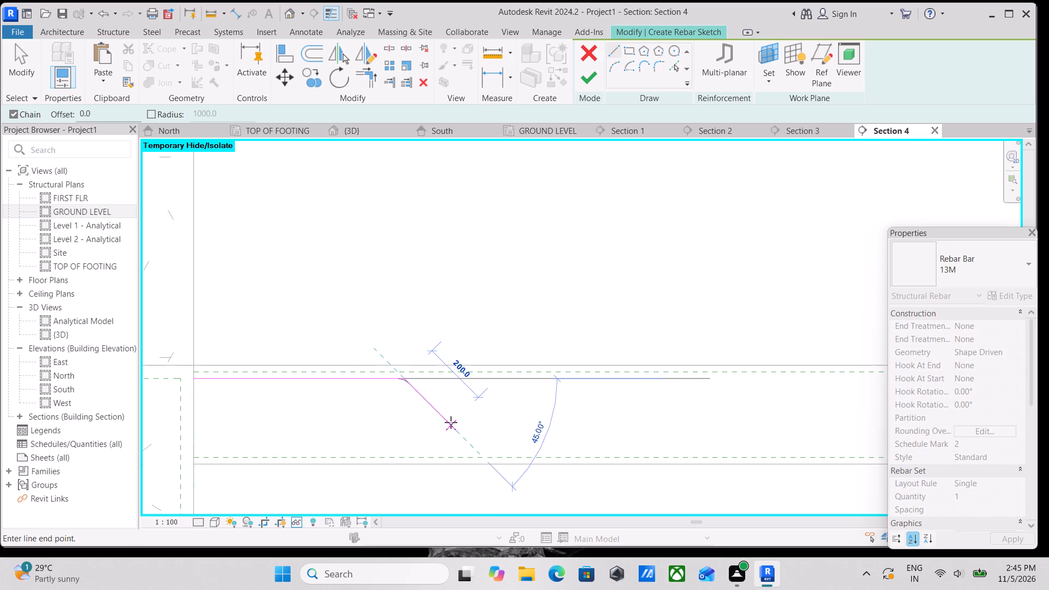
{"action": "left_click", "coordinate": [429, 377]}
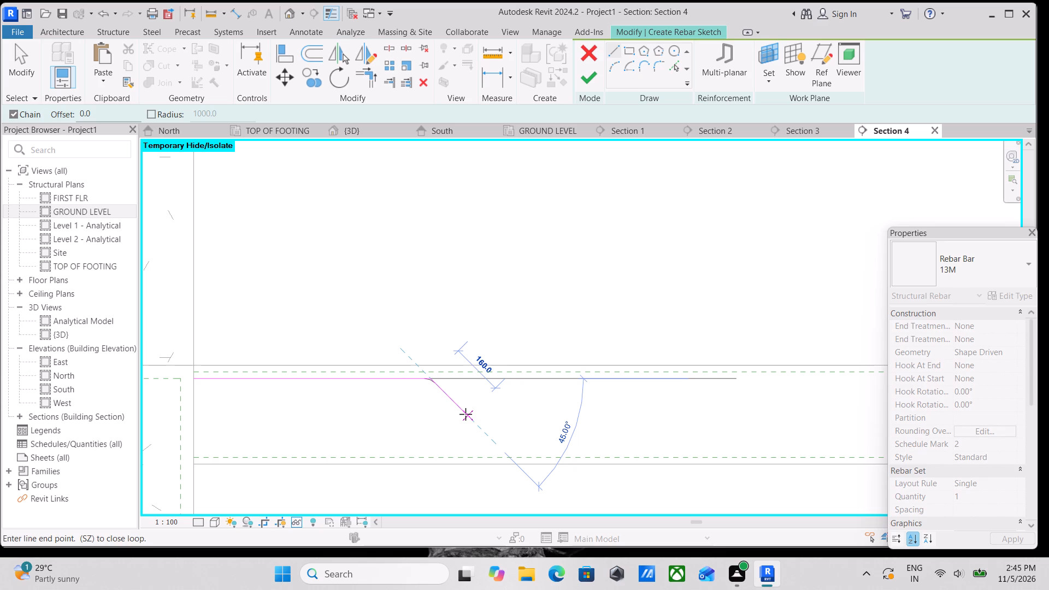
{"action": "left_click", "coordinate": [472, 417]}
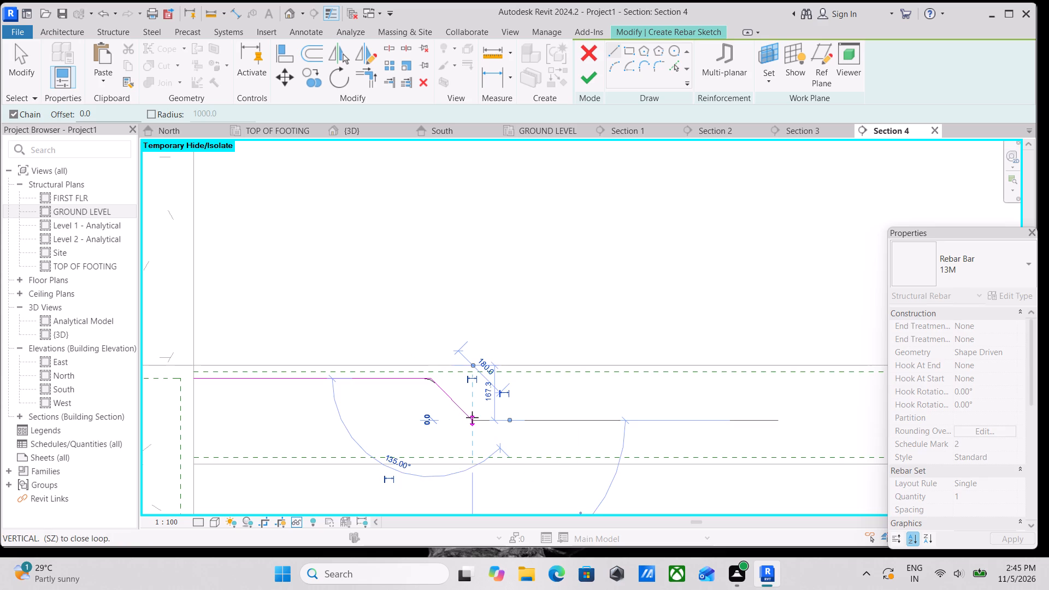
{"action": "key", "text": "Escape"}
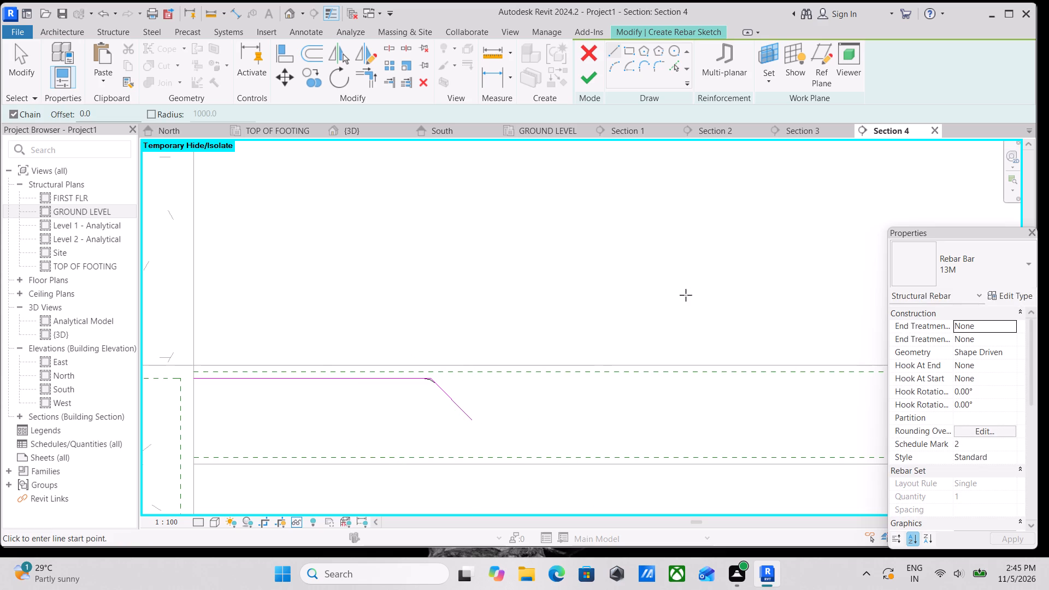
{"action": "middle_click_drag", "start_coordinate": [513, 411], "coordinate": [419, 394]}
{"action": "scroll", "coordinate": [563, 384], "scroll_direction": "down", "scroll_amount": 1}
{"action": "middle_click_drag", "start_coordinate": [563, 384], "coordinate": [519, 386]}
{"action": "scroll", "coordinate": [504, 377], "scroll_direction": "down", "scroll_amount": 2}
{"action": "middle_click_drag", "start_coordinate": [504, 377], "coordinate": [474, 385]}
{"action": "middle_click_drag", "start_coordinate": [641, 368], "coordinate": [552, 382]}
{"action": "key", "text": "Escape"}
{"action": "key", "text": "Escape"}
Mirror a copy of the bar's three sketch lines about a vertical axis drawn near the slab's midspan.
{"action": "middle_click_drag", "start_coordinate": [300, 403], "coordinate": [472, 390]}
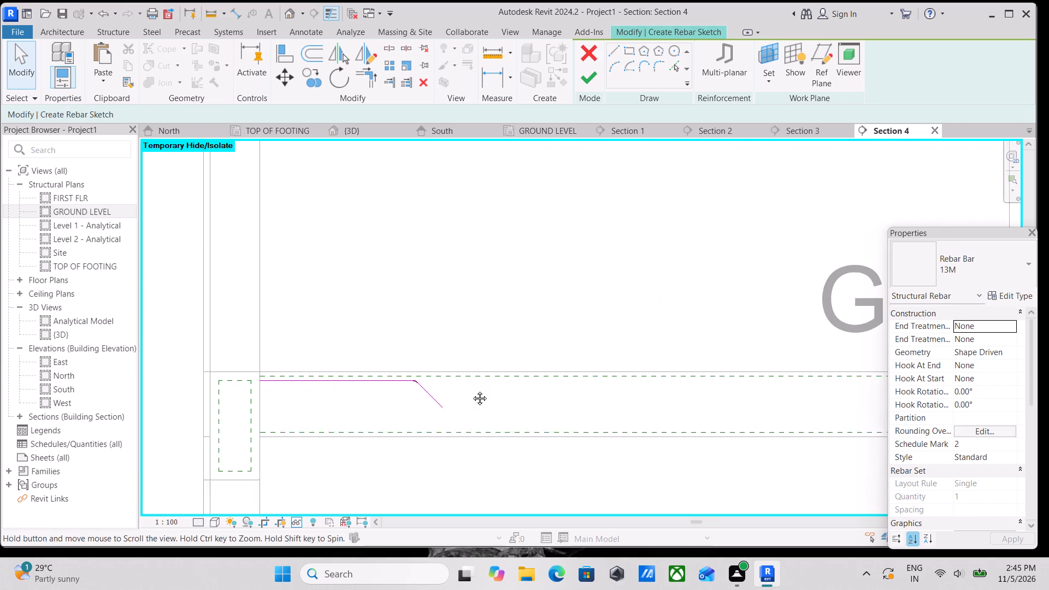
{"action": "middle_click_drag", "start_coordinate": [472, 390], "coordinate": [471, 391]}
{"action": "left_click", "coordinate": [359, 377]}
{"action": "scroll", "coordinate": [435, 379], "scroll_direction": "up", "scroll_amount": 5}
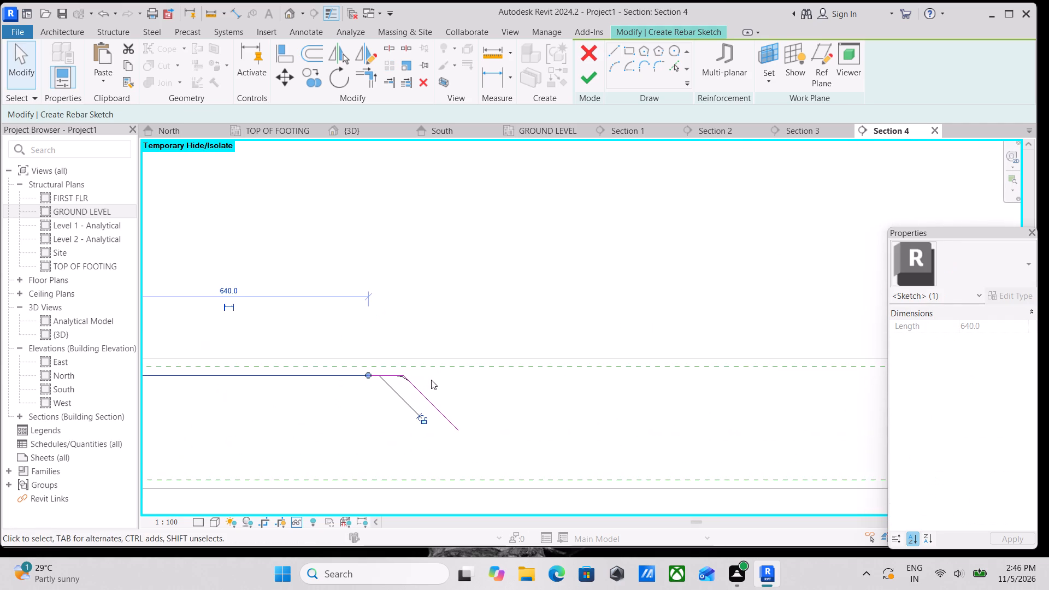
{"action": "key", "text": "Escape"}
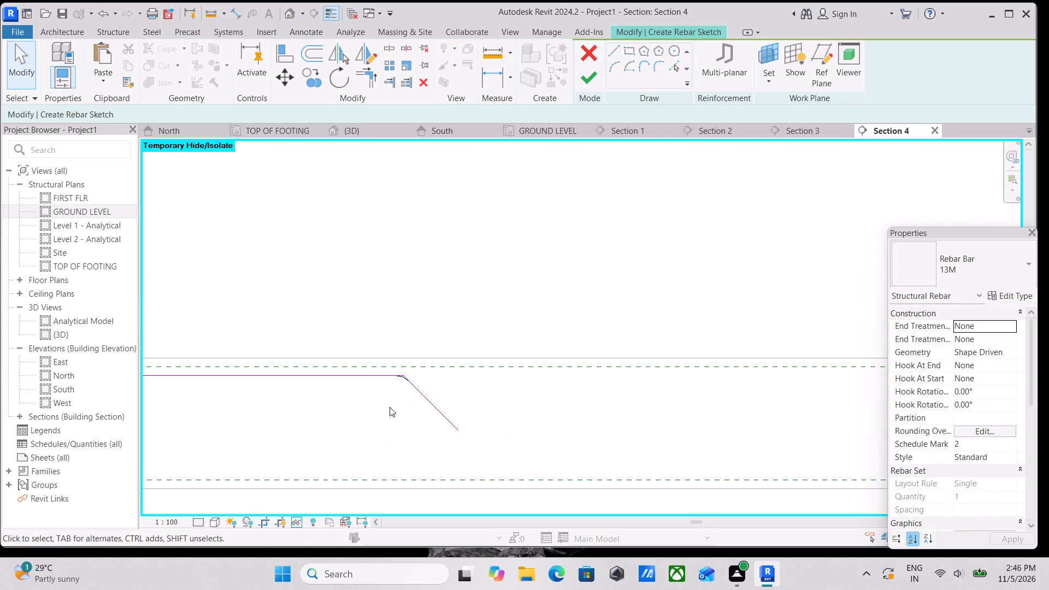
{"action": "left_click", "coordinate": [381, 376], "text": "ctrl"}
{"action": "left_click", "coordinate": [327, 375], "text": "ctrl"}
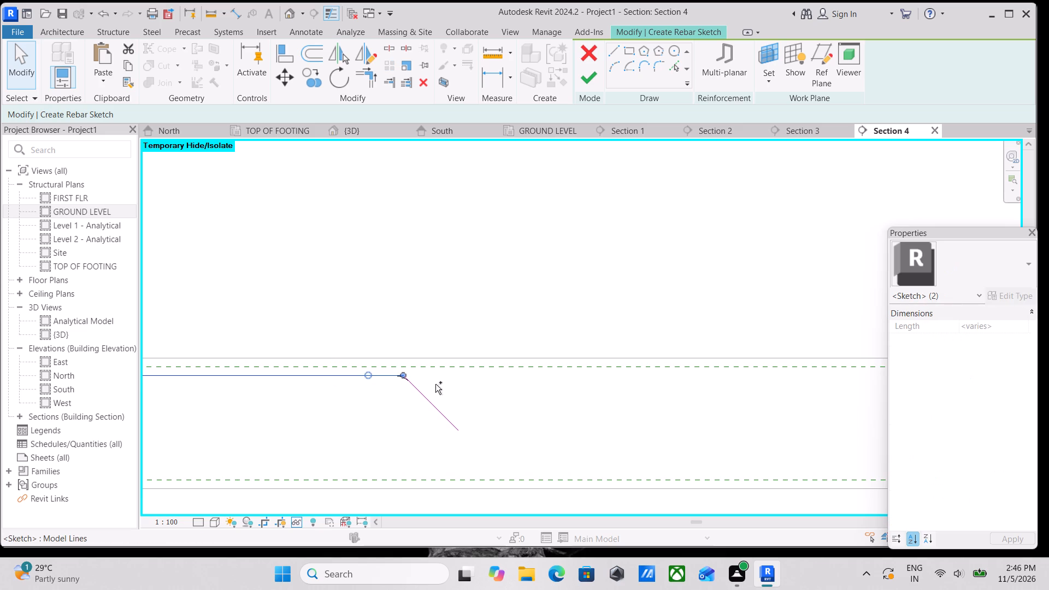
{"action": "left_click", "coordinate": [423, 392], "text": "ctrl"}
{"action": "middle_click_drag", "start_coordinate": [528, 399], "coordinate": [429, 388]}
{"action": "scroll", "coordinate": [429, 388], "scroll_direction": "up", "scroll_amount": 1}
{"action": "scroll", "coordinate": [518, 406], "scroll_direction": "down", "scroll_amount": 2}
{"action": "middle_click_drag", "start_coordinate": [518, 406], "coordinate": [462, 397]}
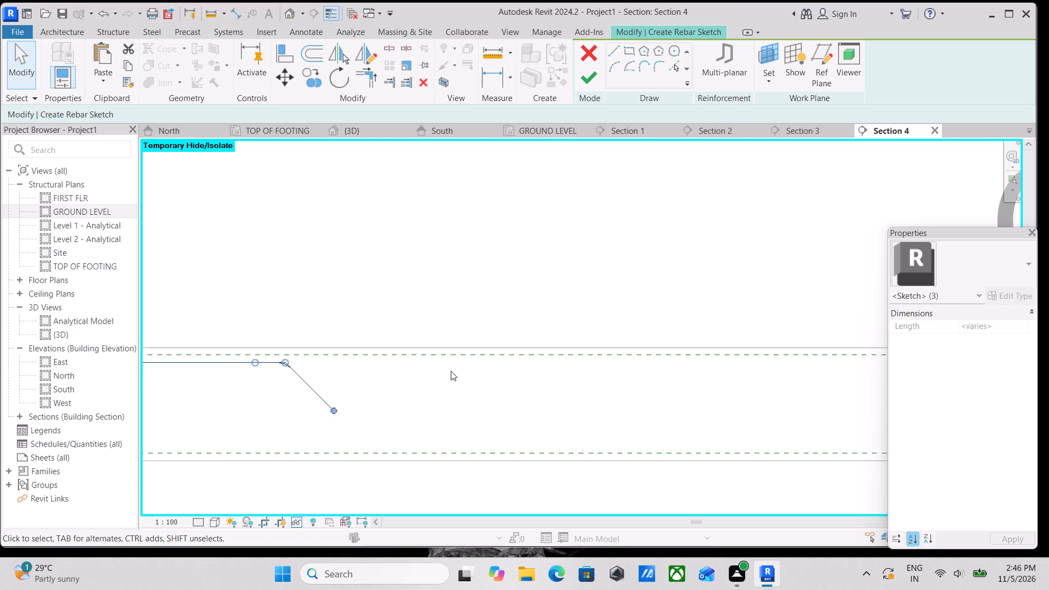
{"action": "middle_click_drag", "start_coordinate": [455, 380], "coordinate": [396, 371]}
{"action": "middle_click", "coordinate": [412, 389]}
{"action": "scroll", "coordinate": [408, 390], "scroll_direction": "down", "scroll_amount": 1}
{"action": "type", "text": "DM"}
{"action": "scroll", "coordinate": [516, 344], "scroll_direction": "down", "scroll_amount": 2}
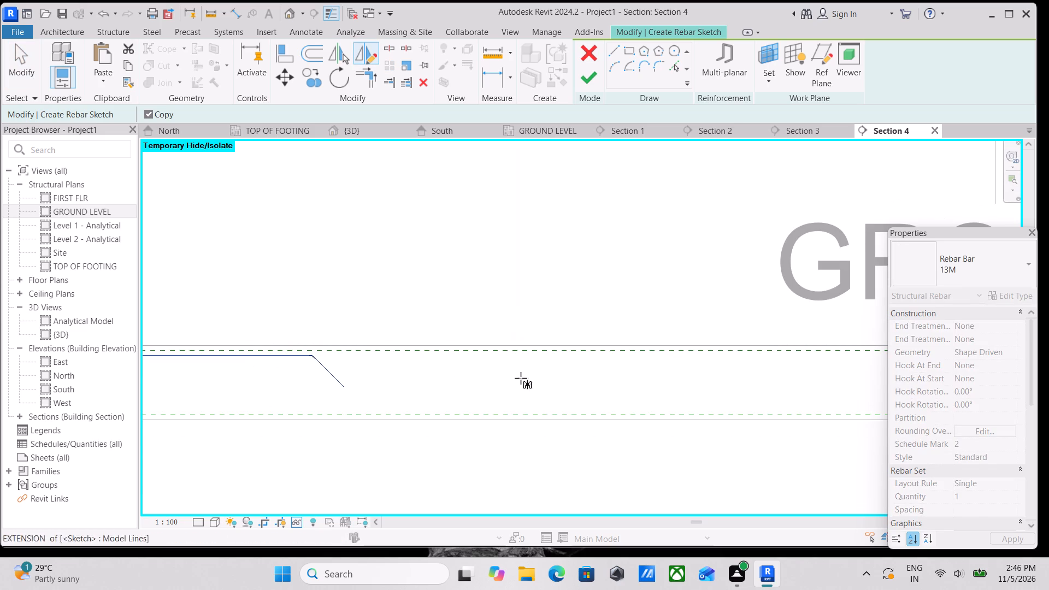
{"action": "scroll", "coordinate": [529, 422], "scroll_direction": "down", "scroll_amount": 5}
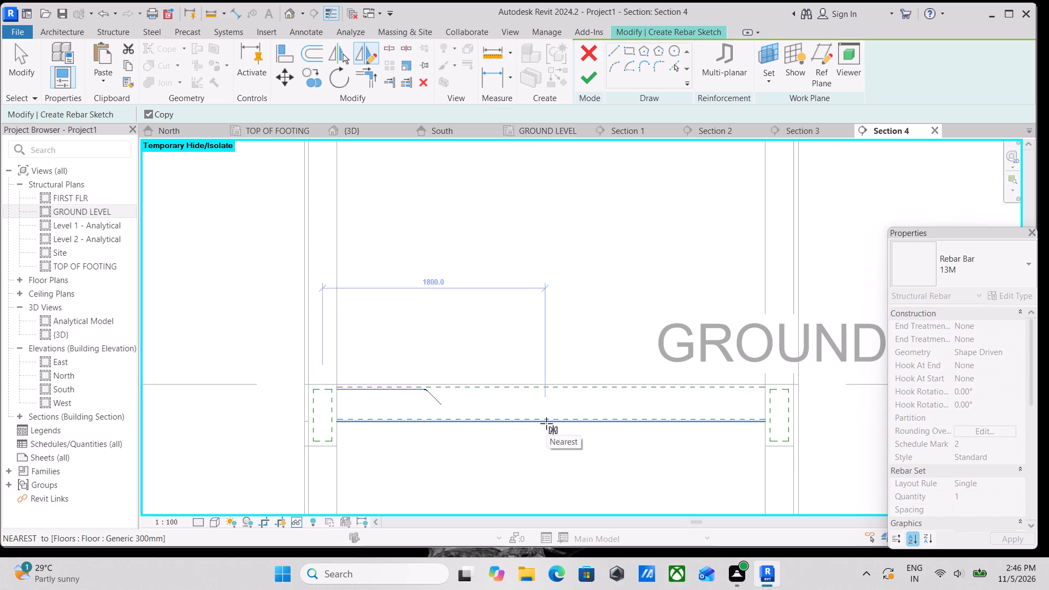
{"action": "left_click", "coordinate": [552, 423]}
{"action": "left_click", "coordinate": [557, 323]}
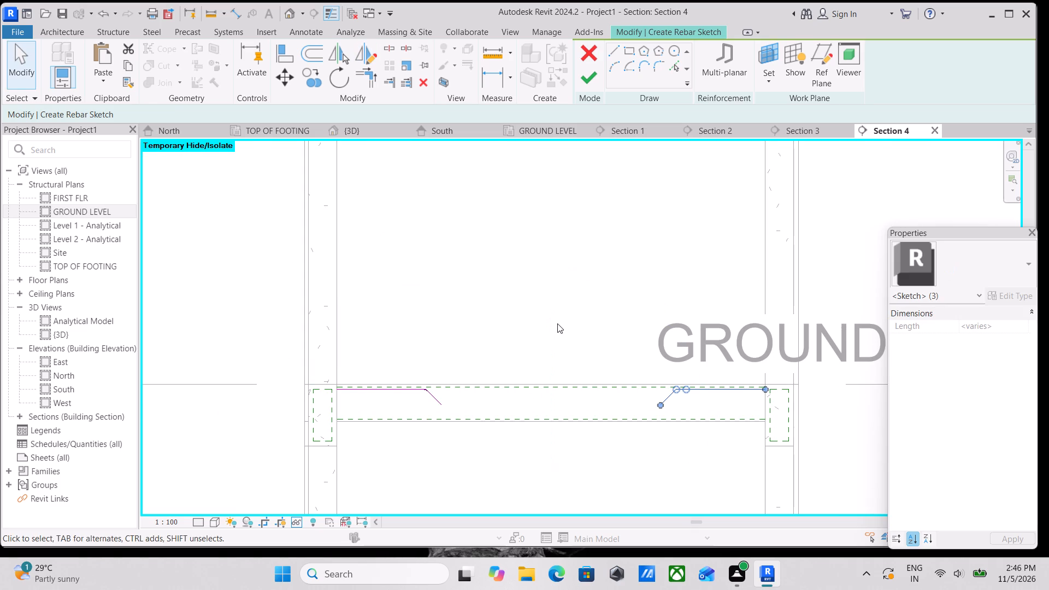
{"action": "key", "text": "Escape"}
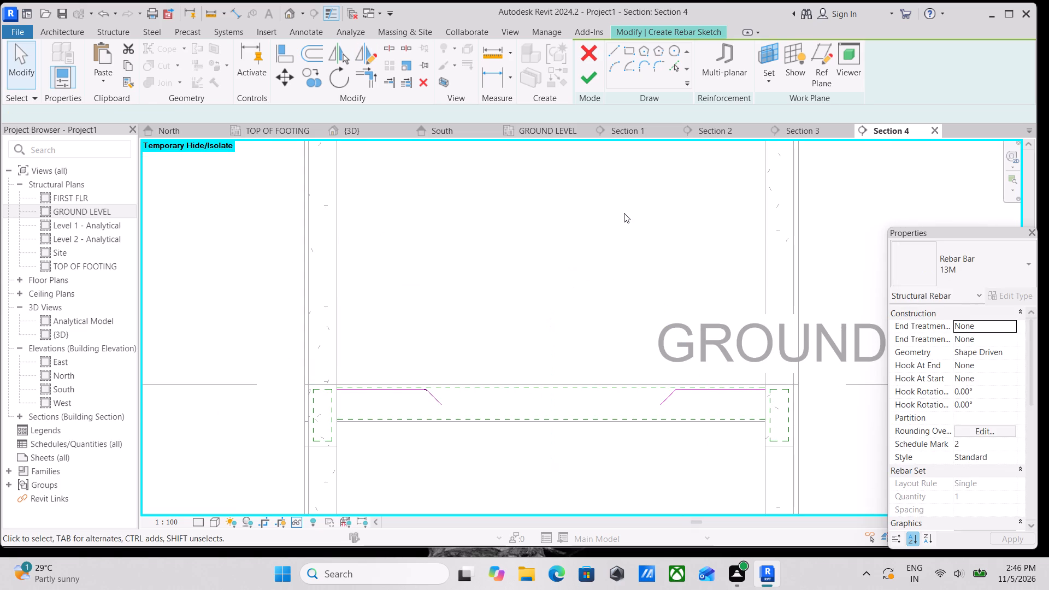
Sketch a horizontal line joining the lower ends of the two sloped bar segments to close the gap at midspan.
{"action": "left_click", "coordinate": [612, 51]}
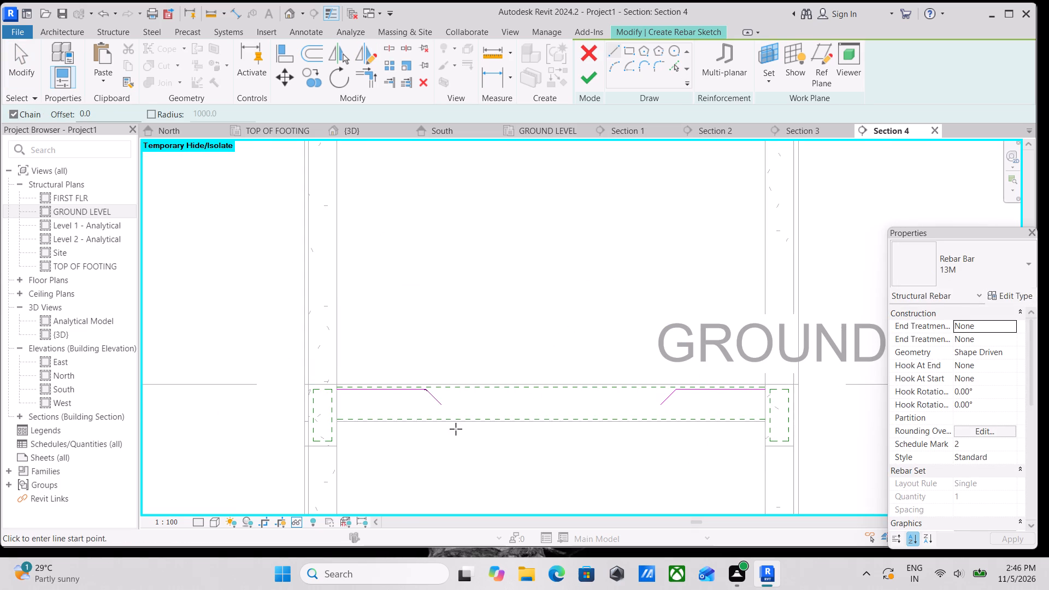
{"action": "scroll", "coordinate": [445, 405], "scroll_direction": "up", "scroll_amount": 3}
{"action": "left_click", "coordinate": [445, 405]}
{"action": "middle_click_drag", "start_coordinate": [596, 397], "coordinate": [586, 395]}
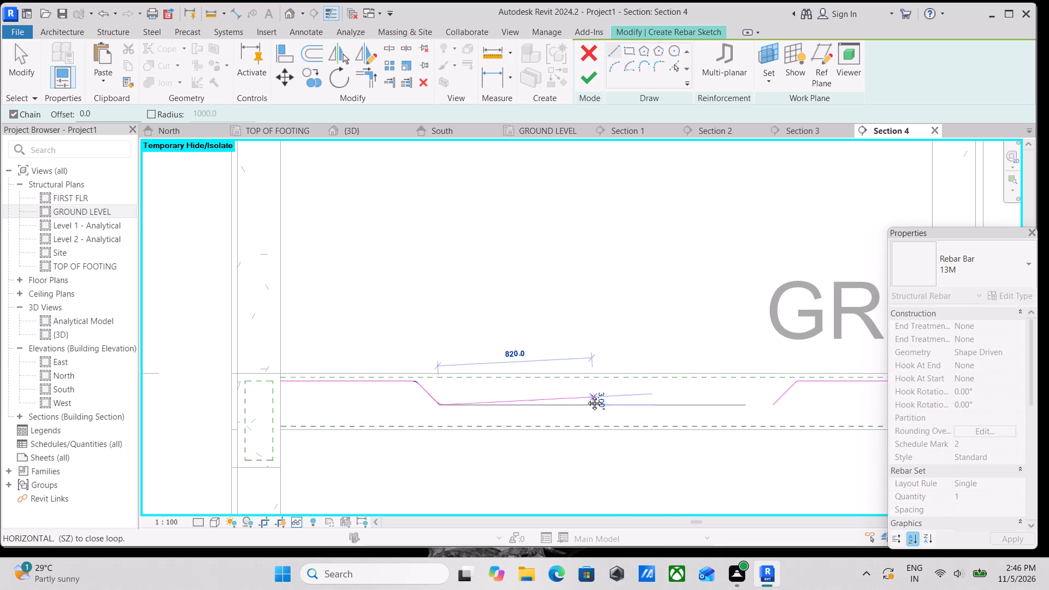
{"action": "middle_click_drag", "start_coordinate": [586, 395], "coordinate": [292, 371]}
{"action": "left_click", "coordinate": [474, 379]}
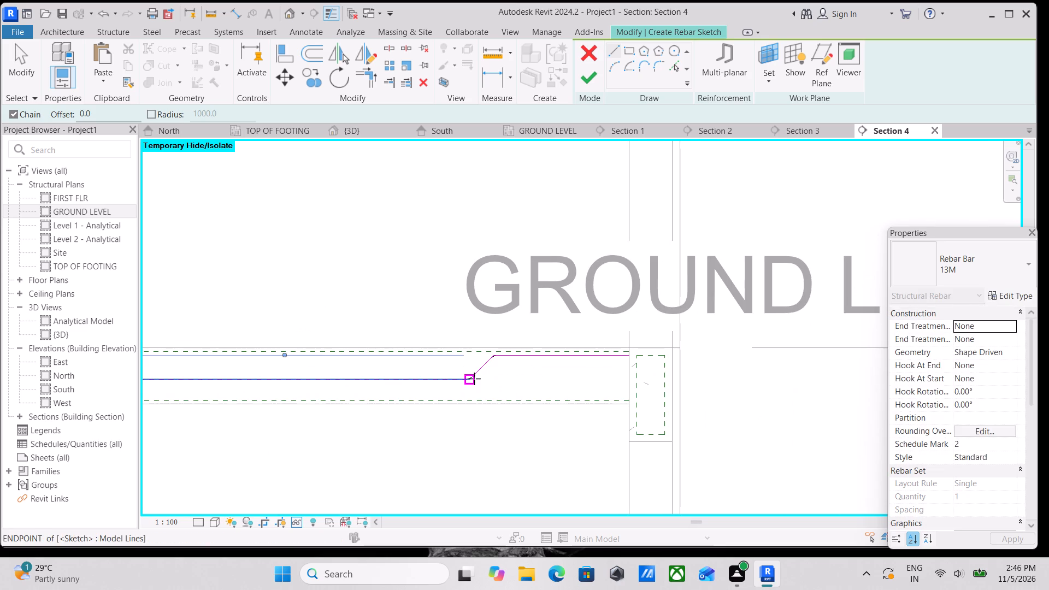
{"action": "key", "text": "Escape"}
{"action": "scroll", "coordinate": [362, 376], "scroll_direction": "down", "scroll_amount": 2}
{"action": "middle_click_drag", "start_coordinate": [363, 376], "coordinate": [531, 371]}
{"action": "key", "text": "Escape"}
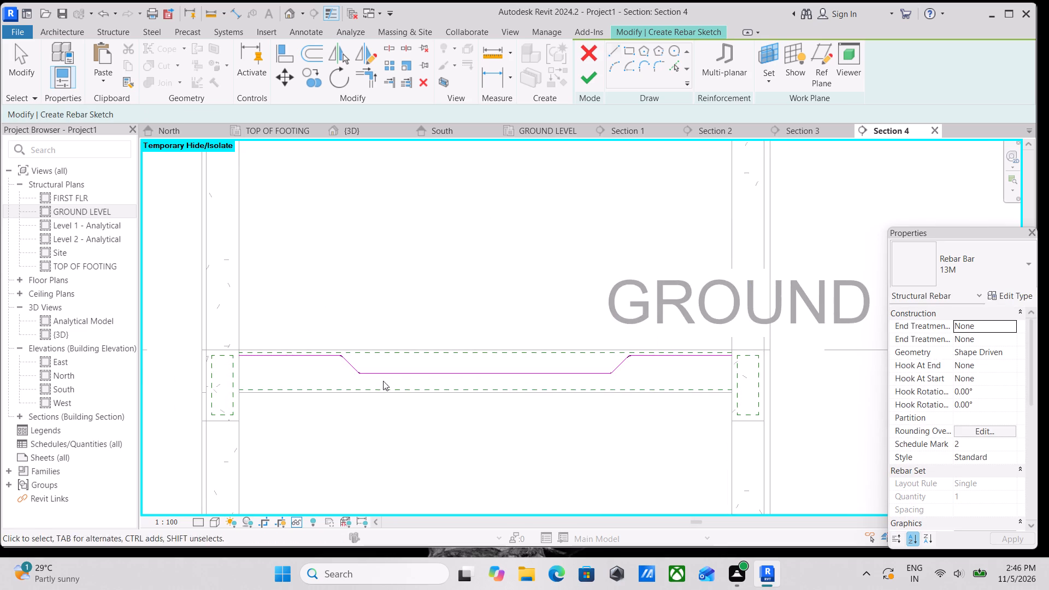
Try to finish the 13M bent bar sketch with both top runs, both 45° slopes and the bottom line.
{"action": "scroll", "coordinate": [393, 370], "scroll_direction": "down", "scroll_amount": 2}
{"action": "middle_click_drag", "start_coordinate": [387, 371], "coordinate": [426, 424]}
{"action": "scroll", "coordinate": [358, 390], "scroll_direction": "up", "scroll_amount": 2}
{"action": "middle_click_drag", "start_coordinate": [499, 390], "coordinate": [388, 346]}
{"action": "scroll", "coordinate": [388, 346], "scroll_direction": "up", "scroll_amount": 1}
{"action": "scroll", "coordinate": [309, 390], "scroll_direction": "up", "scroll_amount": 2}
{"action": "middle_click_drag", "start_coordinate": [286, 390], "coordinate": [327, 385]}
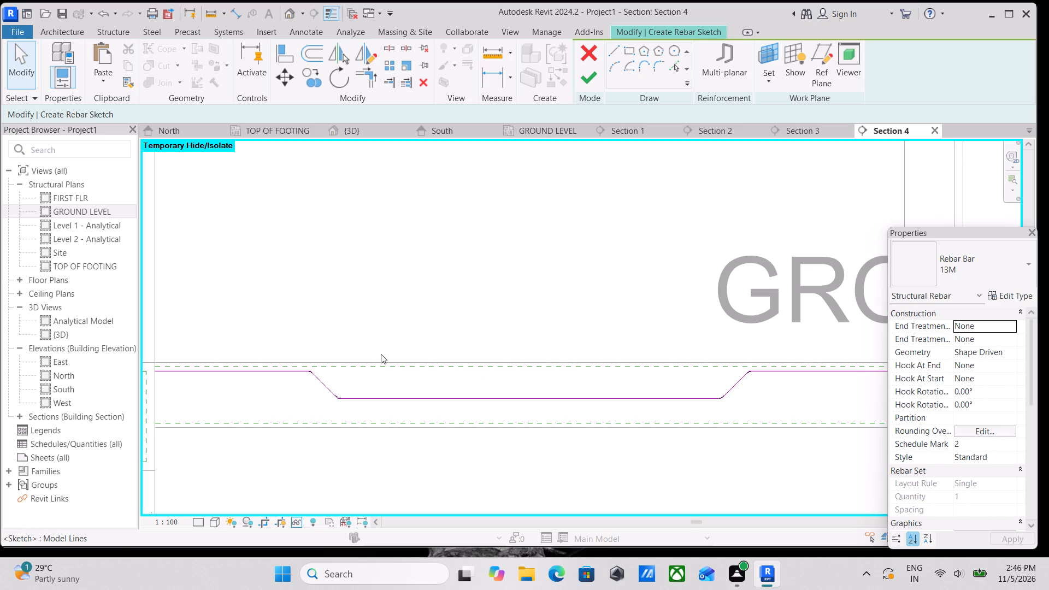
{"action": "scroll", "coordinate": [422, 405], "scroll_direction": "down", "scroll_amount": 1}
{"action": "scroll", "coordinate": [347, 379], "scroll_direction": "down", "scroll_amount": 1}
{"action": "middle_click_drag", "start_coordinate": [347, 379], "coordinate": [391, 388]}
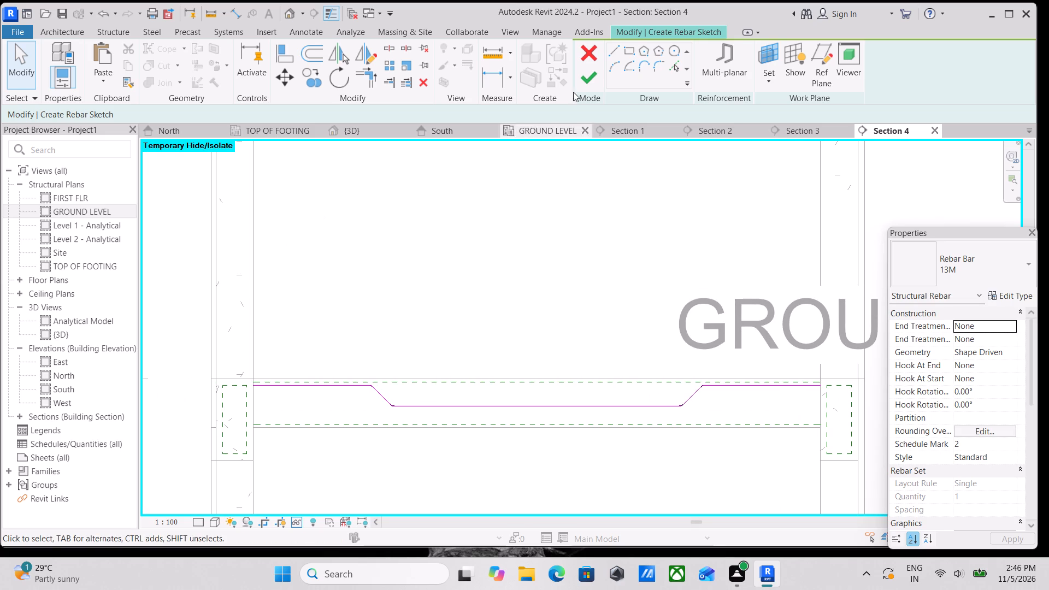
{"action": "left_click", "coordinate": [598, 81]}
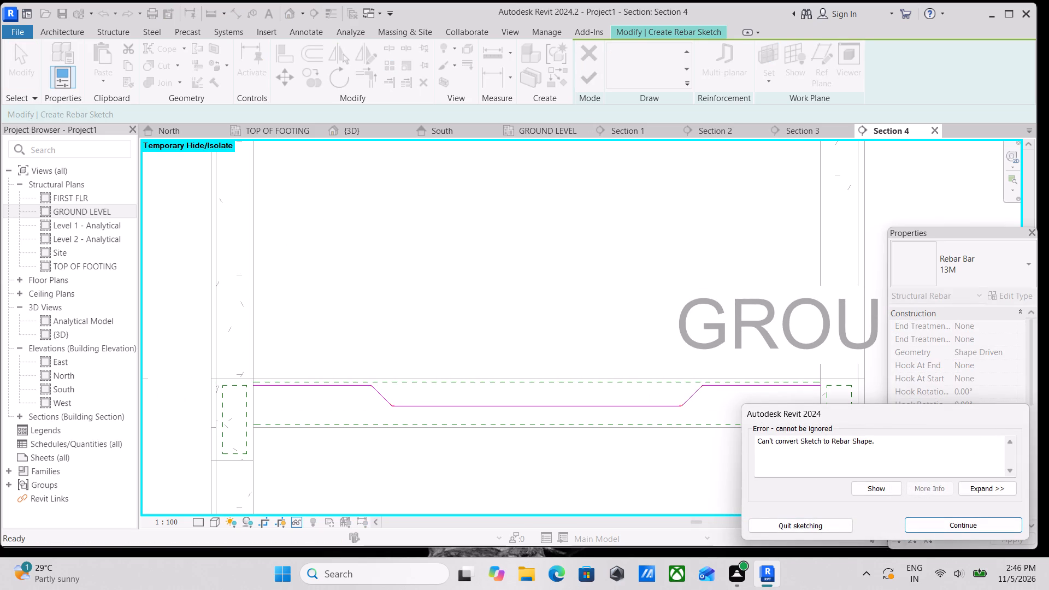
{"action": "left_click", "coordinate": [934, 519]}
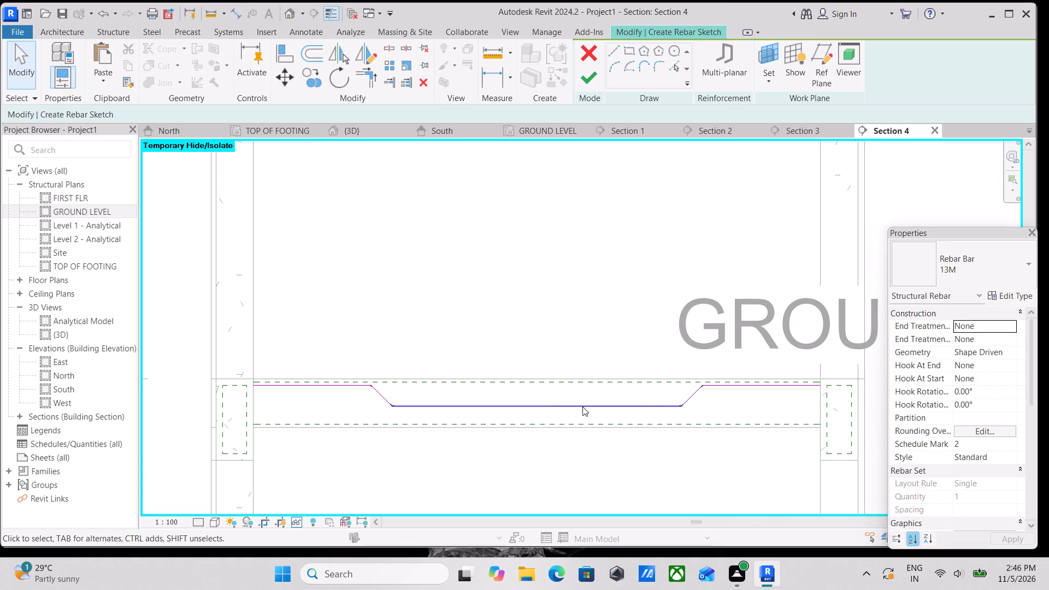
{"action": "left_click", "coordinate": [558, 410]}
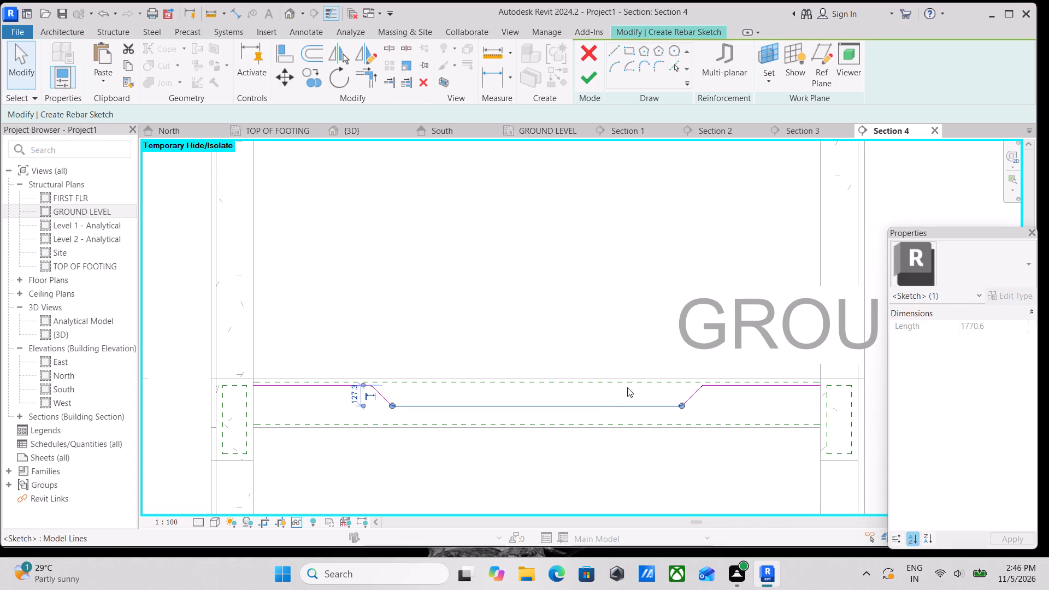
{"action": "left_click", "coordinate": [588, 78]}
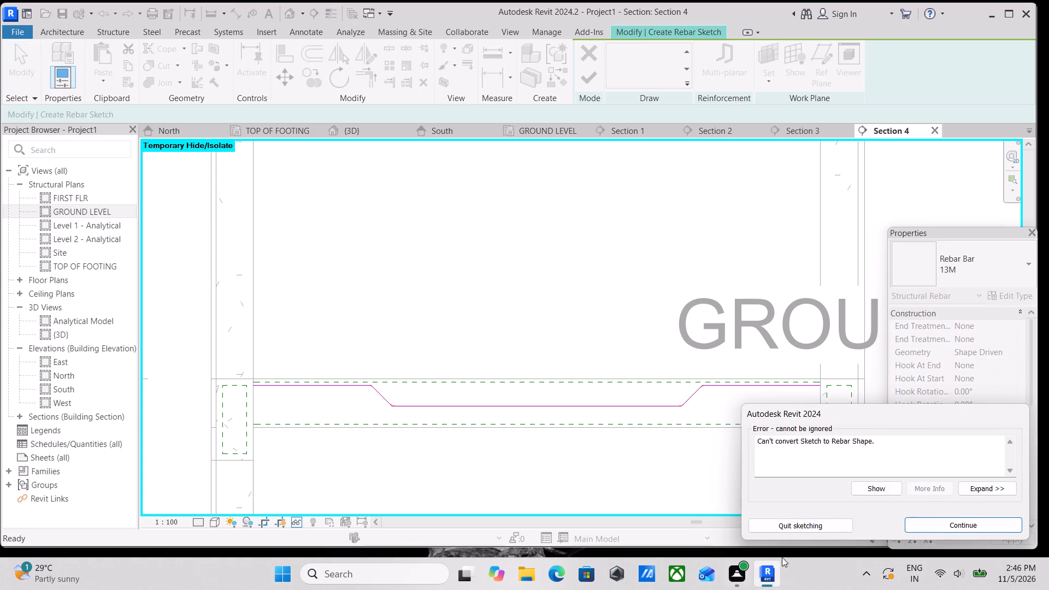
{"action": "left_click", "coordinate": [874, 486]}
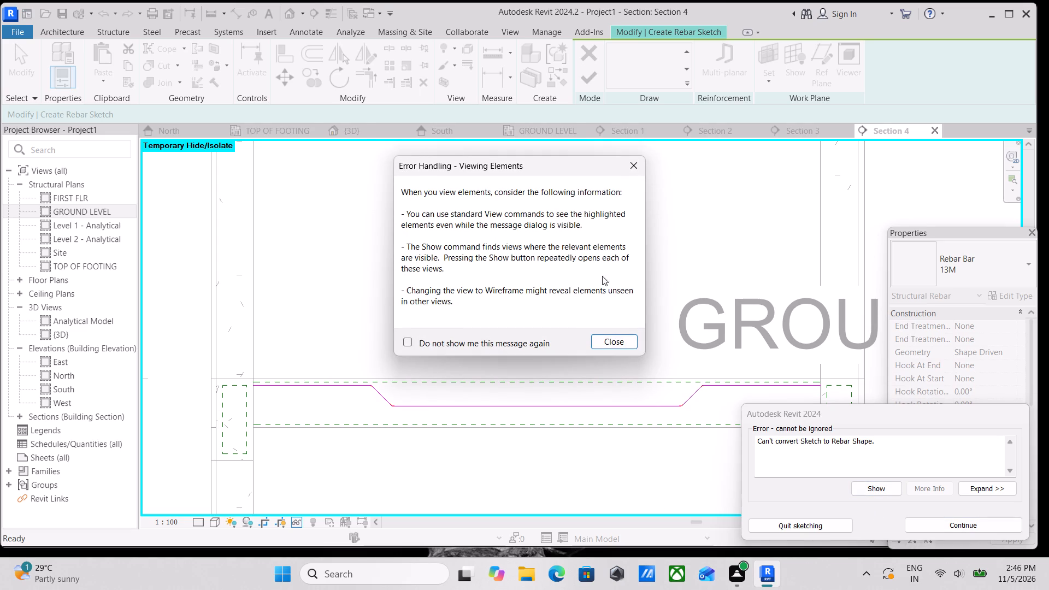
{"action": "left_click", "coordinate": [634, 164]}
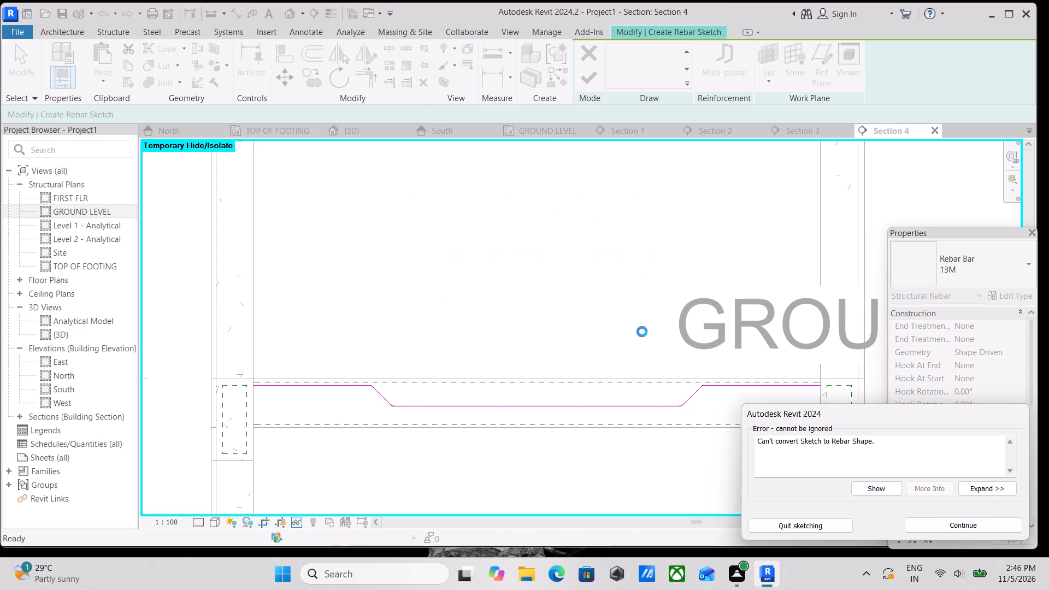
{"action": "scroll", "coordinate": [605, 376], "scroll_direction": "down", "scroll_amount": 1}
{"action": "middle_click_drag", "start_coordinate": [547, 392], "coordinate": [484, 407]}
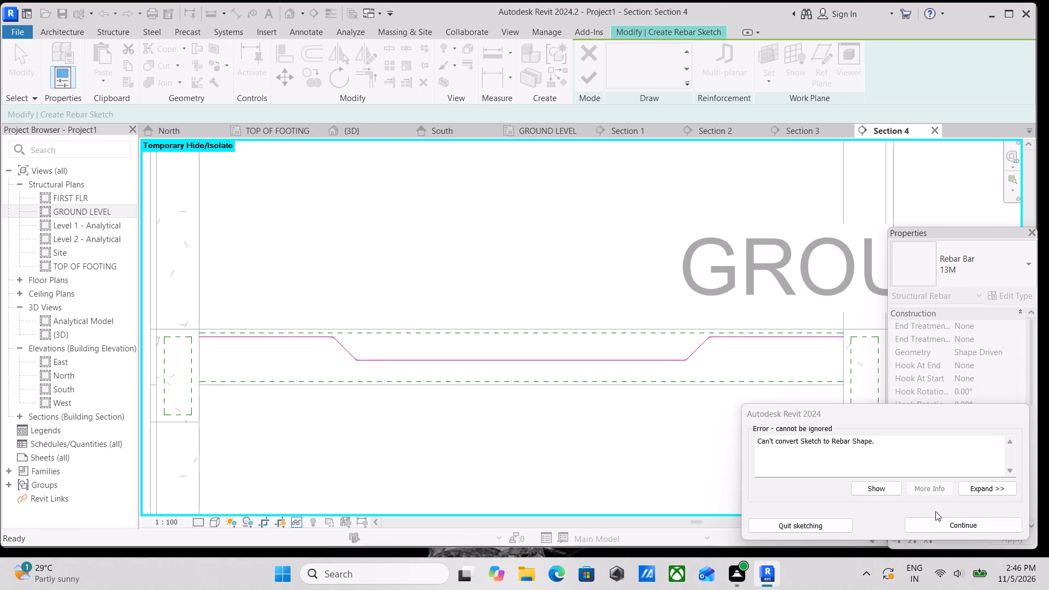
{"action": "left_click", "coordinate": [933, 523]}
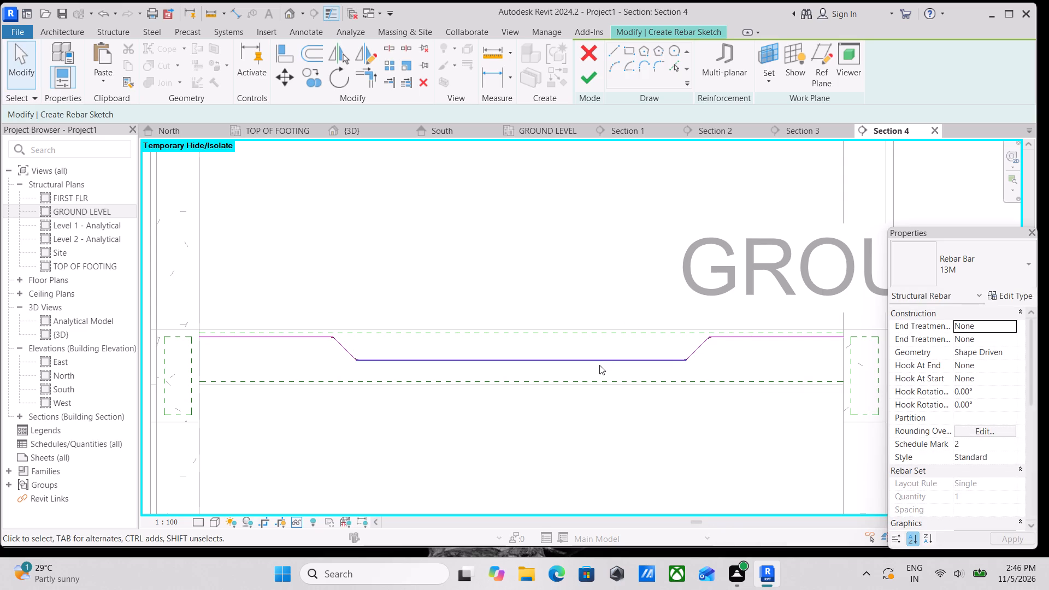
Delete the bar sketch's bottom horizontal line and the sloped line nearest the right column.
{"action": "left_click", "coordinate": [599, 365]}
{"action": "right_click", "coordinate": [599, 365]}
{"action": "left_click", "coordinate": [658, 179]}
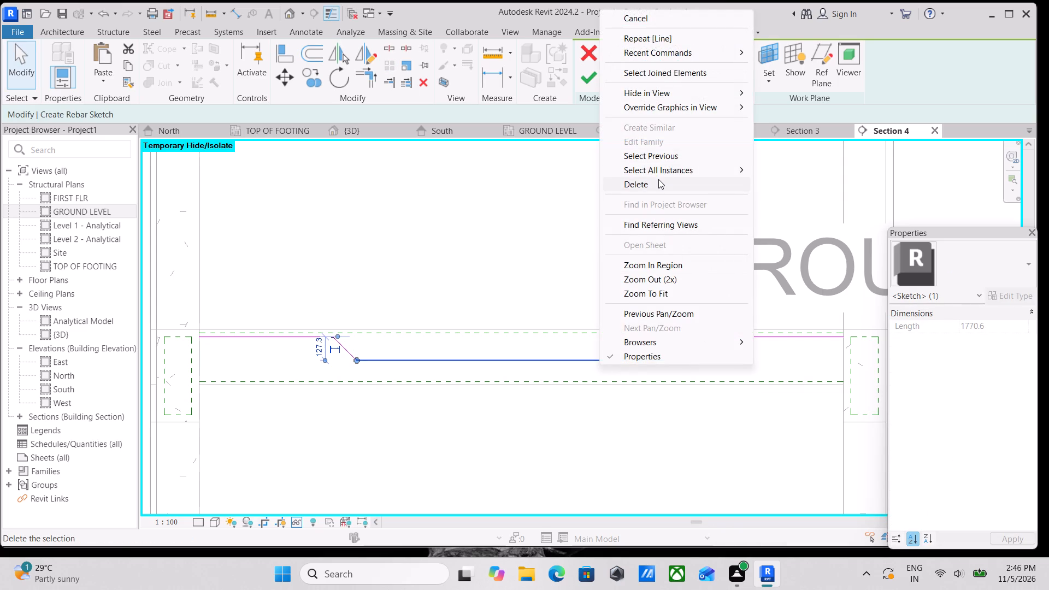
{"action": "left_click", "coordinate": [701, 341]}
{"action": "right_click", "coordinate": [701, 341]}
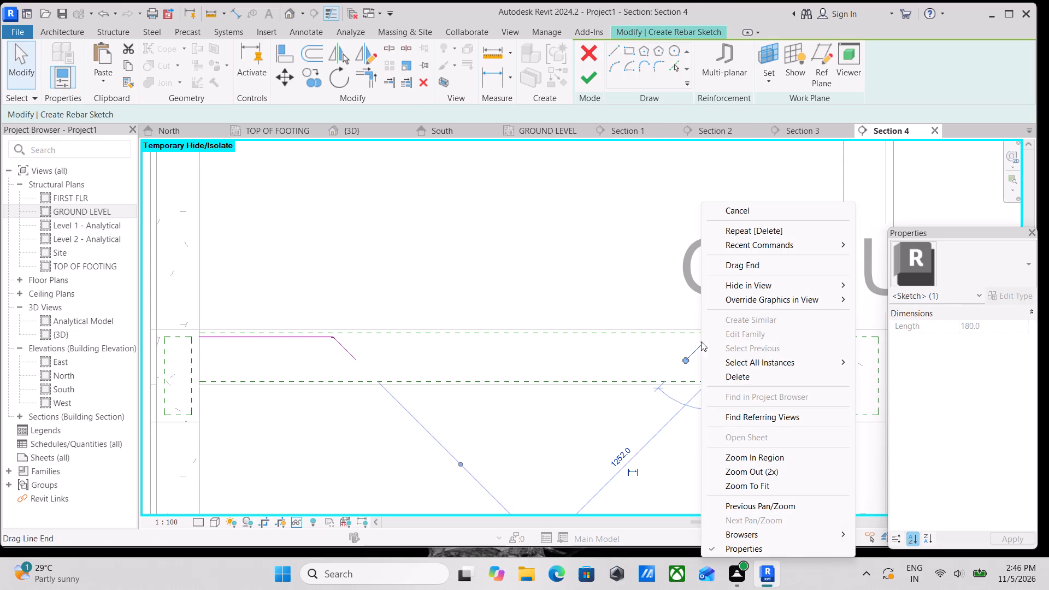
{"action": "left_click", "coordinate": [723, 373]}
Delete the sloped line and both top line pieces on the left column's side of the bar sketch.
{"action": "scroll", "coordinate": [305, 361], "scroll_direction": "up", "scroll_amount": 7}
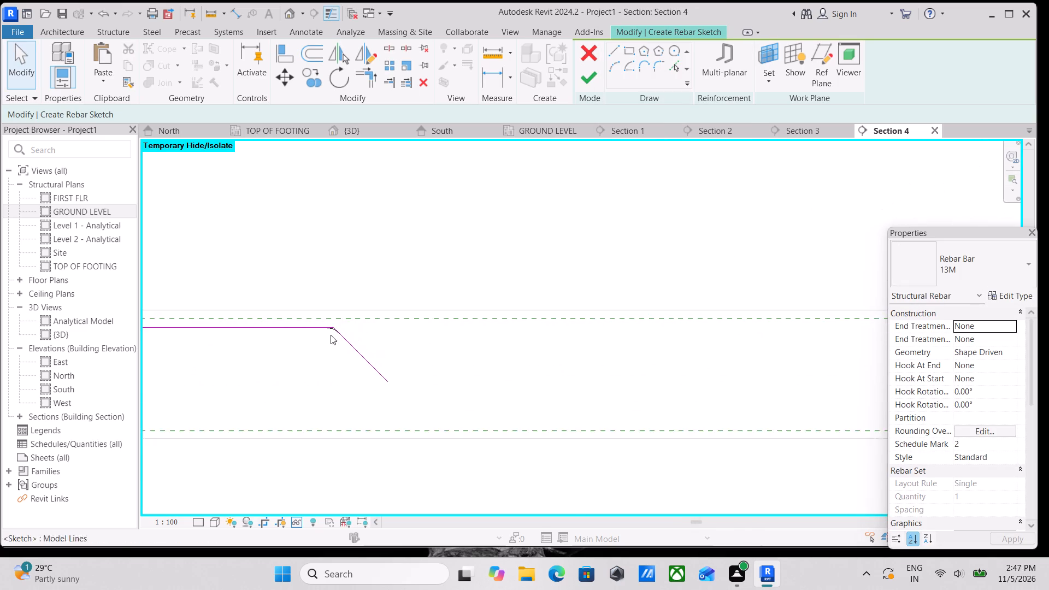
{"action": "scroll", "coordinate": [331, 335], "scroll_direction": "up", "scroll_amount": 2}
{"action": "left_click", "coordinate": [341, 332]}
{"action": "right_click", "coordinate": [341, 332]}
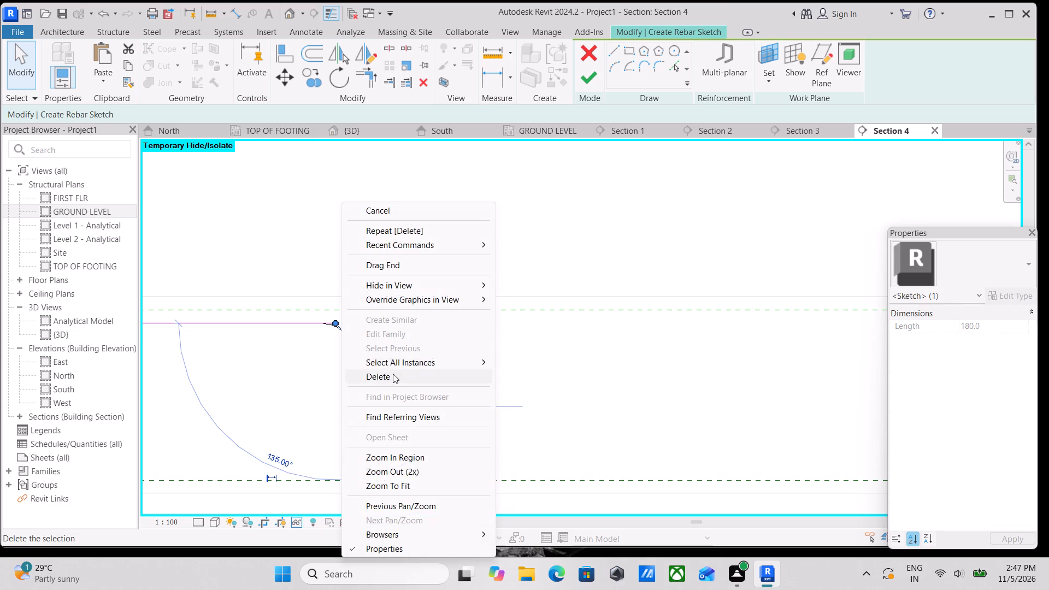
{"action": "left_click", "coordinate": [393, 374]}
{"action": "left_click", "coordinate": [268, 323]}
{"action": "right_click", "coordinate": [268, 323]}
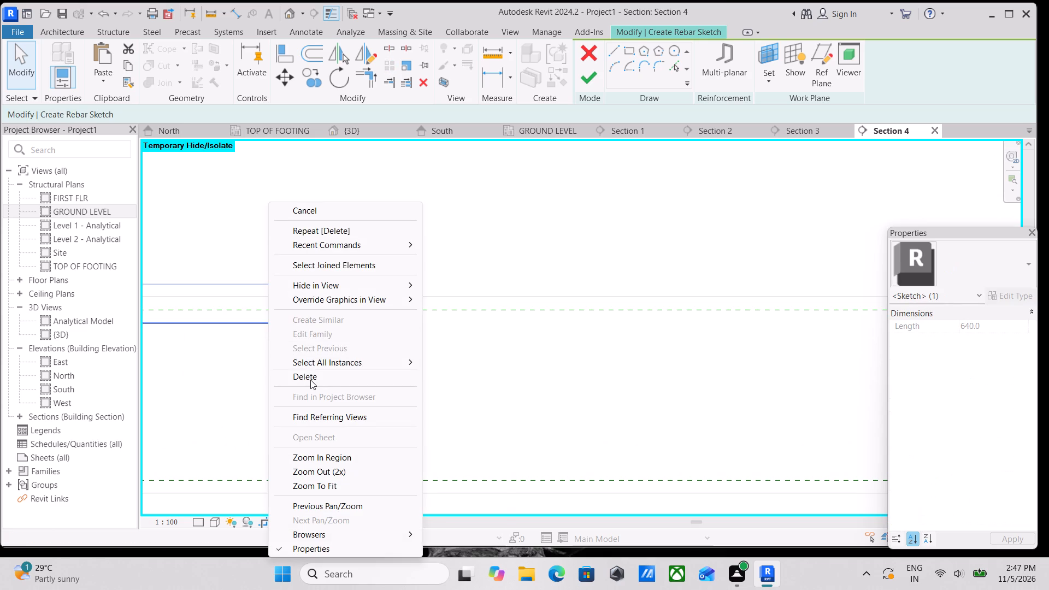
{"action": "left_click", "coordinate": [310, 380]}
{"action": "left_click", "coordinate": [305, 327]}
{"action": "right_click", "coordinate": [305, 327]}
{"action": "left_click", "coordinate": [334, 376]}
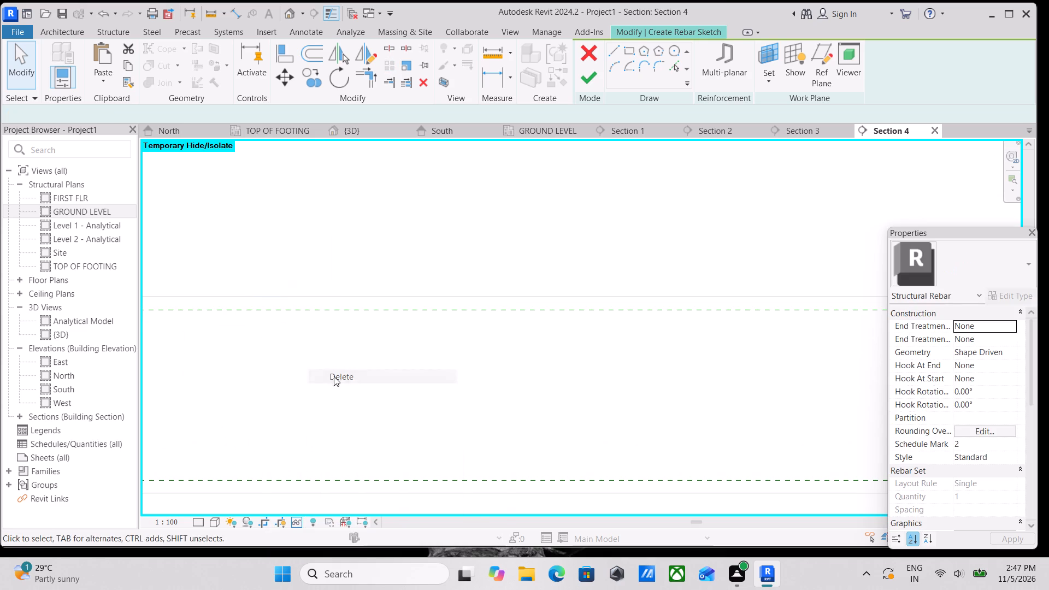
Delete the 640 mm top line that meets the right column face.
{"action": "scroll", "coordinate": [365, 376], "scroll_direction": "down", "scroll_amount": 7}
{"action": "middle_click_drag", "start_coordinate": [401, 382], "coordinate": [272, 377]}
{"action": "scroll", "coordinate": [363, 371], "scroll_direction": "down", "scroll_amount": 2}
{"action": "middle_click_drag", "start_coordinate": [294, 374], "coordinate": [212, 375]}
{"action": "middle_click_drag", "start_coordinate": [346, 390], "coordinate": [255, 400]}
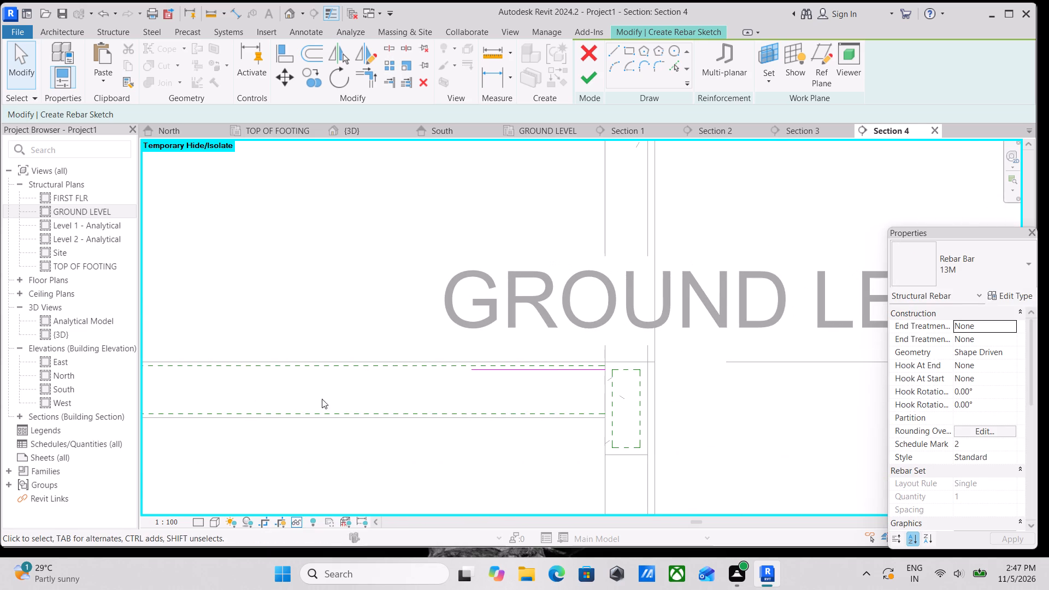
{"action": "left_click", "coordinate": [571, 373]}
{"action": "right_click", "coordinate": [571, 373]}
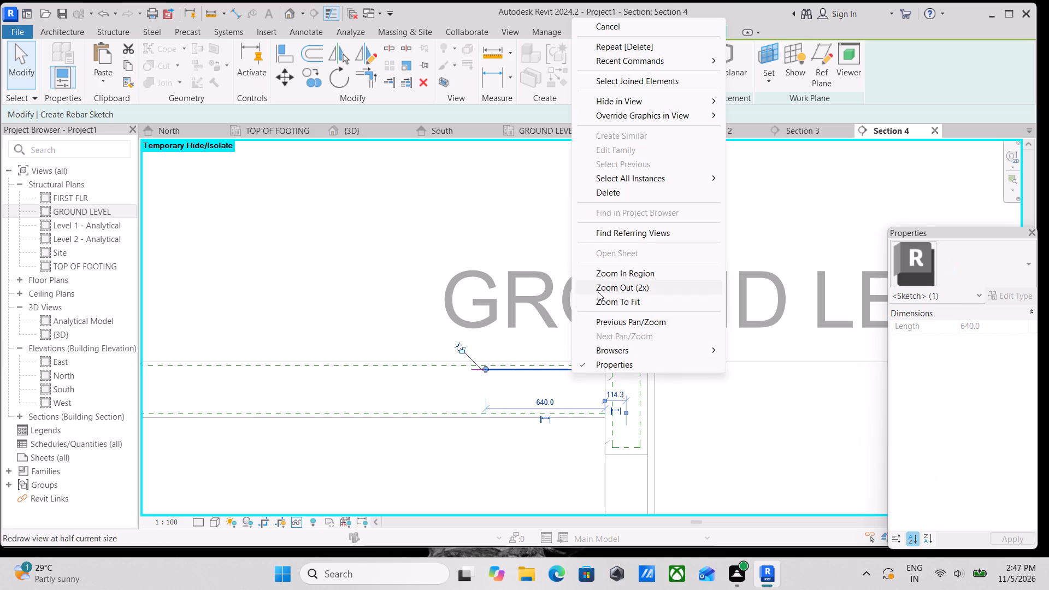
{"action": "left_click", "coordinate": [627, 191]}
{"action": "scroll", "coordinate": [319, 416], "scroll_direction": "down", "scroll_amount": 2}
{"action": "middle_click_drag", "start_coordinate": [320, 416], "coordinate": [476, 409]}
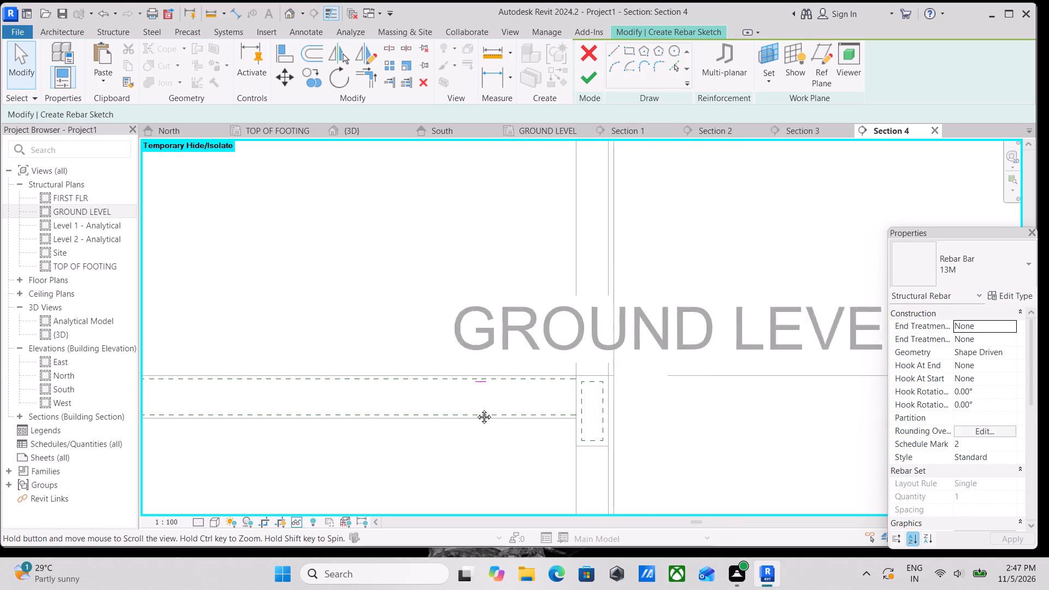
Sketch a new bar about 1100 mm along the slab top from the left column face, sloping down 35° for about 300 mm.
{"action": "middle_click_drag", "start_coordinate": [476, 409], "coordinate": [504, 401]}
{"action": "scroll", "coordinate": [381, 457], "scroll_direction": "down", "scroll_amount": 3}
{"action": "middle_click_drag", "start_coordinate": [381, 457], "coordinate": [411, 457]}
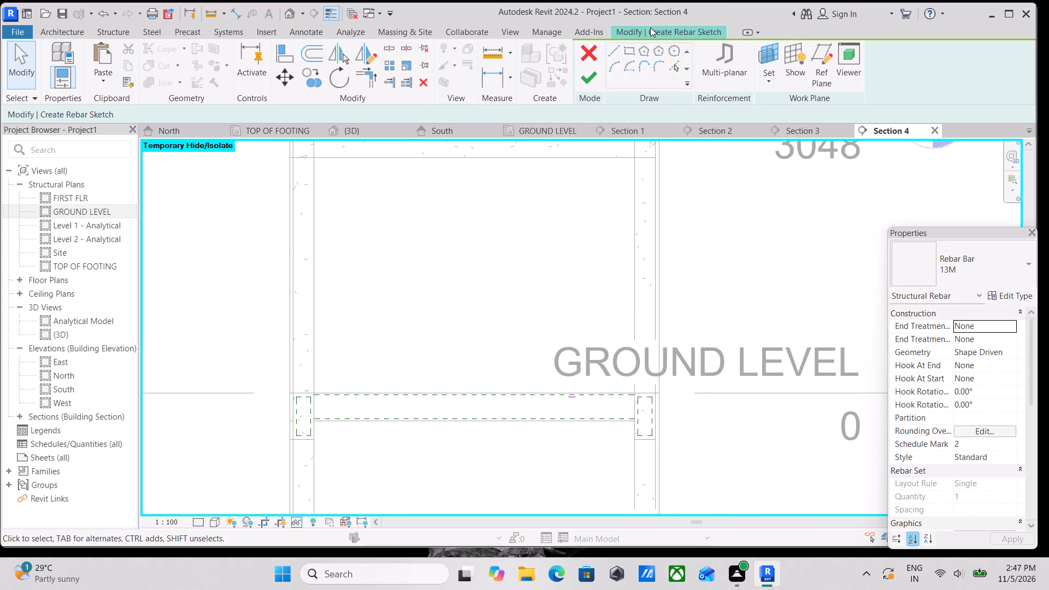
{"action": "left_click", "coordinate": [611, 48]}
{"action": "scroll", "coordinate": [339, 396], "scroll_direction": "up", "scroll_amount": 12}
{"action": "left_click", "coordinate": [299, 365]}
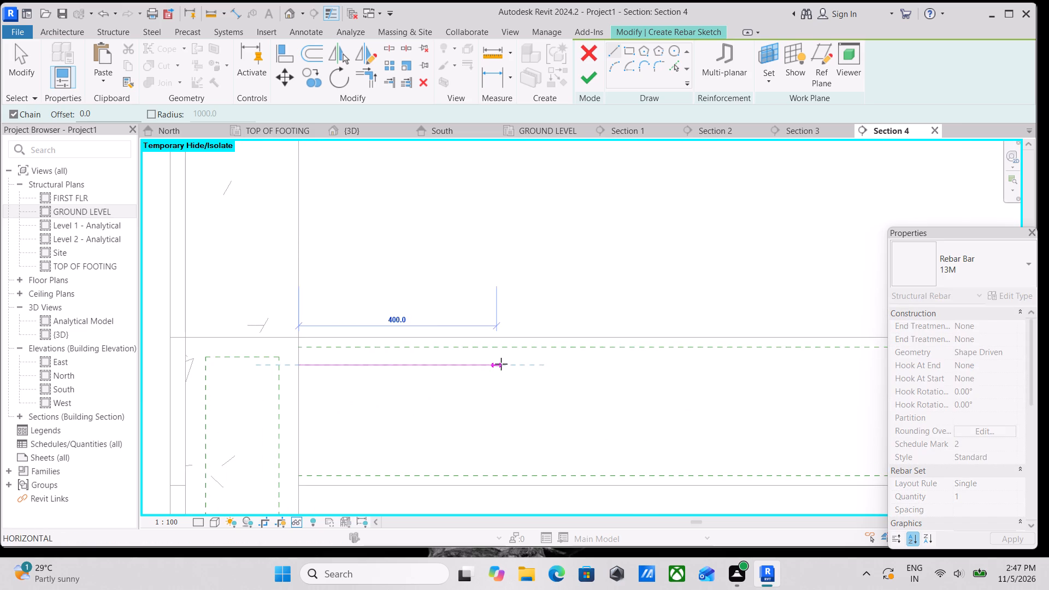
{"action": "middle_click_drag", "start_coordinate": [501, 364], "coordinate": [410, 342]}
{"action": "scroll", "coordinate": [540, 346], "scroll_direction": "down", "scroll_amount": 2}
{"action": "middle_click_drag", "start_coordinate": [540, 346], "coordinate": [408, 328]}
{"action": "scroll", "coordinate": [459, 344], "scroll_direction": "down", "scroll_amount": 2}
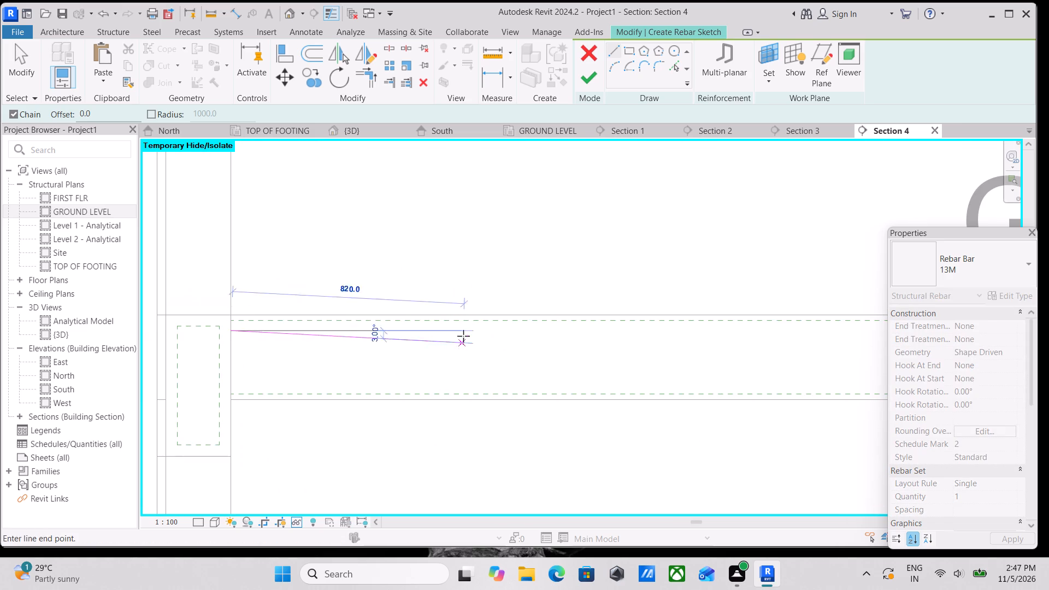
{"action": "scroll", "coordinate": [486, 333], "scroll_direction": "down", "scroll_amount": 1}
{"action": "middle_click_drag", "start_coordinate": [486, 333], "coordinate": [396, 319]}
{"action": "scroll", "coordinate": [415, 314], "scroll_direction": "down", "scroll_amount": 2}
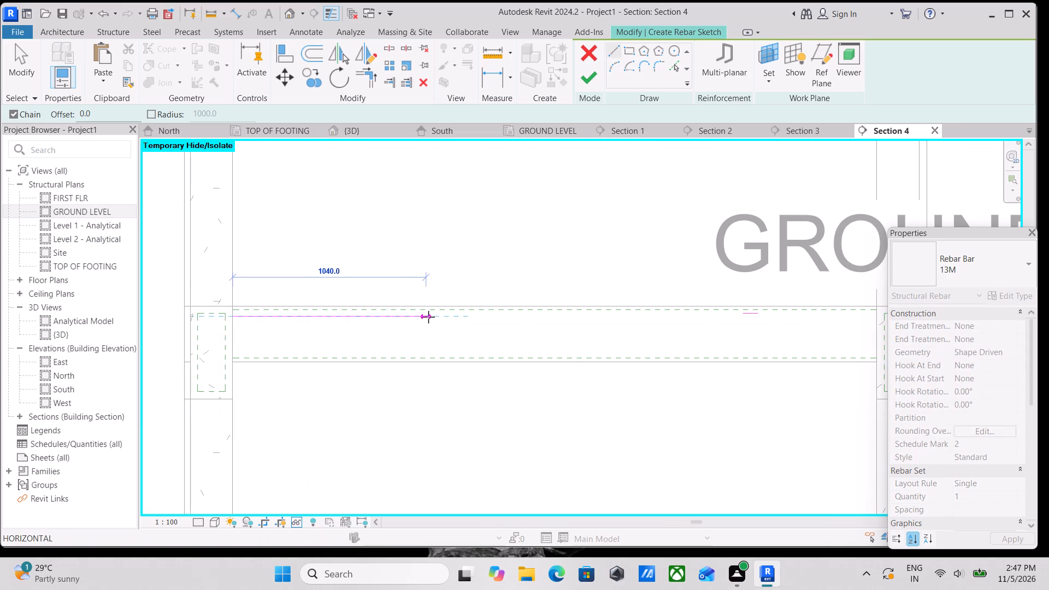
{"action": "left_click", "coordinate": [439, 318]}
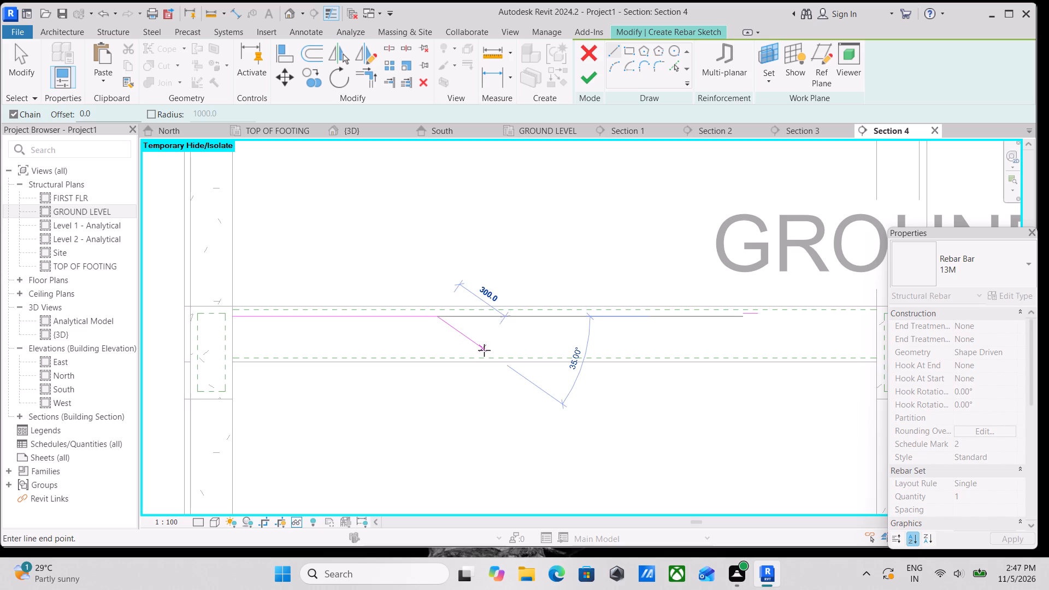
{"action": "left_click", "coordinate": [484, 350]}
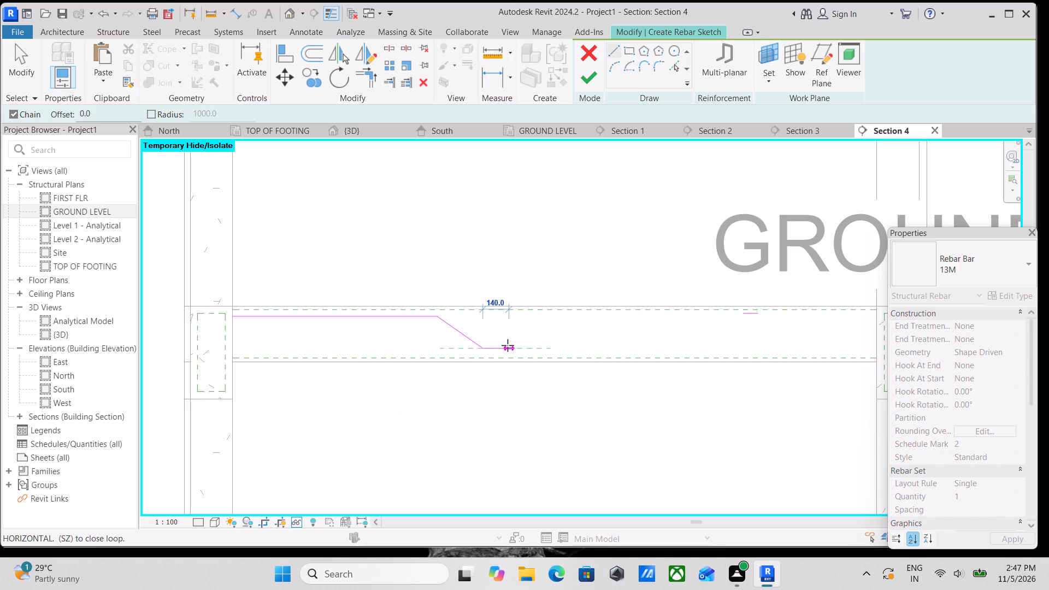
{"action": "key", "text": "Escape"}
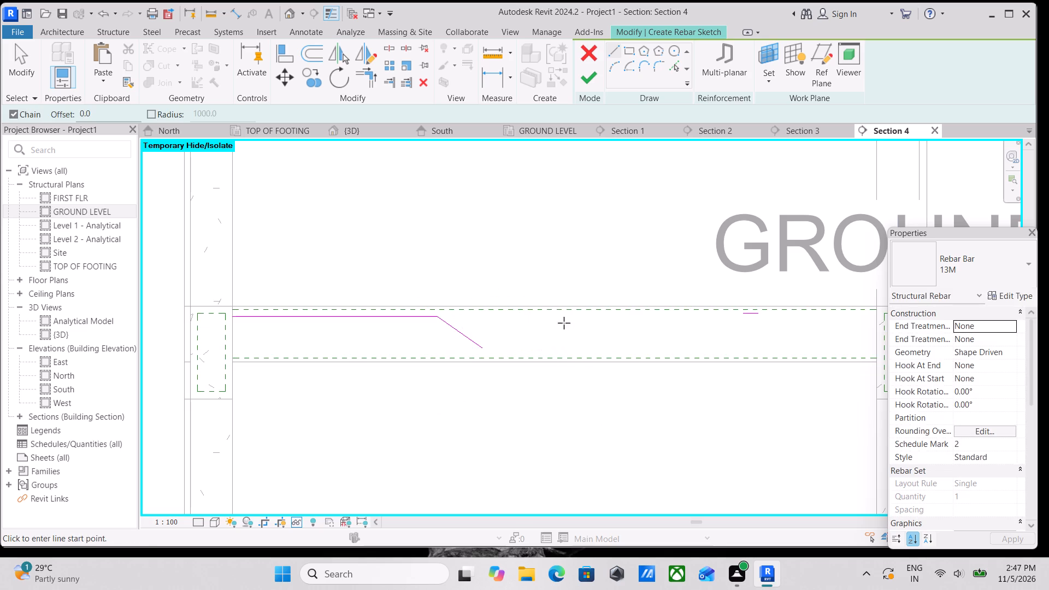
{"action": "key", "text": "Escape"}
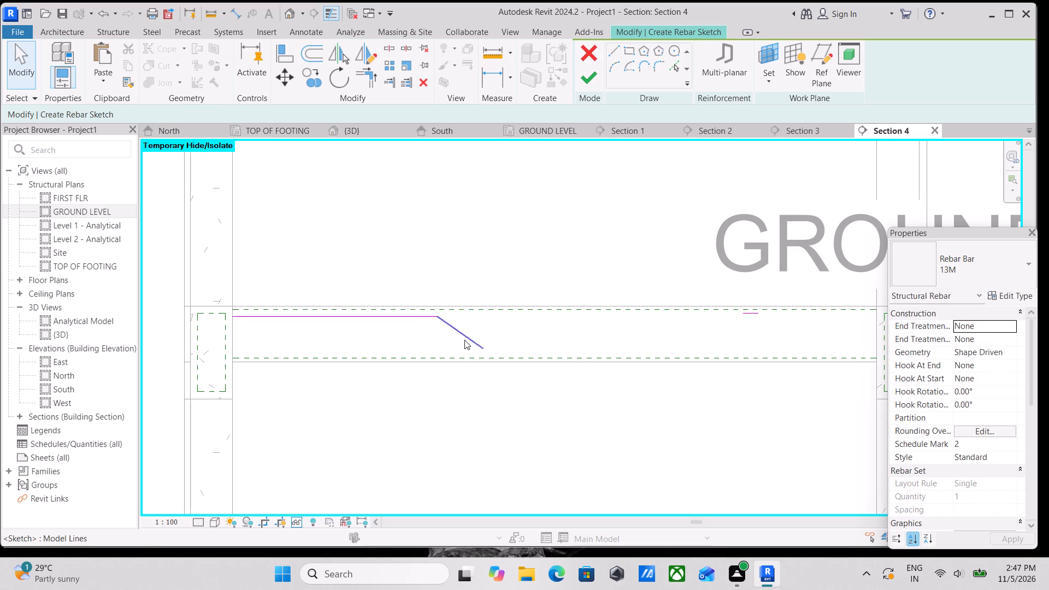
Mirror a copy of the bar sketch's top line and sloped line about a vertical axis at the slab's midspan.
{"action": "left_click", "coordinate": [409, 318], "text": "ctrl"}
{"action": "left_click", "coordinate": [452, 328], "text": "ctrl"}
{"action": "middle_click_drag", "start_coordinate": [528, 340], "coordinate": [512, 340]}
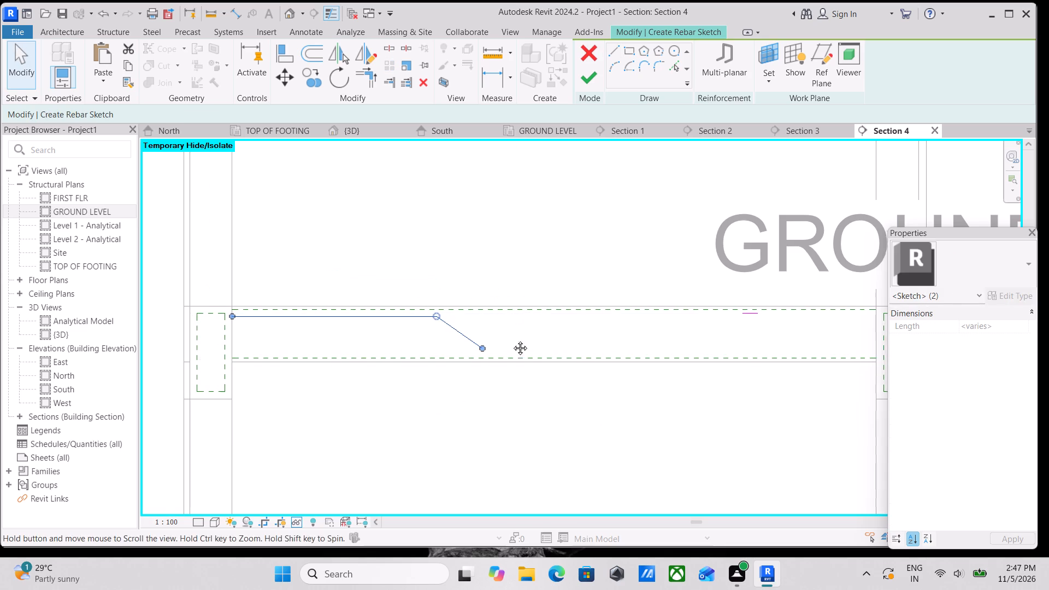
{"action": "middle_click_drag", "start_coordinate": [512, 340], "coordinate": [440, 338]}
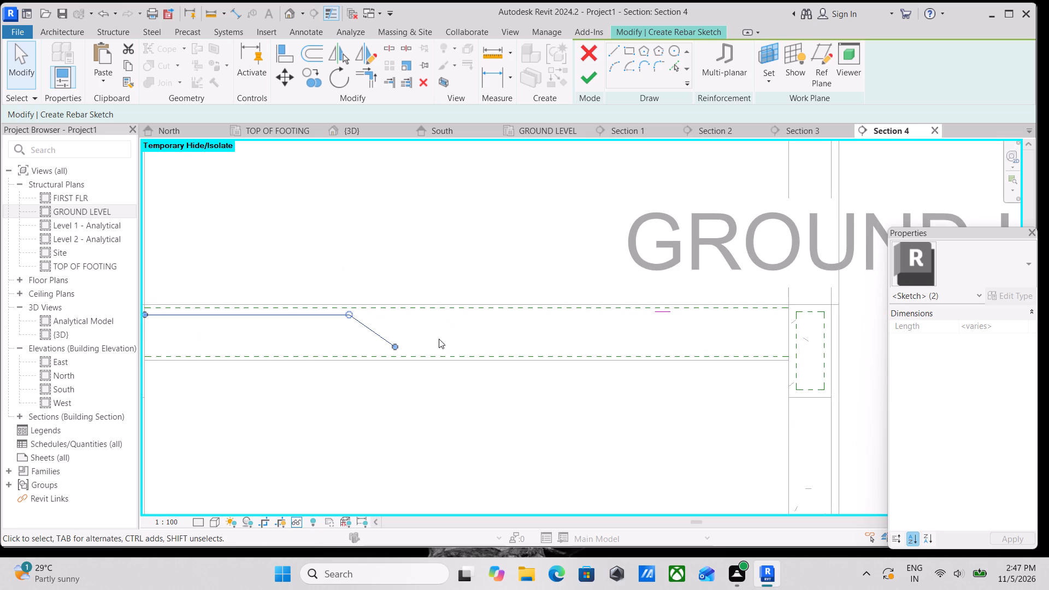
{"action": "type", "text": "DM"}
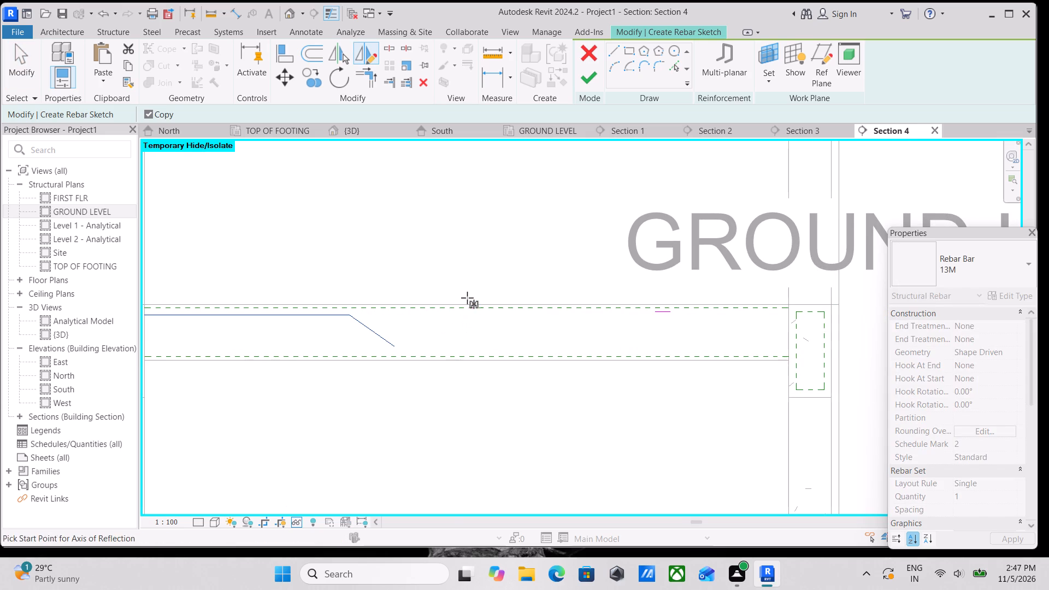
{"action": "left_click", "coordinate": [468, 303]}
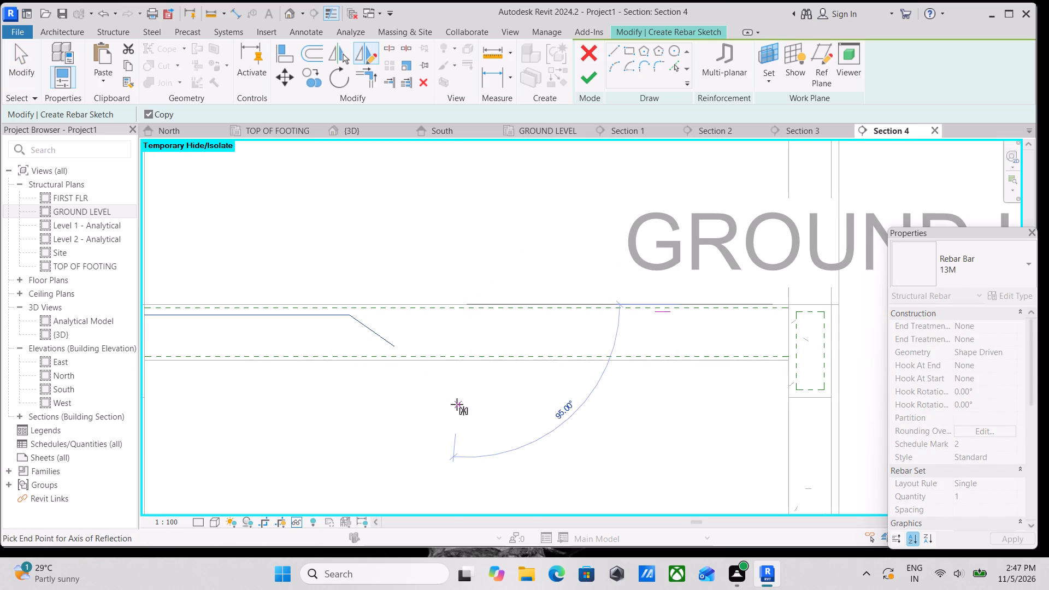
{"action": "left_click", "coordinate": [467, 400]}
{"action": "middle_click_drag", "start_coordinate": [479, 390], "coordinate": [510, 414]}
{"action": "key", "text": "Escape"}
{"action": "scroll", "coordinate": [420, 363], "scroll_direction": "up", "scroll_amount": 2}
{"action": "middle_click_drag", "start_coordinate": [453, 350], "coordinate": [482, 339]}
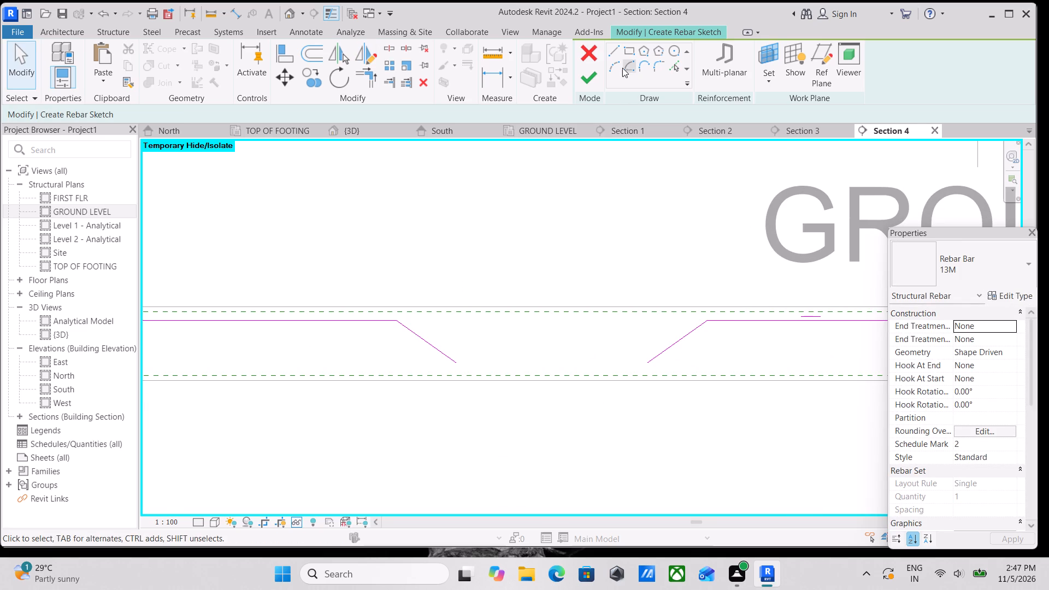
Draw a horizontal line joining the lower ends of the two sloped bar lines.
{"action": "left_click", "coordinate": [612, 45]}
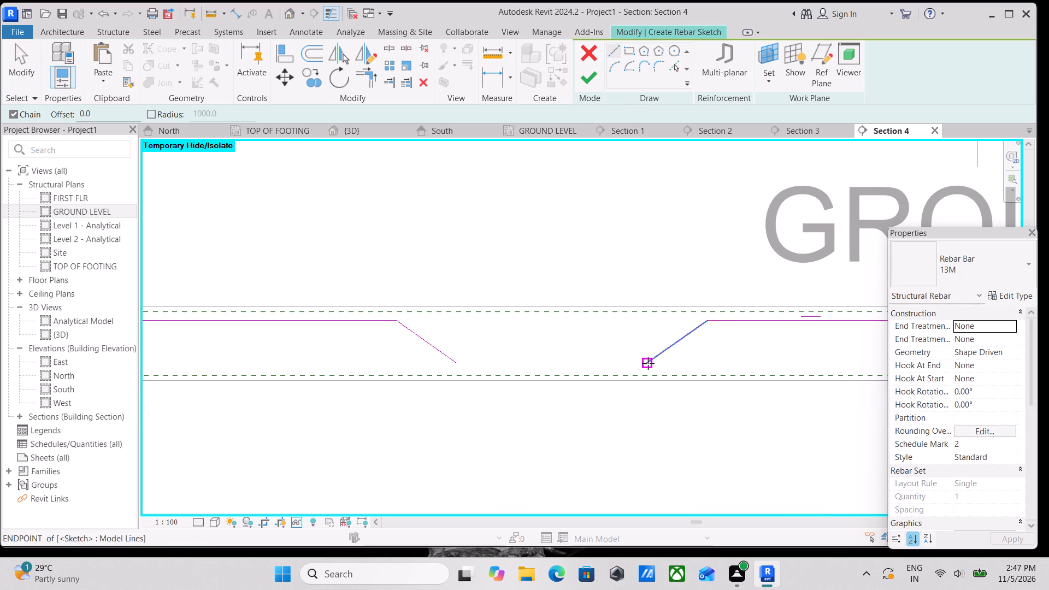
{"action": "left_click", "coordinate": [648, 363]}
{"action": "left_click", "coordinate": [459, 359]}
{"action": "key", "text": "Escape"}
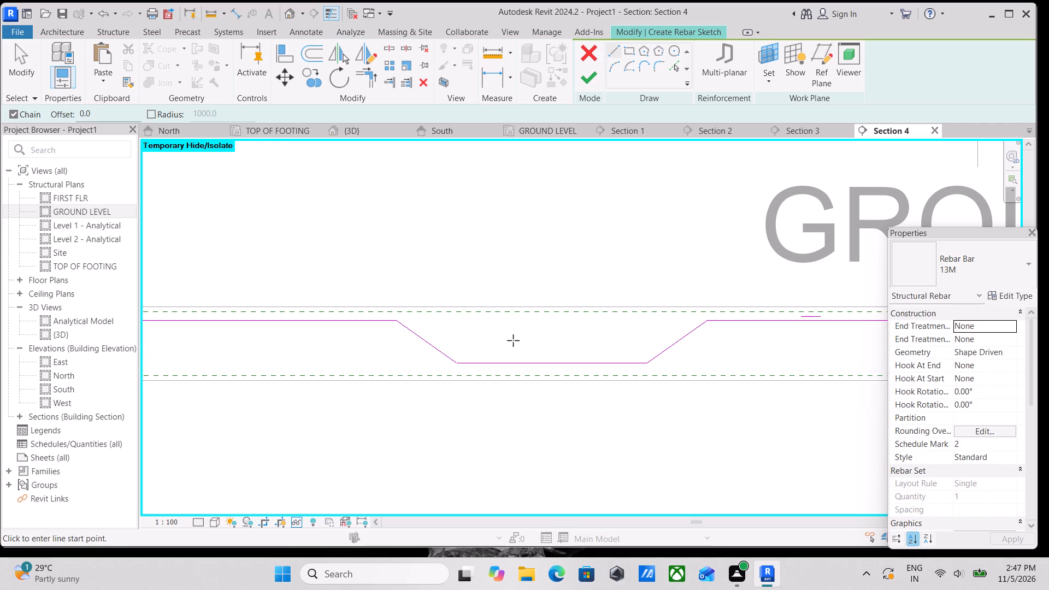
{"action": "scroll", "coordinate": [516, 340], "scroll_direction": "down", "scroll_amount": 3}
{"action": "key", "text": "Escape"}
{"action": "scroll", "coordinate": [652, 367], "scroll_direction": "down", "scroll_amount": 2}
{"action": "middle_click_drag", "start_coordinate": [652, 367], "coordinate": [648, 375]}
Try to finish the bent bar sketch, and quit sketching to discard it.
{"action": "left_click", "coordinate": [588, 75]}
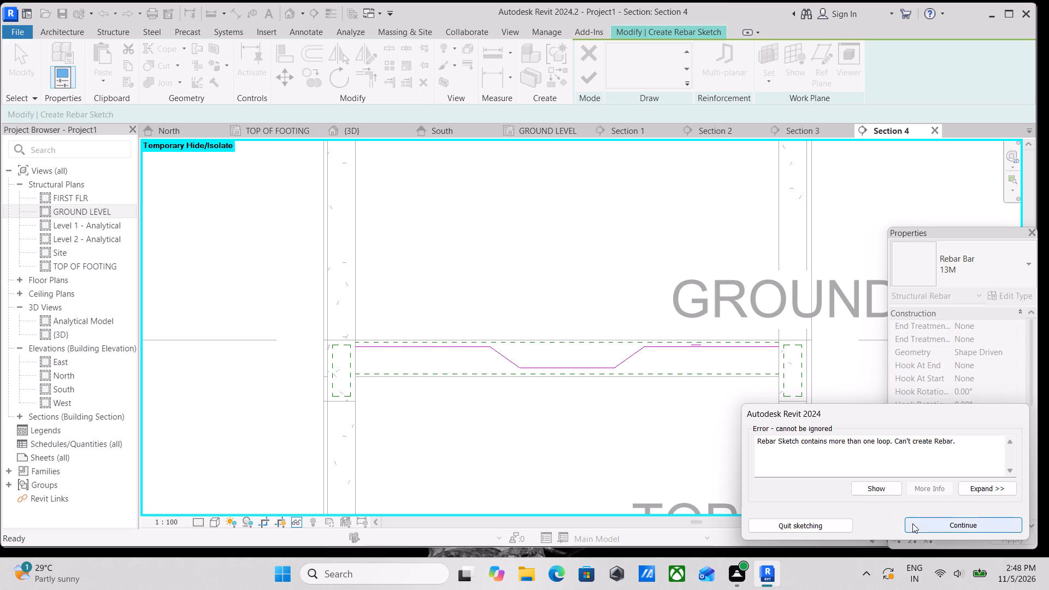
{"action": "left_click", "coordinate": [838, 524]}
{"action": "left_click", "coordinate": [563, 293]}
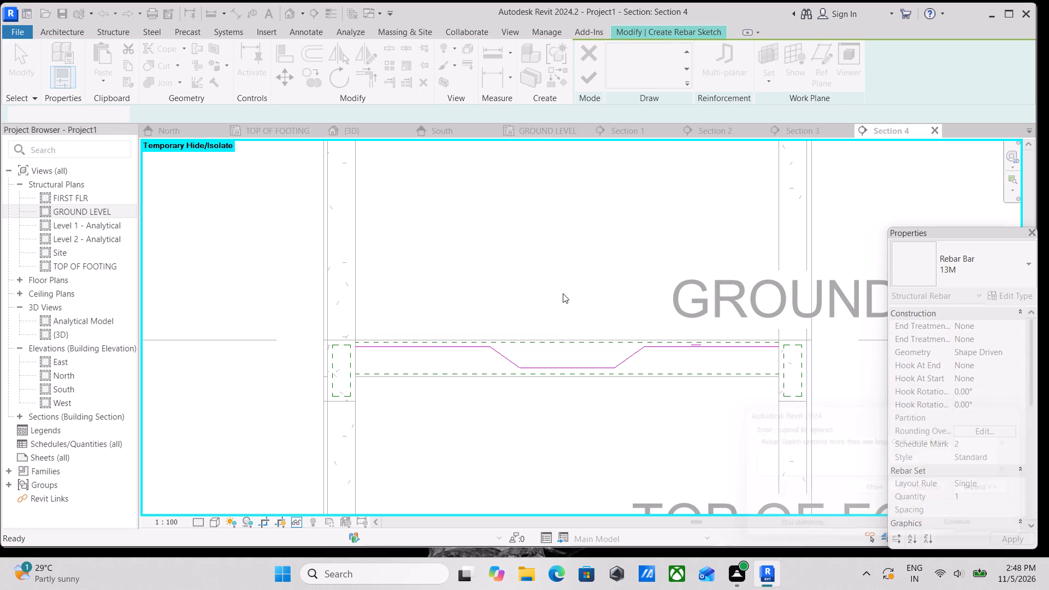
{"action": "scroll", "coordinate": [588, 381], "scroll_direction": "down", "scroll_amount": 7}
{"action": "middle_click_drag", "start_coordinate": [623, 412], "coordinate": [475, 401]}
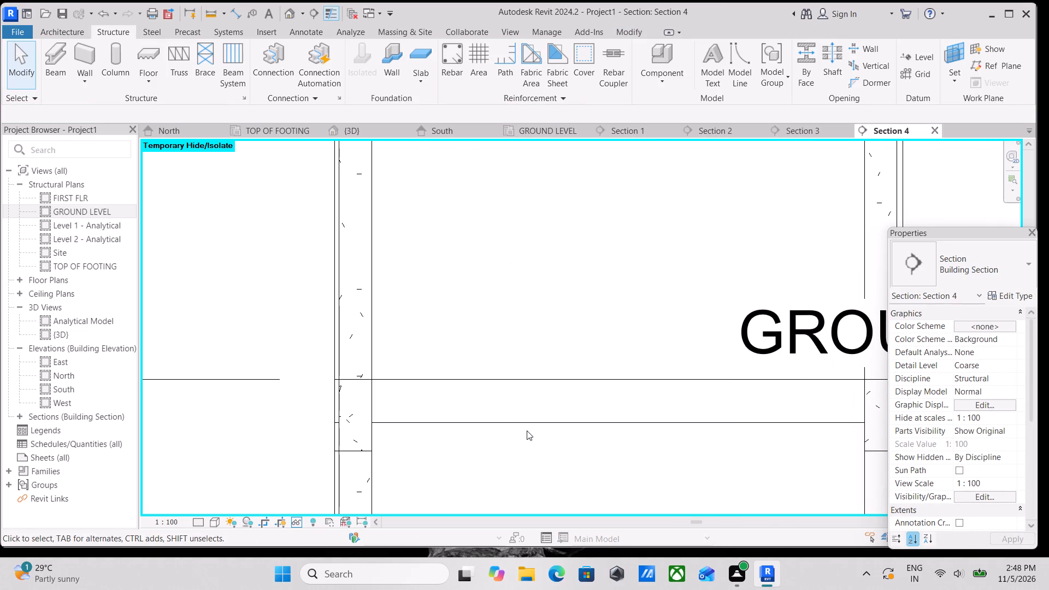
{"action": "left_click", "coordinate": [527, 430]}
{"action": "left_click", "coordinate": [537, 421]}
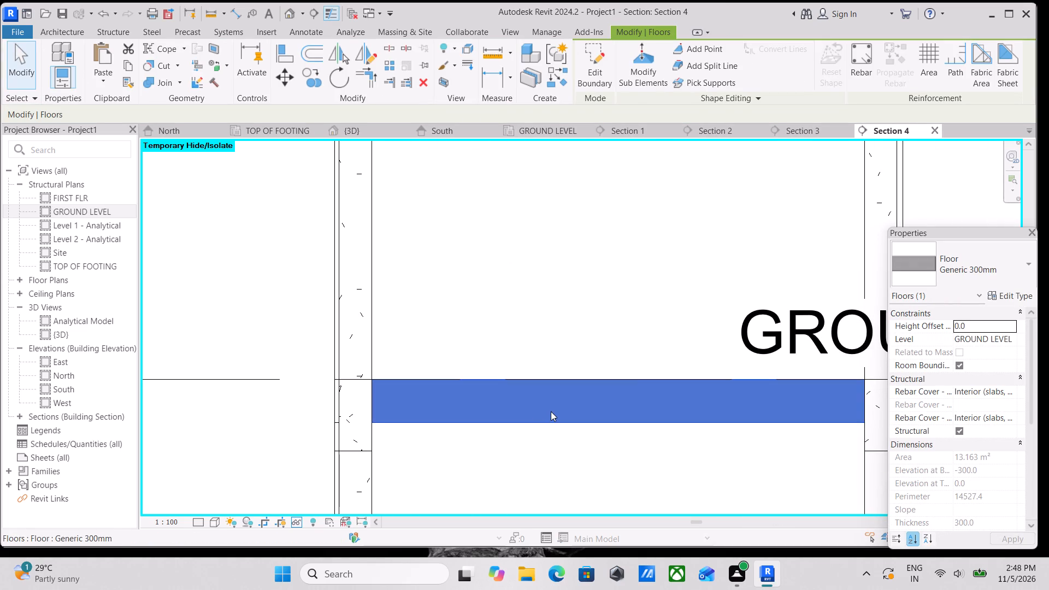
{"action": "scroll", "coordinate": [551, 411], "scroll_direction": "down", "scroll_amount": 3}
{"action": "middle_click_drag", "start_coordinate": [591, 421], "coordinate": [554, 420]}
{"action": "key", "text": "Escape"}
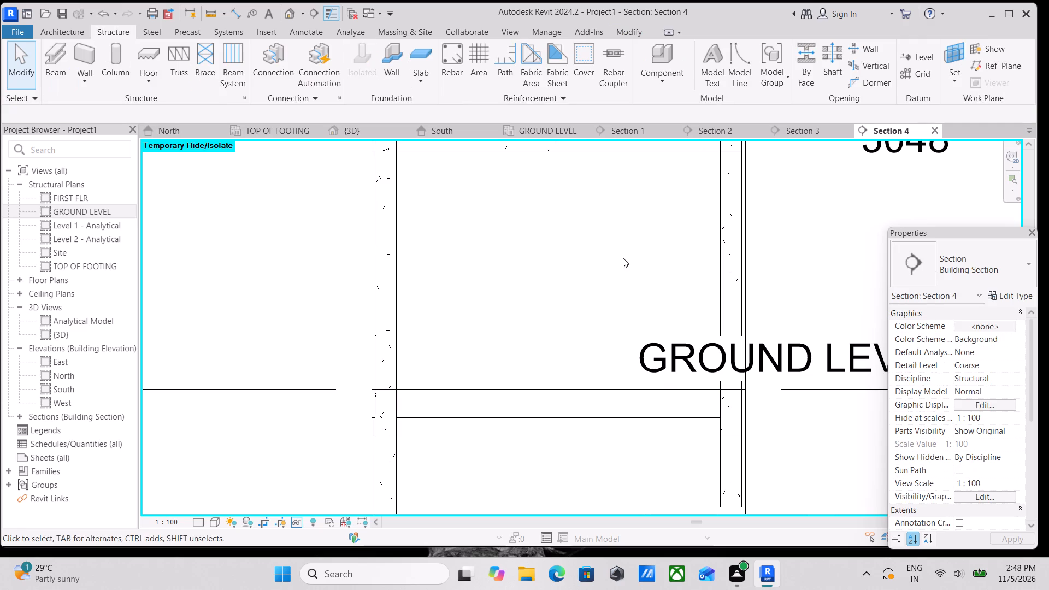
Set the ground-level slab's rebar cover to Interior (shells) - 19M to 57M <20 mm>.
{"action": "left_click", "coordinate": [596, 51]}
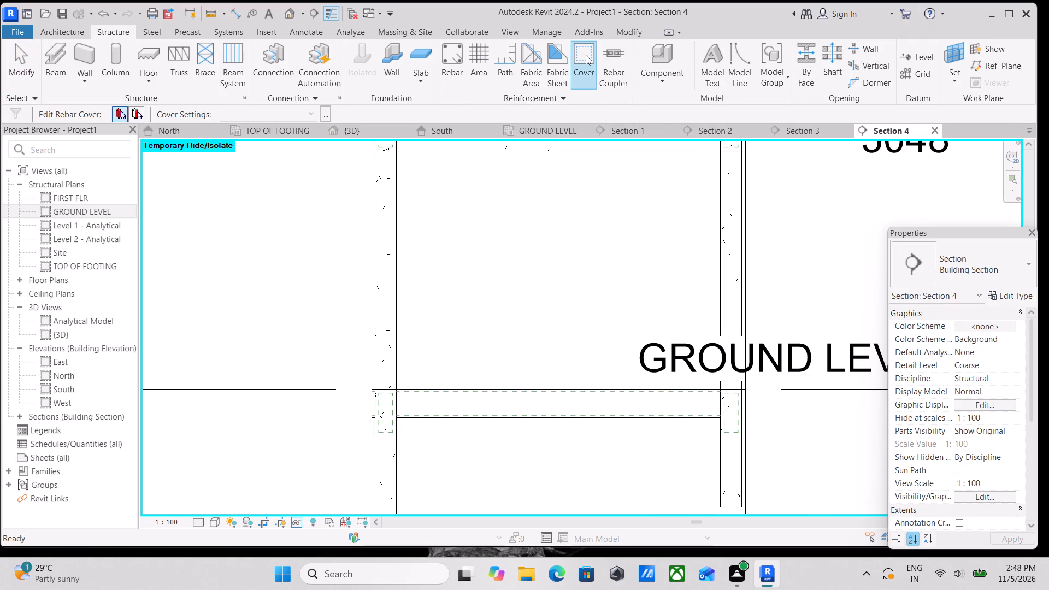
{"action": "left_click", "coordinate": [586, 55]}
{"action": "left_click", "coordinate": [470, 389]}
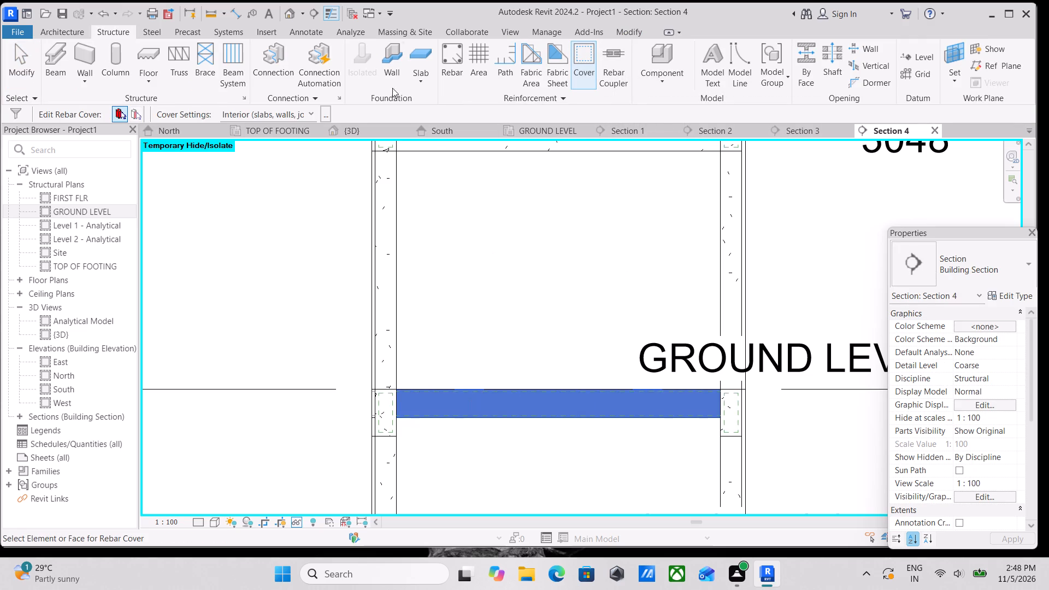
{"action": "left_click", "coordinate": [311, 113]}
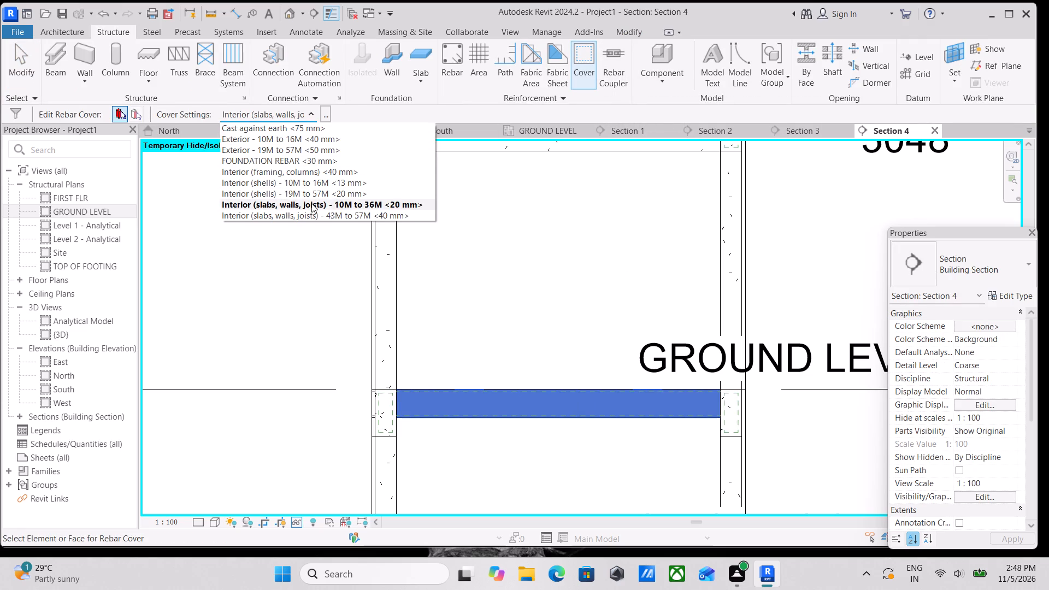
{"action": "left_click", "coordinate": [311, 193]}
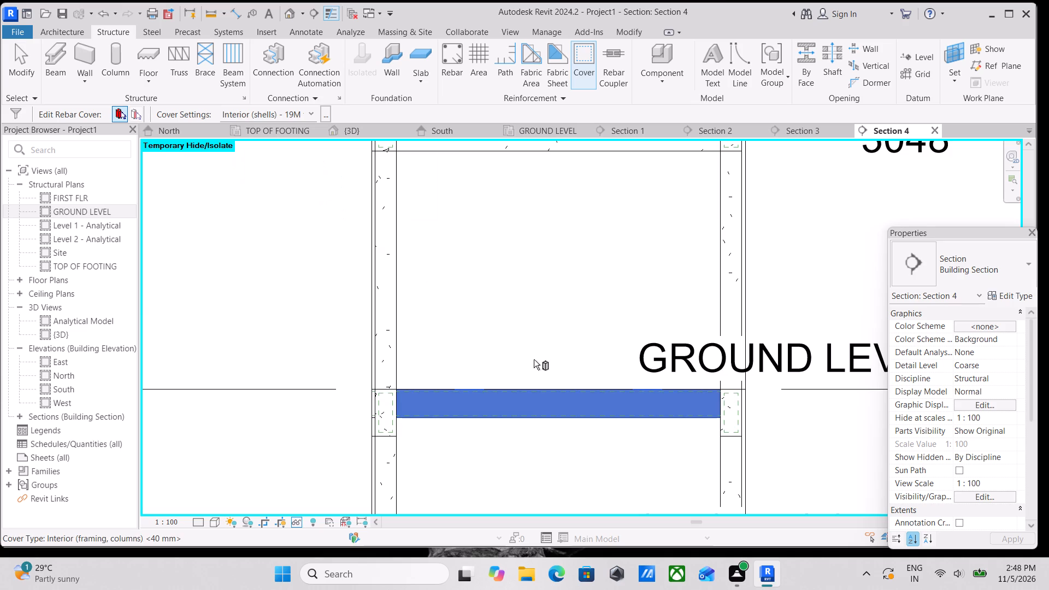
{"action": "scroll", "coordinate": [534, 361], "scroll_direction": "up", "scroll_amount": 3}
{"action": "middle_click_drag", "start_coordinate": [534, 361], "coordinate": [487, 314]}
{"action": "key", "text": "Escape"}
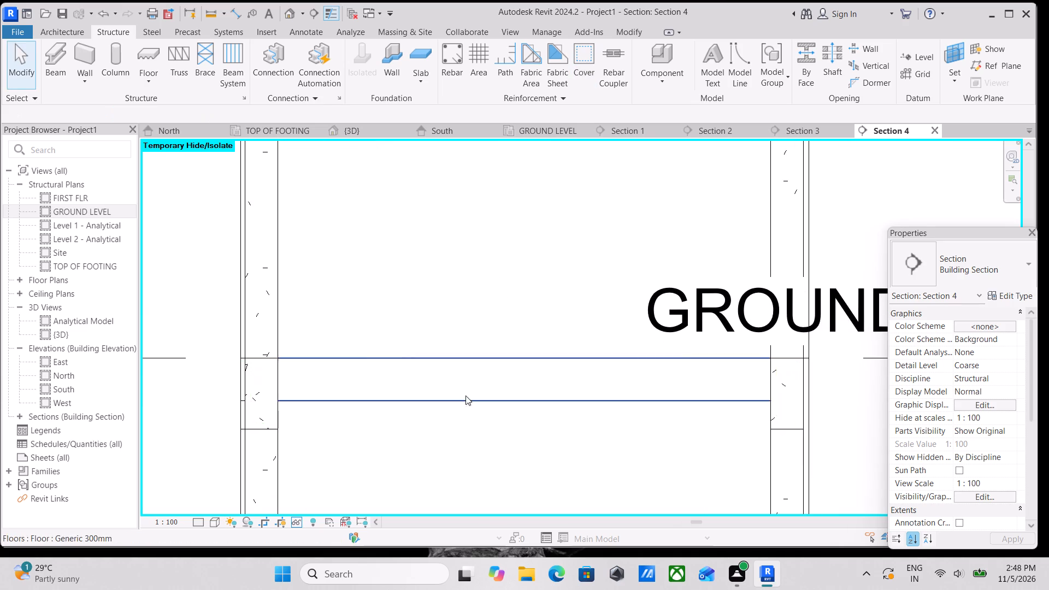
Sketch a new 13M bar hosted in the slab, about 1040 mm along the top from the left column face, sloping down 45° for about 200 mm.
{"action": "scroll", "coordinate": [462, 381], "scroll_direction": "up", "scroll_amount": 1}
{"action": "left_click", "coordinate": [456, 65]}
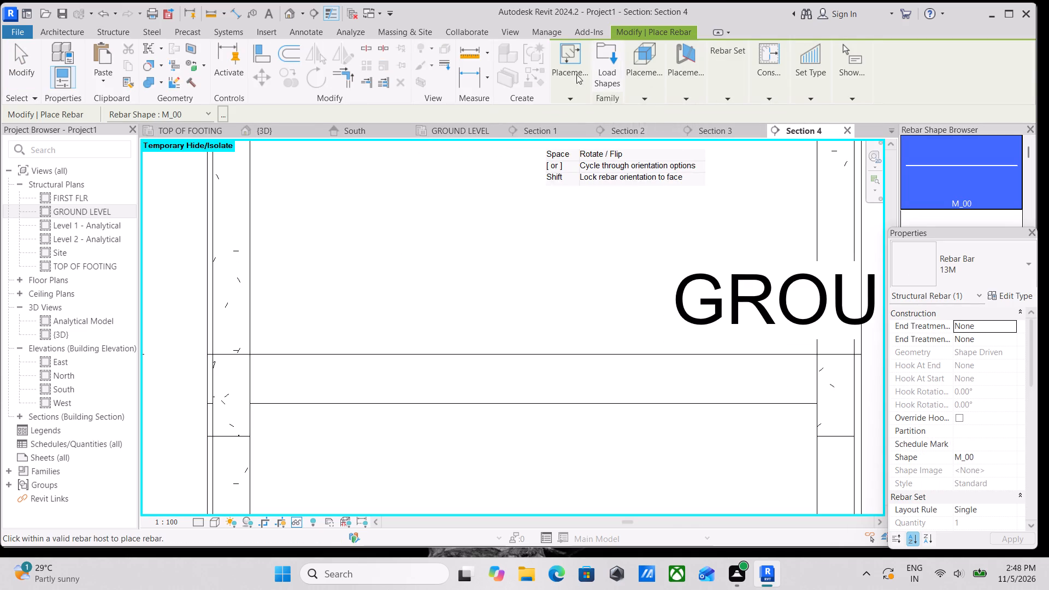
{"action": "left_click", "coordinate": [666, 120]}
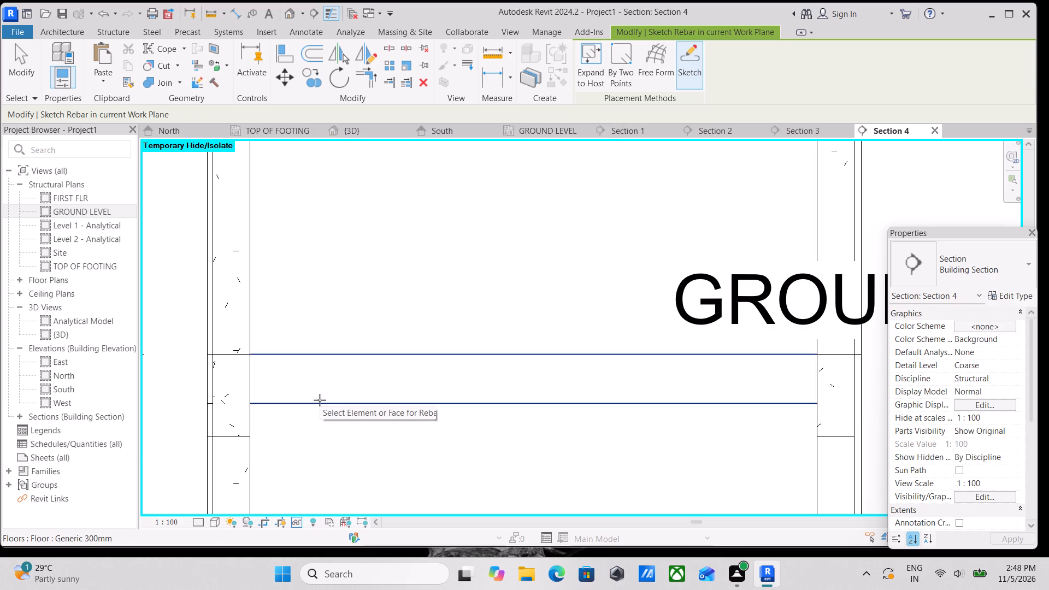
{"action": "scroll", "coordinate": [279, 370], "scroll_direction": "up", "scroll_amount": 1}
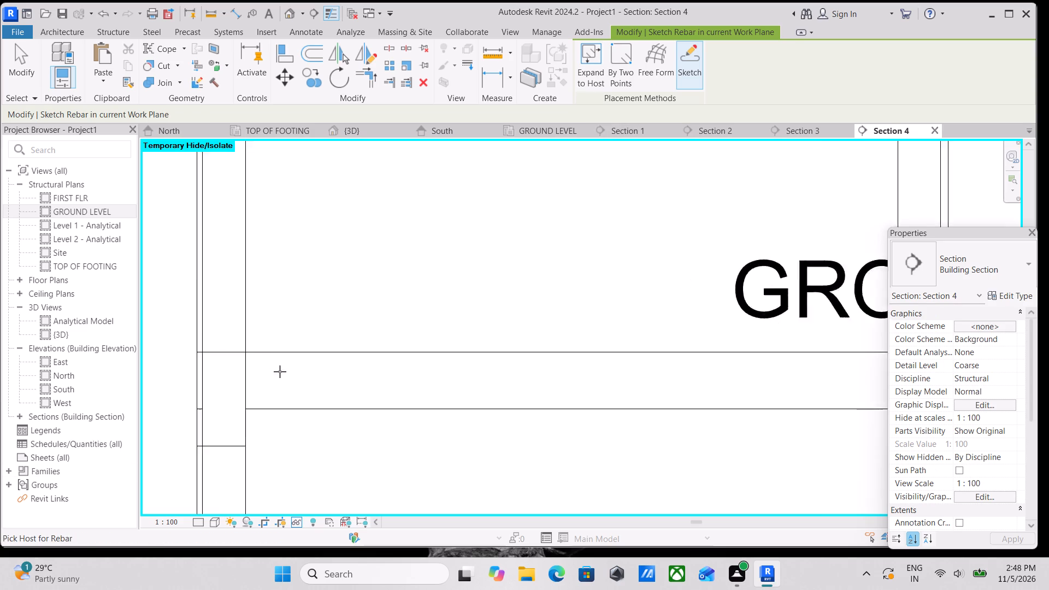
{"action": "scroll", "coordinate": [280, 371], "scroll_direction": "up", "scroll_amount": 2}
{"action": "left_click", "coordinate": [333, 347]}
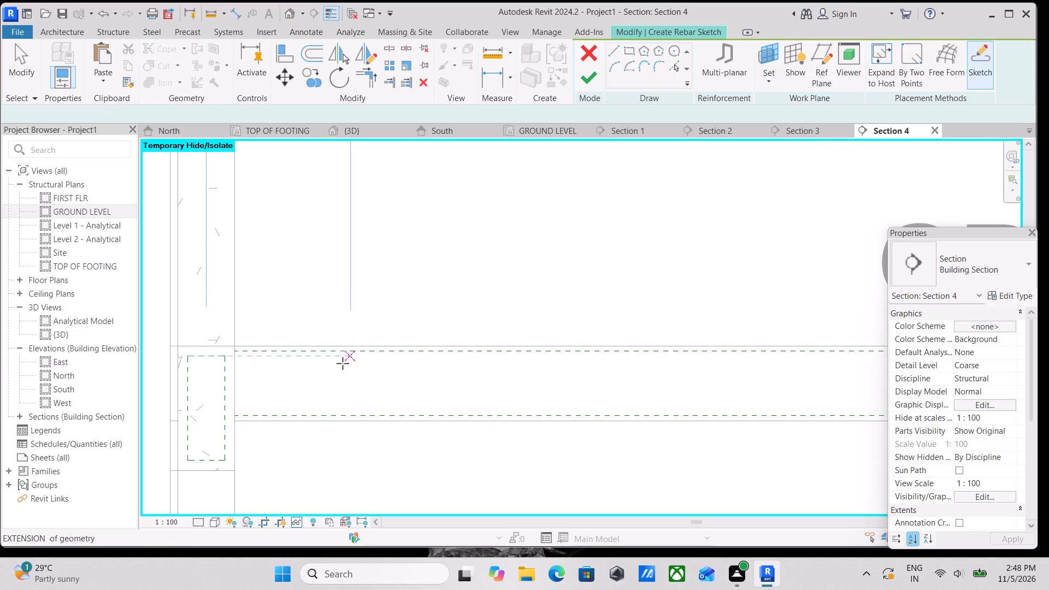
{"action": "left_click", "coordinate": [238, 361]}
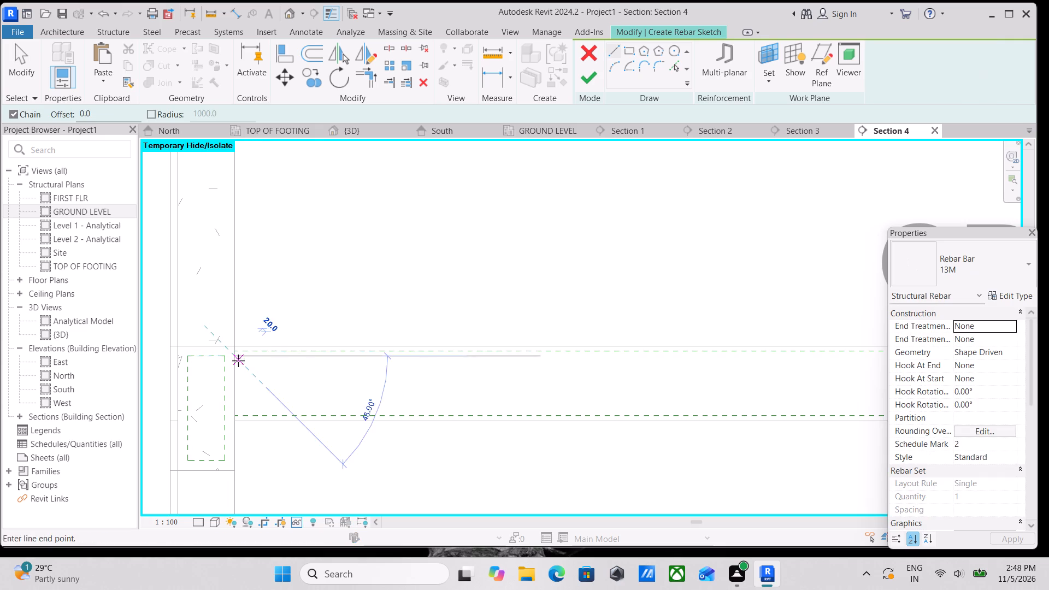
{"action": "scroll", "coordinate": [485, 358], "scroll_direction": "down", "scroll_amount": 1}
{"action": "middle_click_drag", "start_coordinate": [485, 358], "coordinate": [407, 344]}
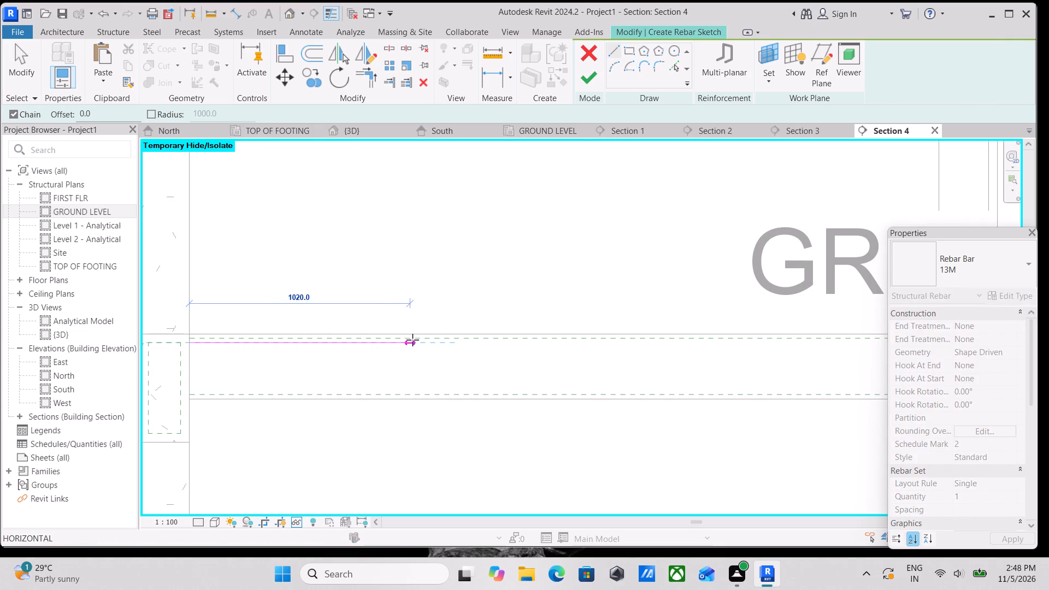
{"action": "left_click", "coordinate": [412, 340]}
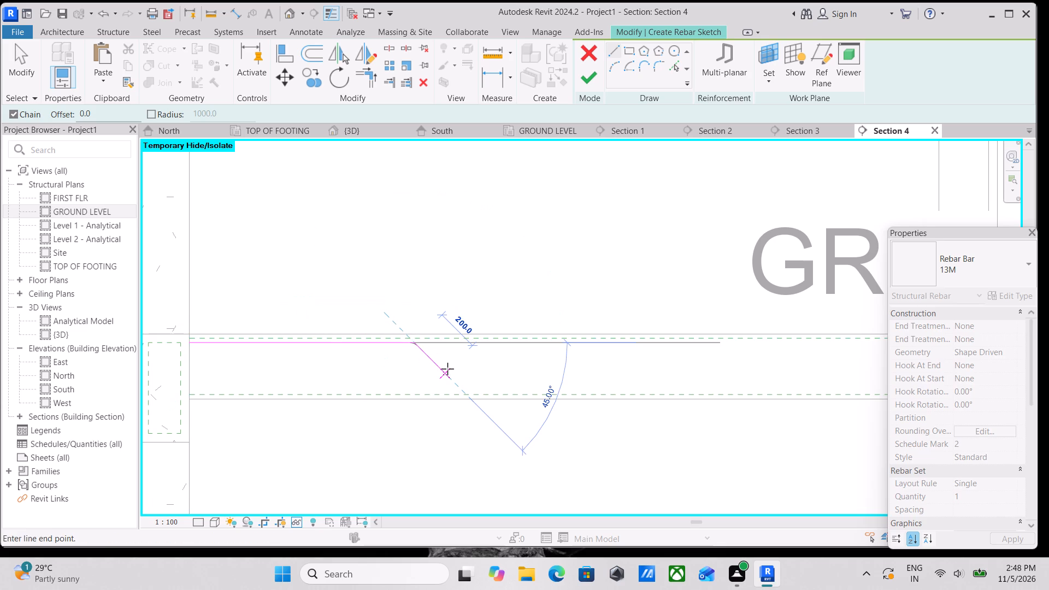
{"action": "left_click", "coordinate": [447, 369]}
{"action": "key", "text": "Escape"}
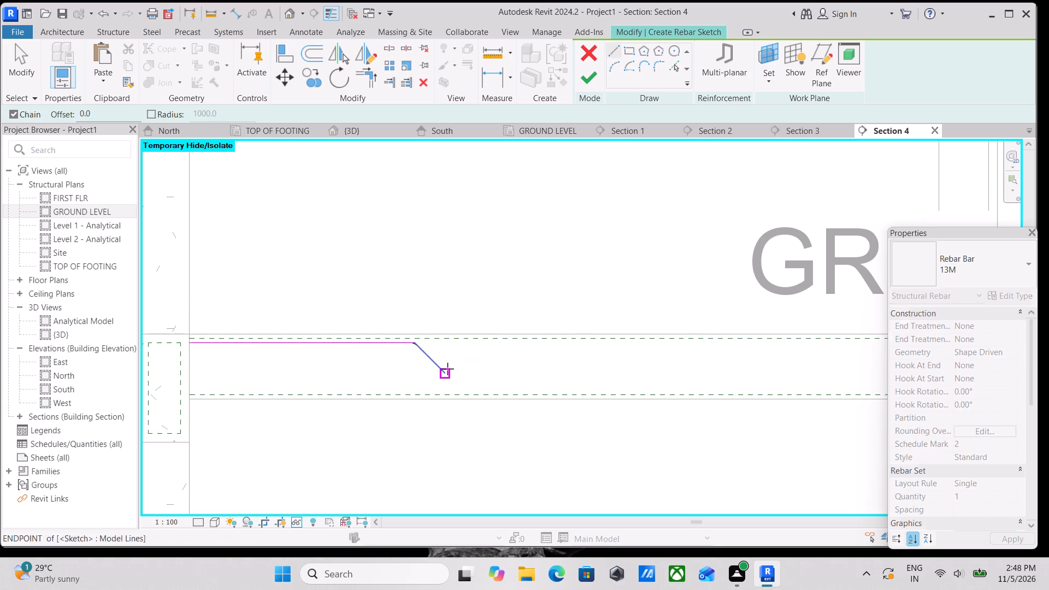
Mirror a copy of the new top line and 45° sloped line about a vertical axis at the slab's midspan.
{"action": "scroll", "coordinate": [558, 362], "scroll_direction": "down", "scroll_amount": 3}
{"action": "middle_click_drag", "start_coordinate": [567, 362], "coordinate": [452, 364]}
{"action": "key", "text": "Escape"}
{"action": "scroll", "coordinate": [405, 356], "scroll_direction": "up", "scroll_amount": 3}
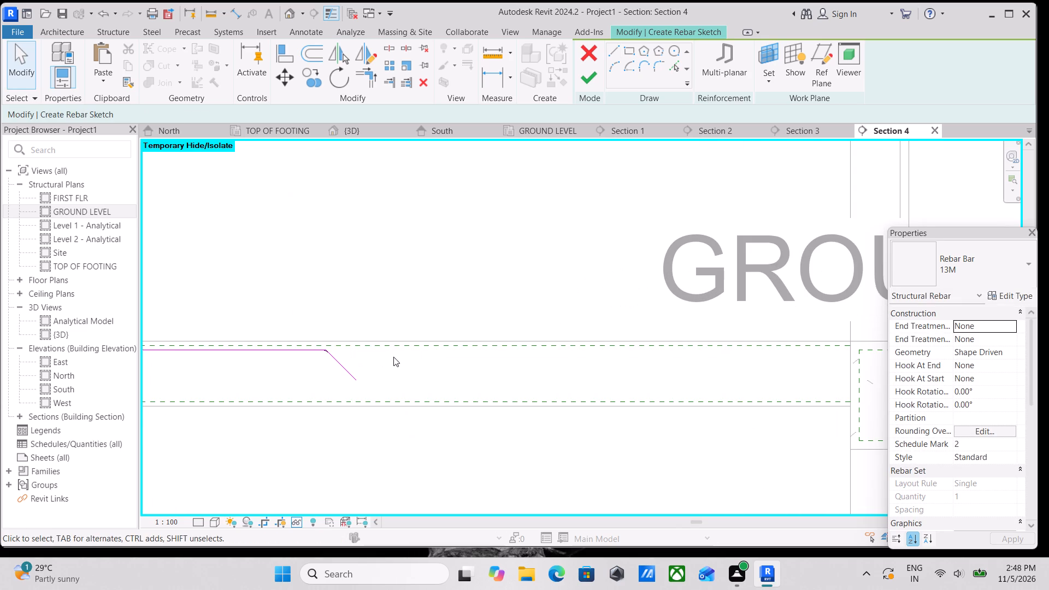
{"action": "left_click", "coordinate": [296, 351], "text": "ctrl"}
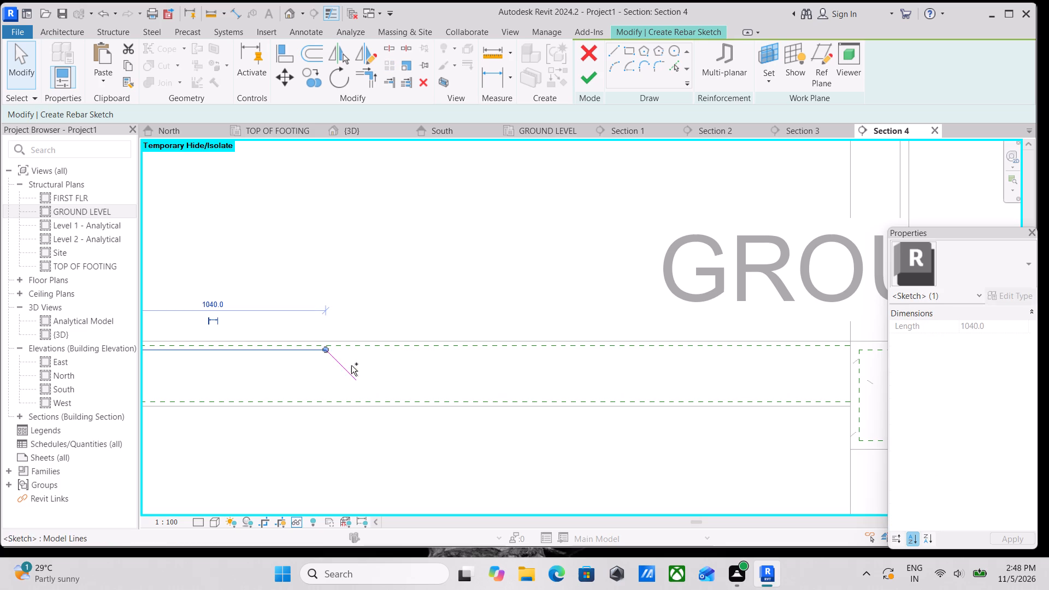
{"action": "left_click", "coordinate": [345, 368], "text": "ctrl"}
{"action": "middle_click_drag", "start_coordinate": [422, 367], "coordinate": [356, 353]}
{"action": "middle_click_drag", "start_coordinate": [411, 353], "coordinate": [417, 353]}
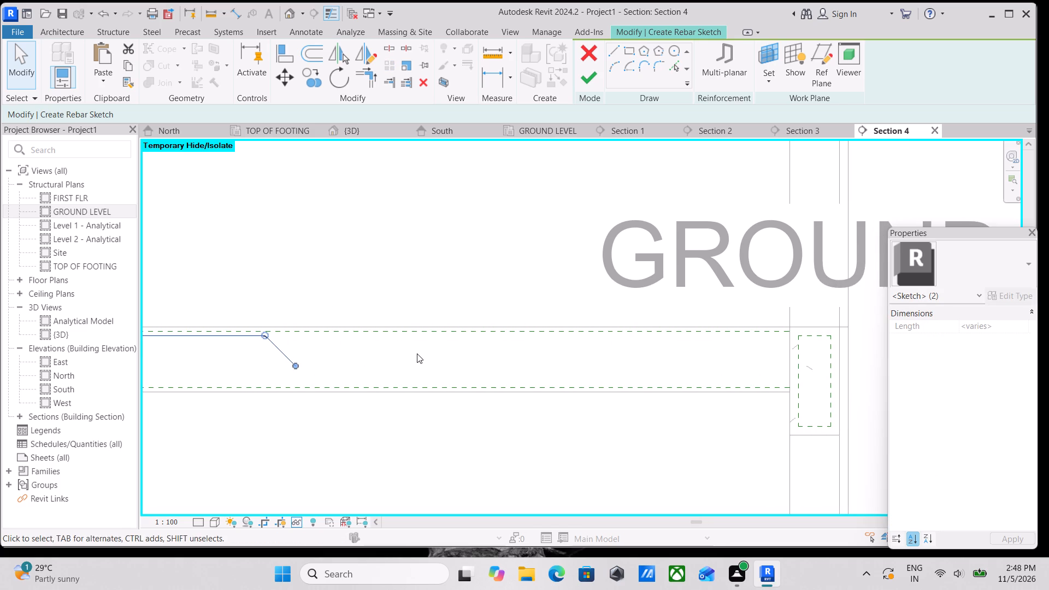
{"action": "type", "text": "DM"}
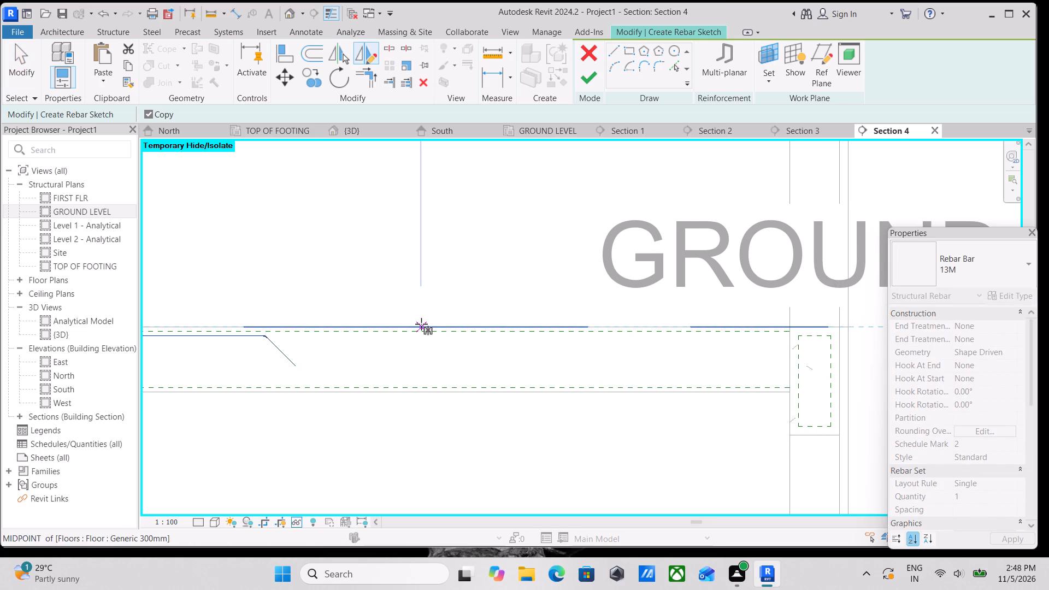
{"action": "left_click", "coordinate": [415, 324]}
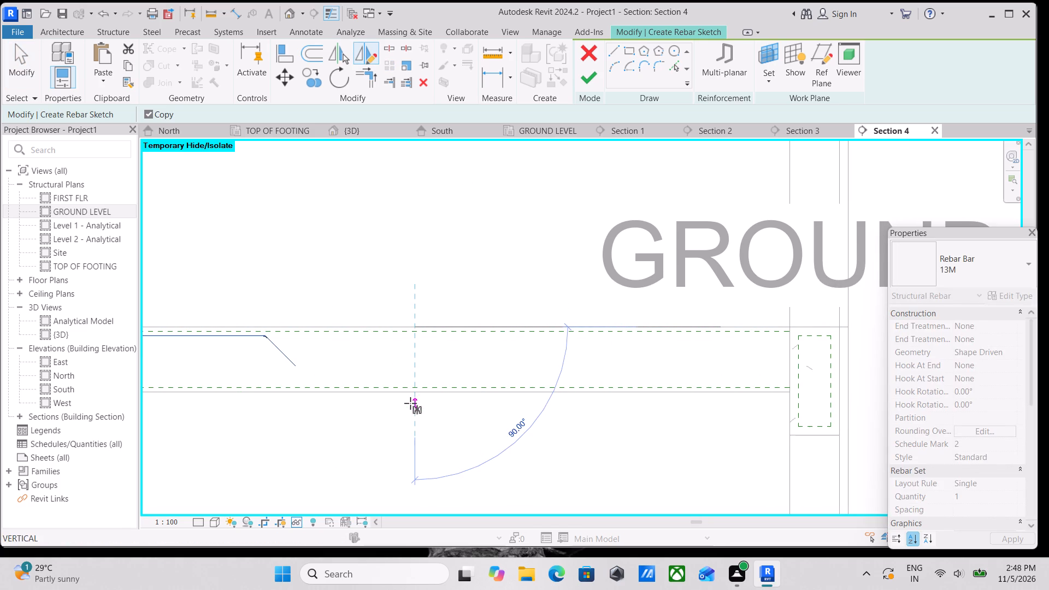
{"action": "left_click", "coordinate": [410, 403]}
{"action": "key", "text": "Escape"}
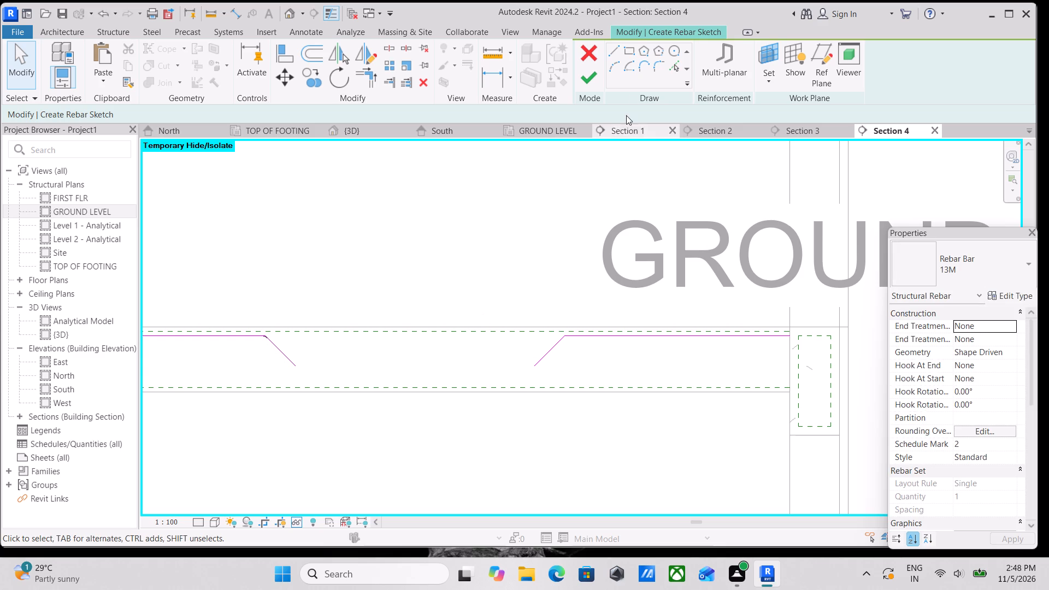
Join the lower ends of the two slopes with a horizontal line and finish the bent bar sketch.
{"action": "left_click", "coordinate": [612, 51]}
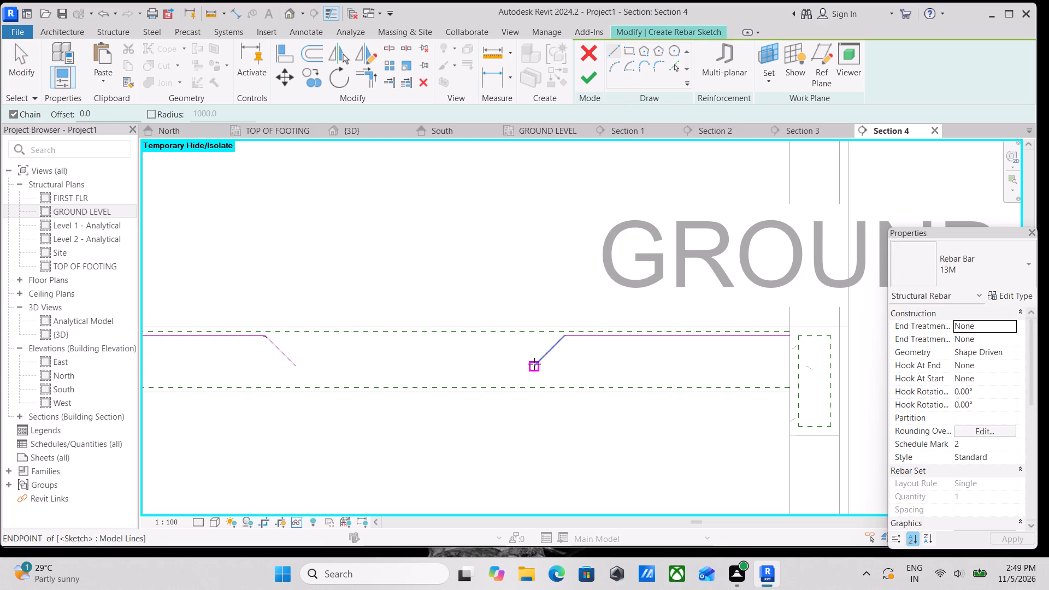
{"action": "left_click", "coordinate": [535, 364]}
{"action": "left_click", "coordinate": [295, 365]}
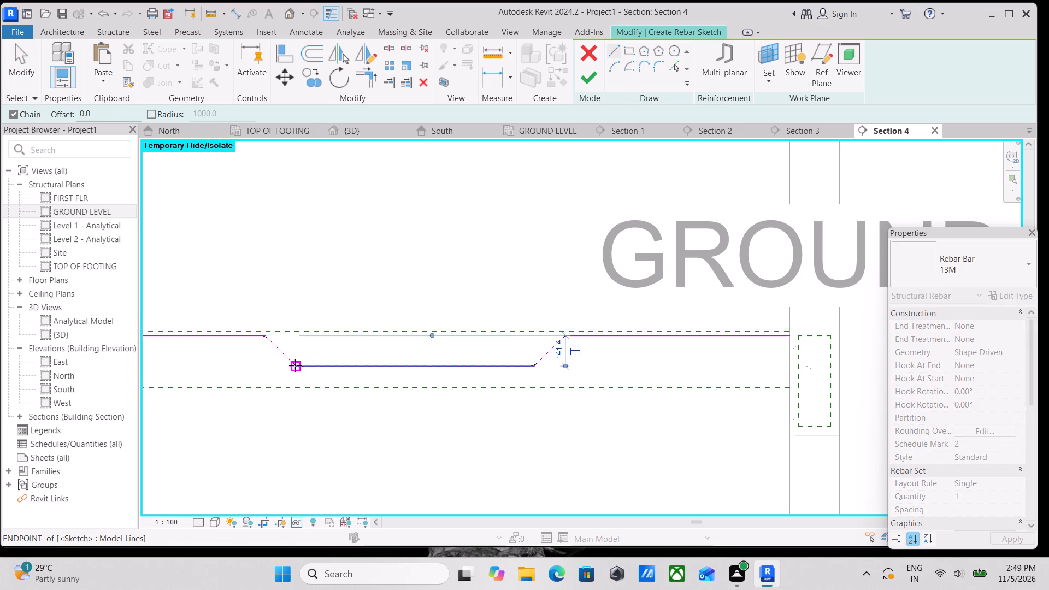
{"action": "key", "text": "Escape"}
{"action": "key", "text": "Escape"}
{"action": "scroll", "coordinate": [450, 343], "scroll_direction": "down", "scroll_amount": 2}
{"action": "middle_click_drag", "start_coordinate": [450, 343], "coordinate": [576, 351]}
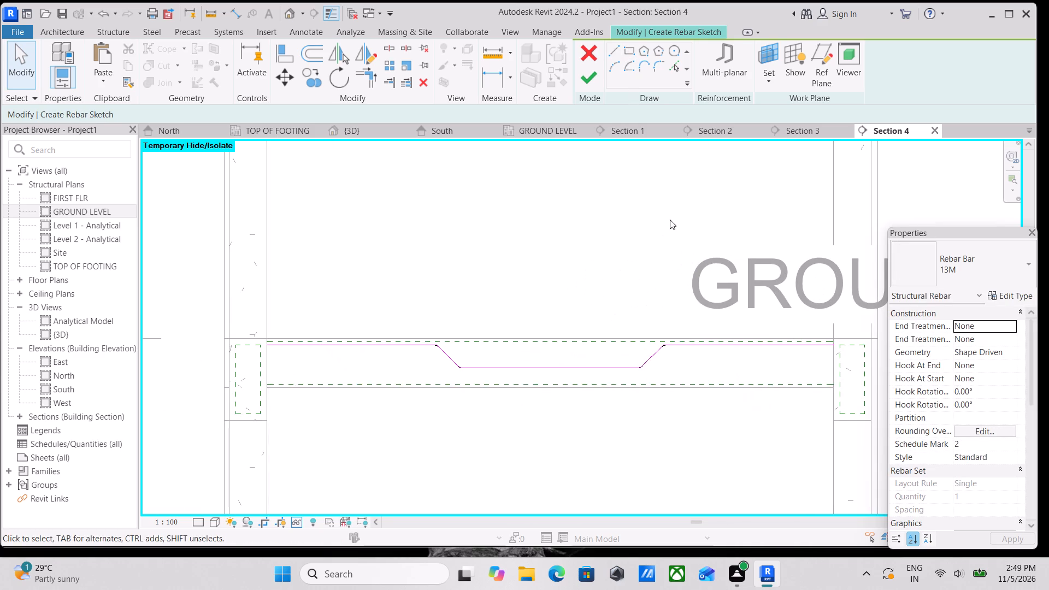
{"action": "middle_click_drag", "start_coordinate": [673, 229], "coordinate": [676, 250]}
{"action": "left_click", "coordinate": [587, 75]}
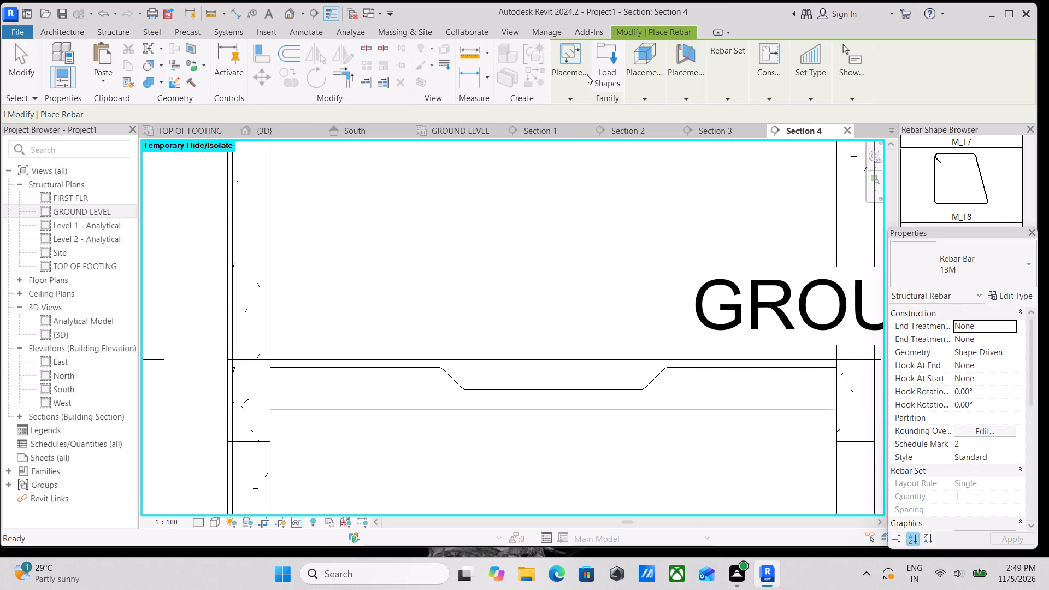
Finish placing rebar and set the Section 4 view's detail level to Fine.
{"action": "key", "text": "Escape"}
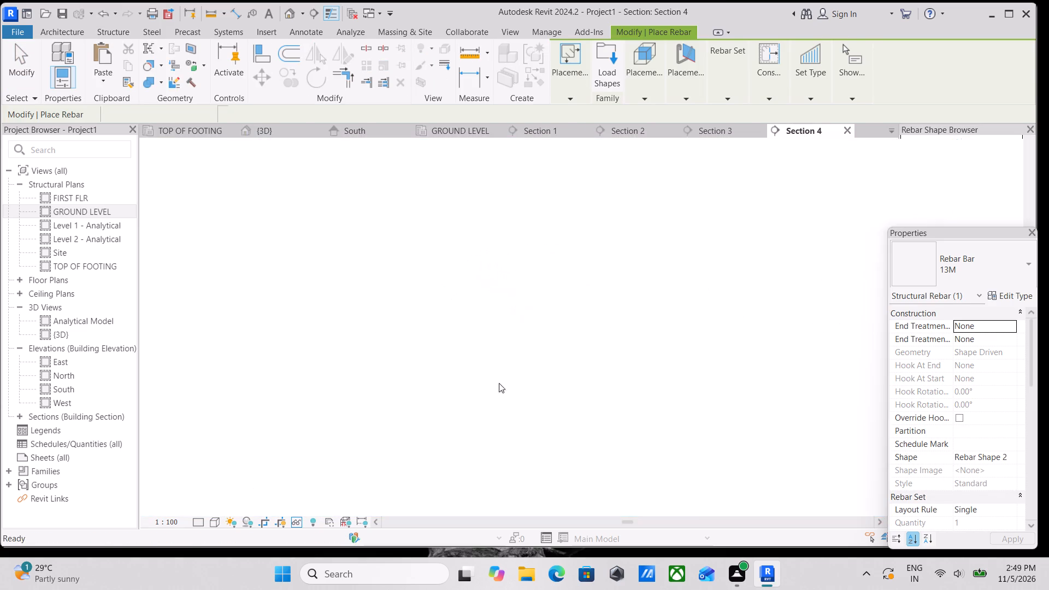
{"action": "key", "text": "Escape"}
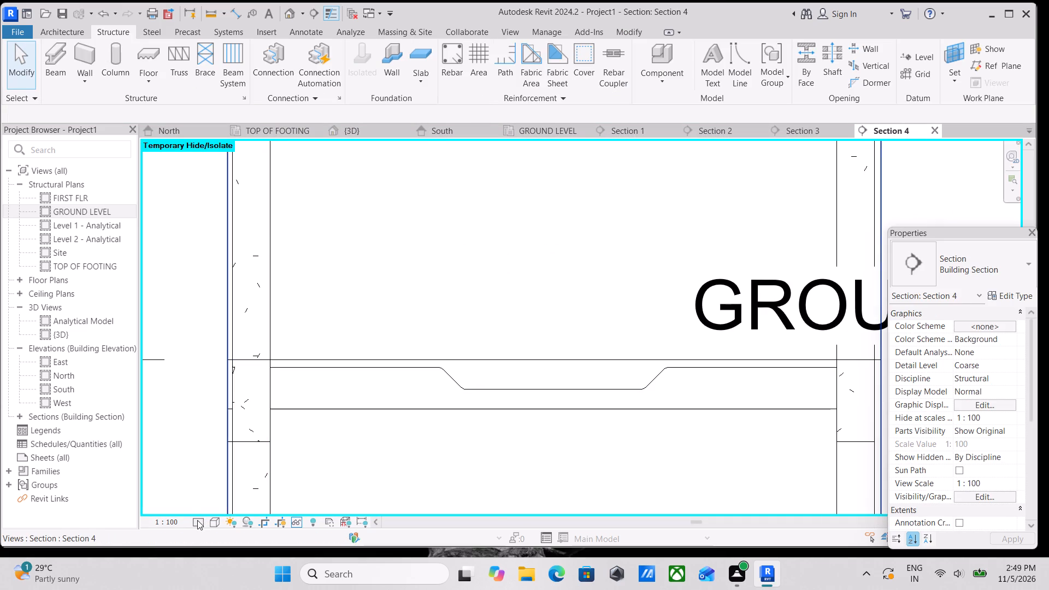
{"action": "left_click", "coordinate": [199, 519]}
{"action": "left_click", "coordinate": [207, 501]}
{"action": "middle_click_drag", "start_coordinate": [449, 393], "coordinate": [371, 409]}
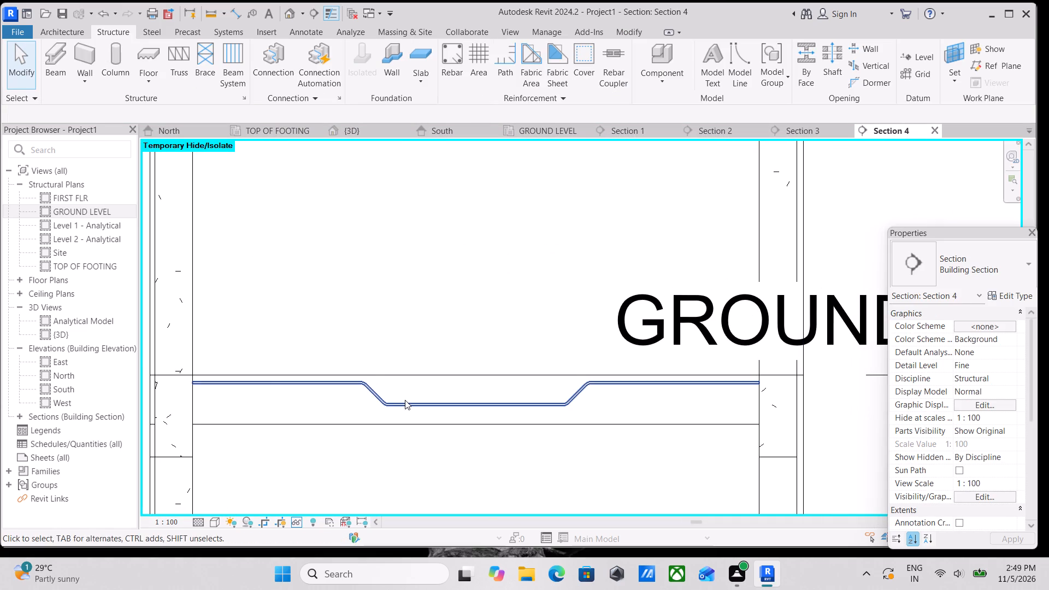
Set the new bent bar to show unobscured in the {3D} view.
{"action": "left_click", "coordinate": [405, 400]}
{"action": "scroll", "coordinate": [1000, 370], "scroll_direction": "down", "scroll_amount": 2}
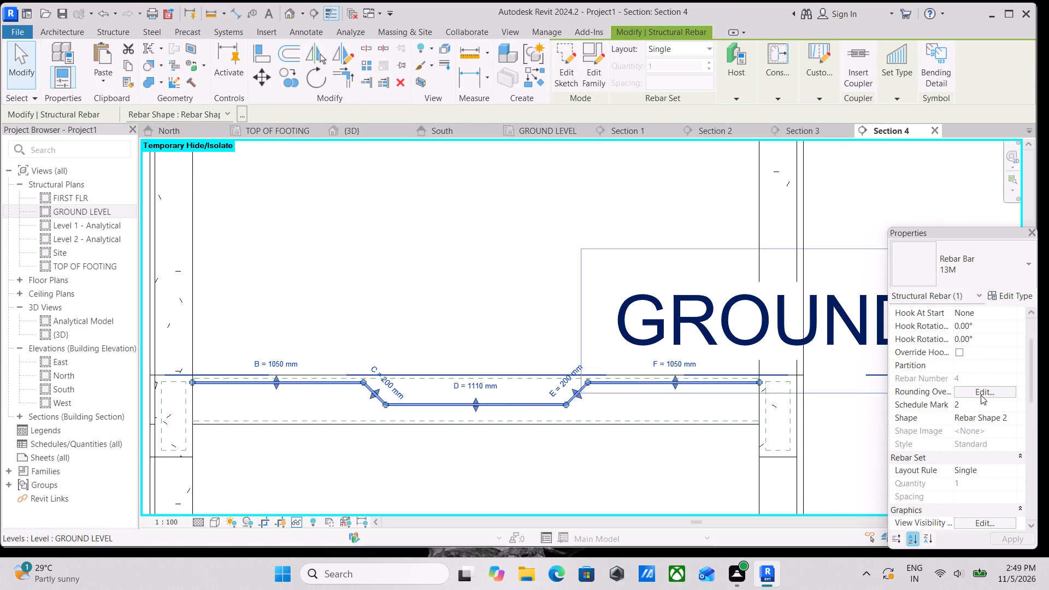
{"action": "scroll", "coordinate": [989, 416], "scroll_direction": "down", "scroll_amount": 2}
{"action": "left_click", "coordinate": [999, 443]}
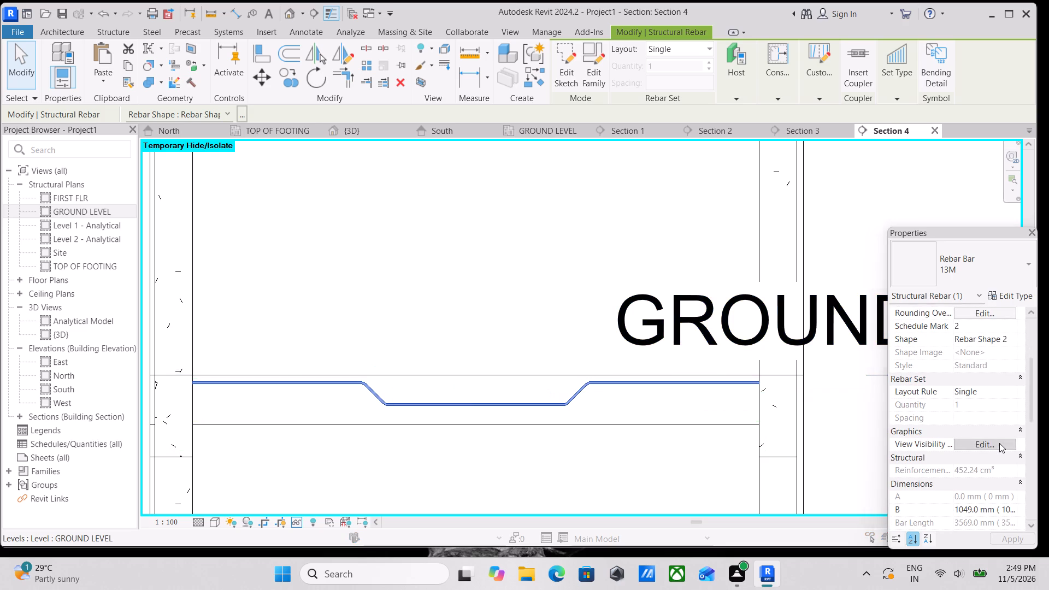
{"action": "left_click", "coordinate": [968, 364]}
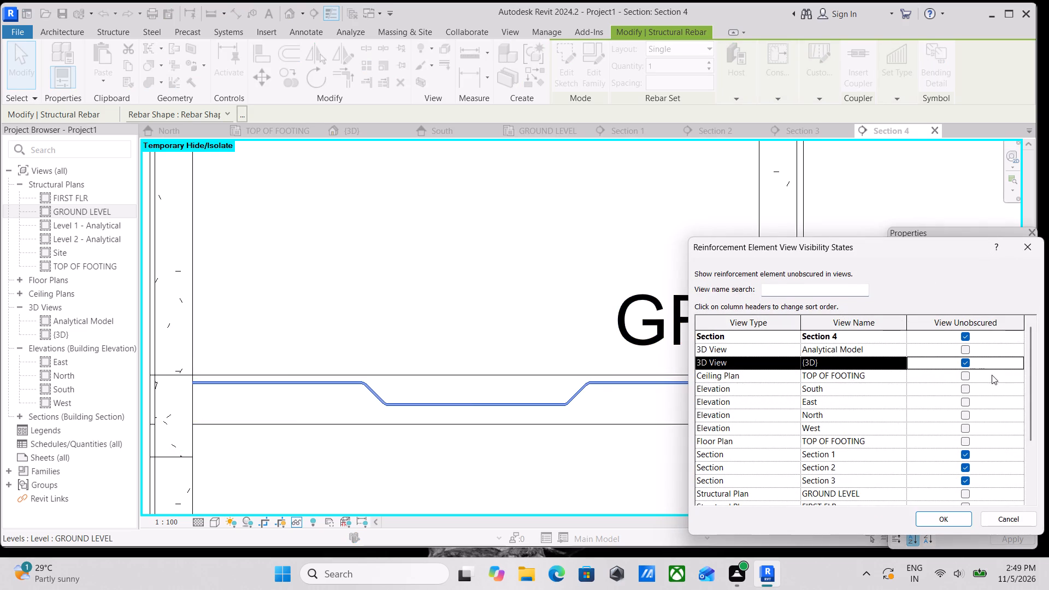
{"action": "left_click", "coordinate": [946, 516]}
{"action": "scroll", "coordinate": [586, 366], "scroll_direction": "down", "scroll_amount": 1}
{"action": "middle_click_drag", "start_coordinate": [586, 366], "coordinate": [591, 366]}
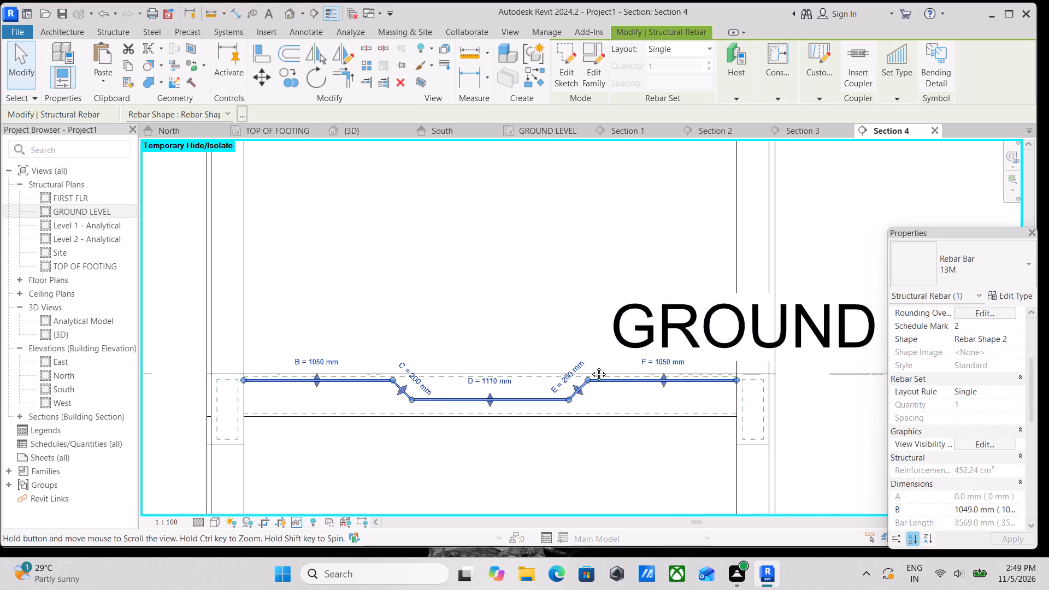
{"action": "middle_click_drag", "start_coordinate": [591, 366], "coordinate": [661, 357]}
{"action": "key", "text": "Escape"}
{"action": "scroll", "coordinate": [598, 356], "scroll_direction": "down", "scroll_amount": 2}
{"action": "middle_click_drag", "start_coordinate": [597, 356], "coordinate": [544, 371]}
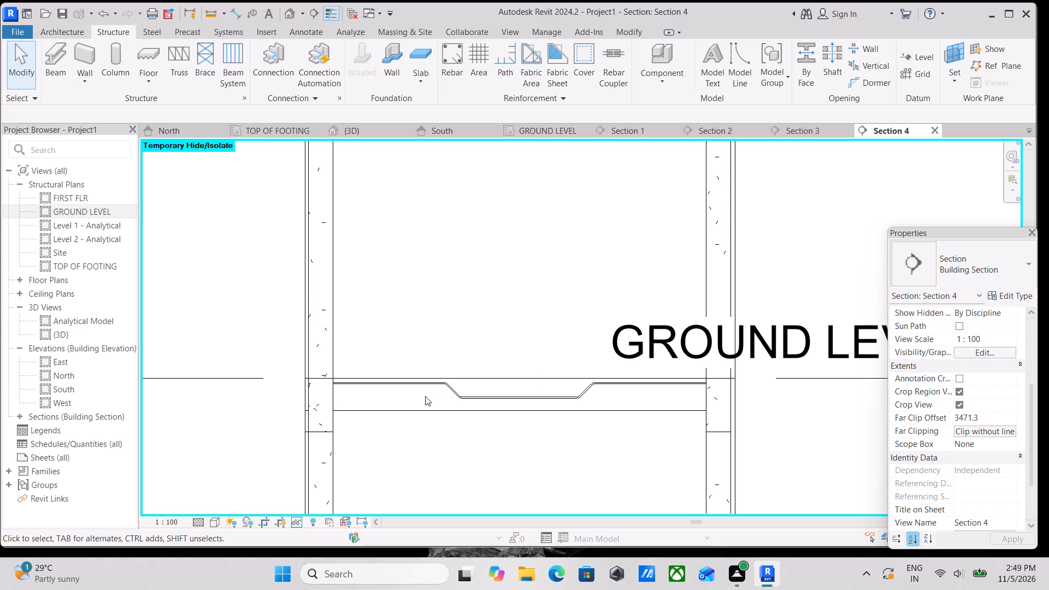
Set the bent bar's layout to Maximum Spacing with a spacing of 120 mm.
{"action": "scroll", "coordinate": [519, 409], "scroll_direction": "up", "scroll_amount": 2}
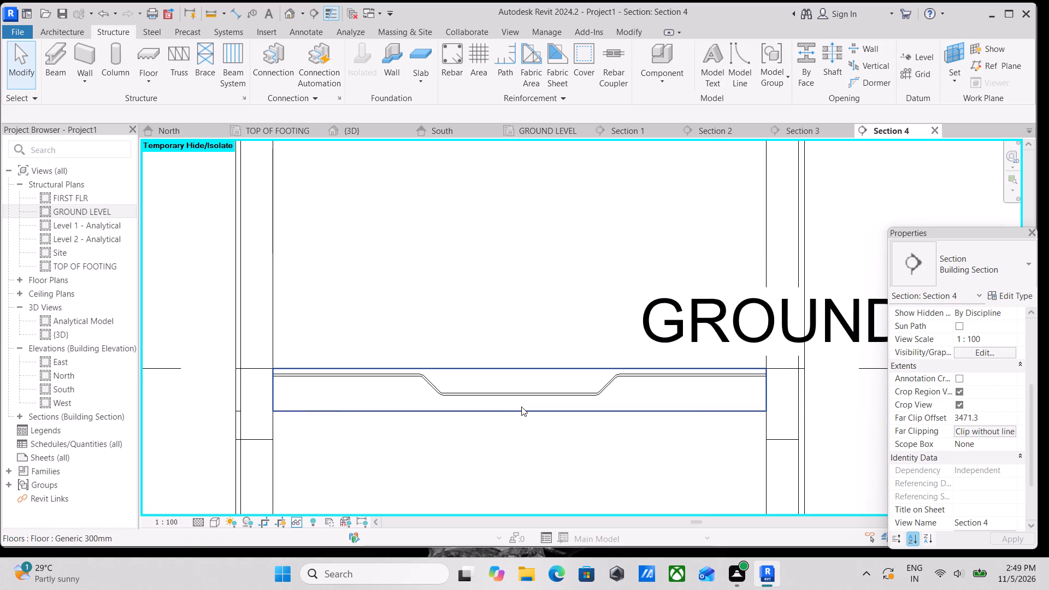
{"action": "left_click", "coordinate": [527, 392]}
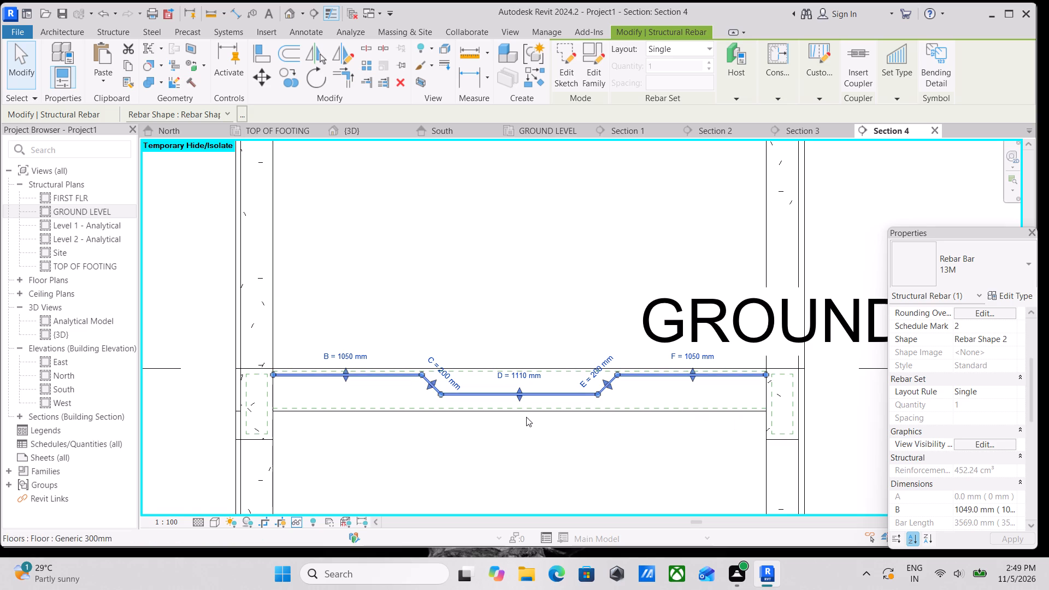
{"action": "scroll", "coordinate": [526, 417], "scroll_direction": "up", "scroll_amount": 5}
{"action": "middle_click_drag", "start_coordinate": [511, 392], "coordinate": [515, 429]}
{"action": "scroll", "coordinate": [520, 439], "scroll_direction": "down", "scroll_amount": 2}
{"action": "middle_click_drag", "start_coordinate": [520, 439], "coordinate": [515, 475]}
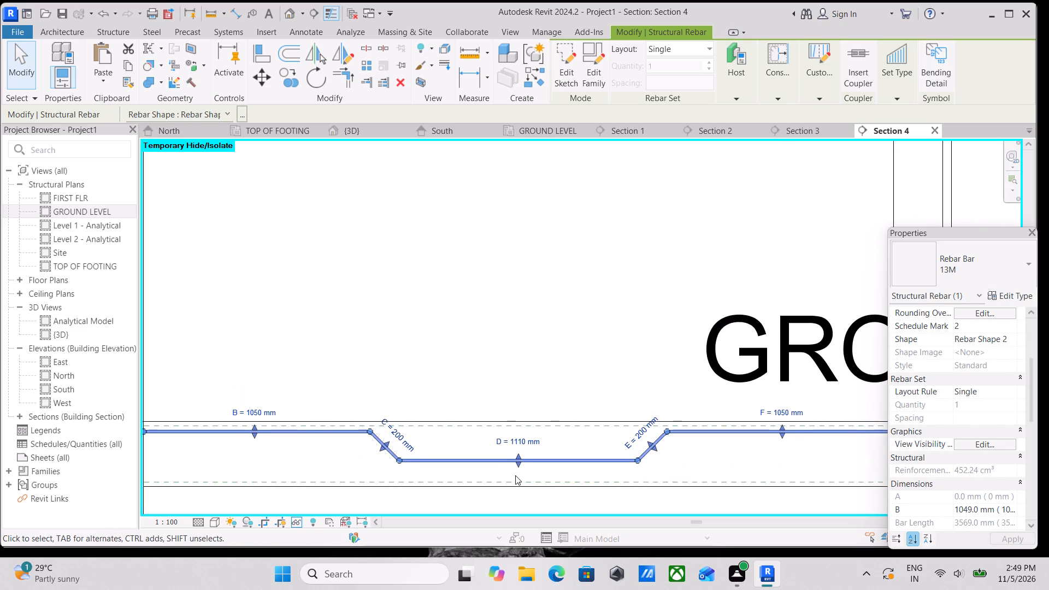
{"action": "scroll", "coordinate": [523, 454], "scroll_direction": "down", "scroll_amount": 4}
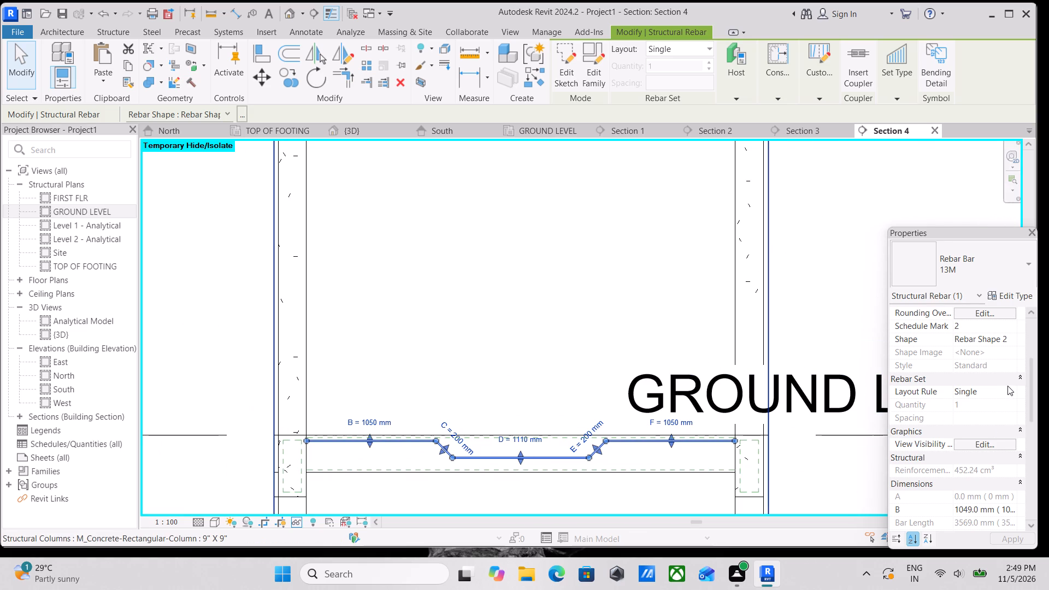
{"action": "scroll", "coordinate": [1016, 400], "scroll_direction": "down", "scroll_amount": 2}
{"action": "scroll", "coordinate": [1012, 396], "scroll_direction": "up", "scroll_amount": 2}
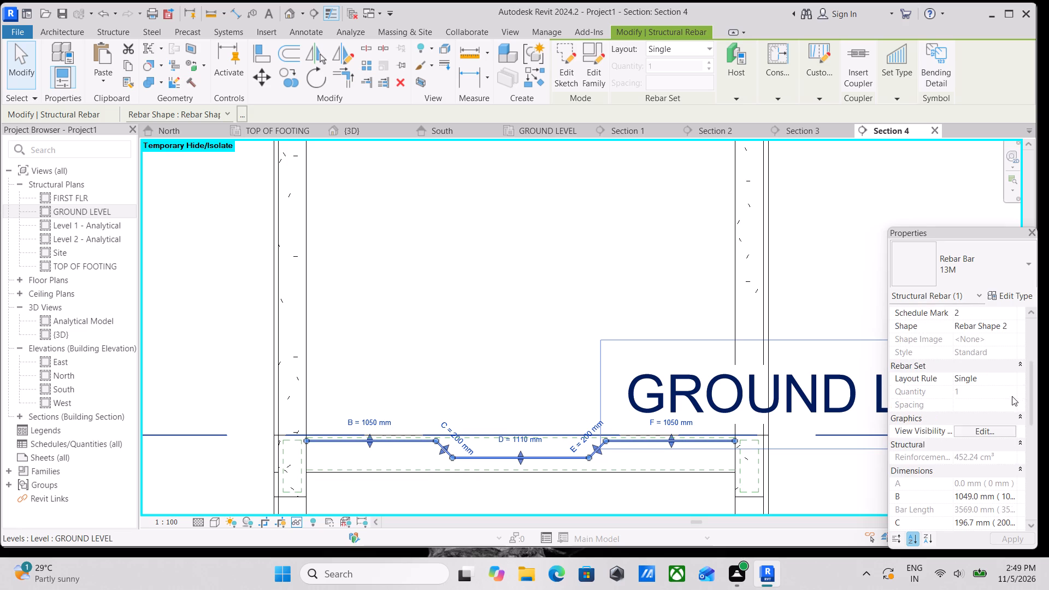
{"action": "scroll", "coordinate": [1018, 380], "scroll_direction": "up", "scroll_amount": 2}
{"action": "scroll", "coordinate": [961, 346], "scroll_direction": "up", "scroll_amount": 3}
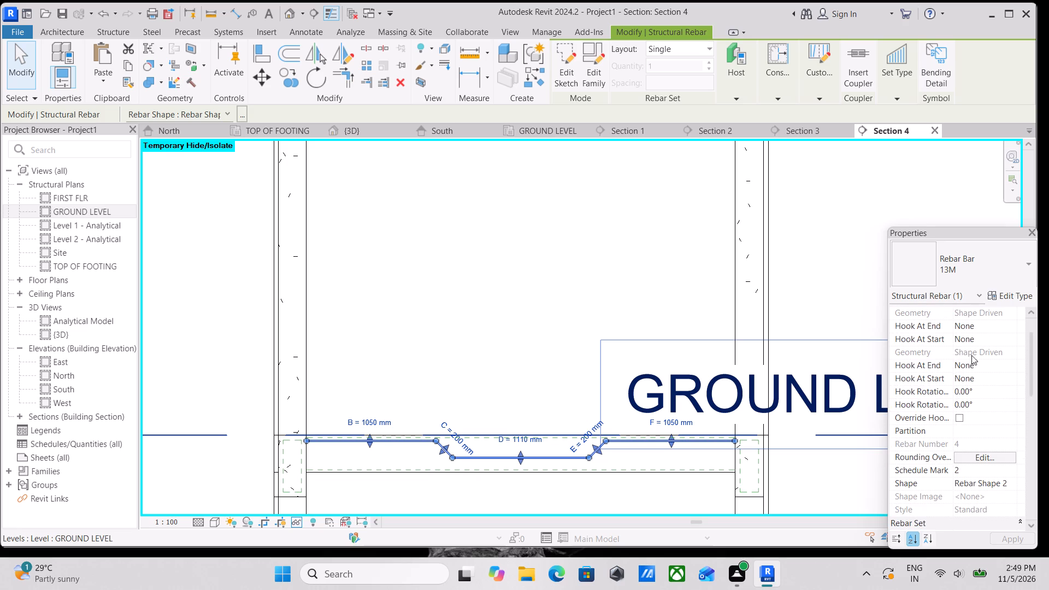
{"action": "scroll", "coordinate": [979, 364], "scroll_direction": "down", "scroll_amount": 5}
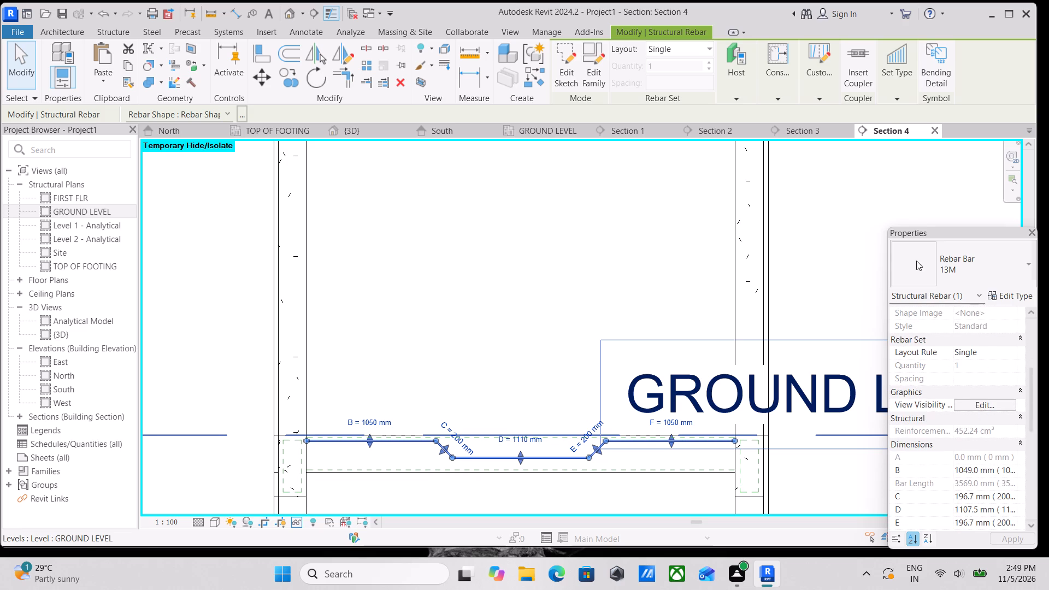
{"action": "left_click", "coordinate": [679, 50]}
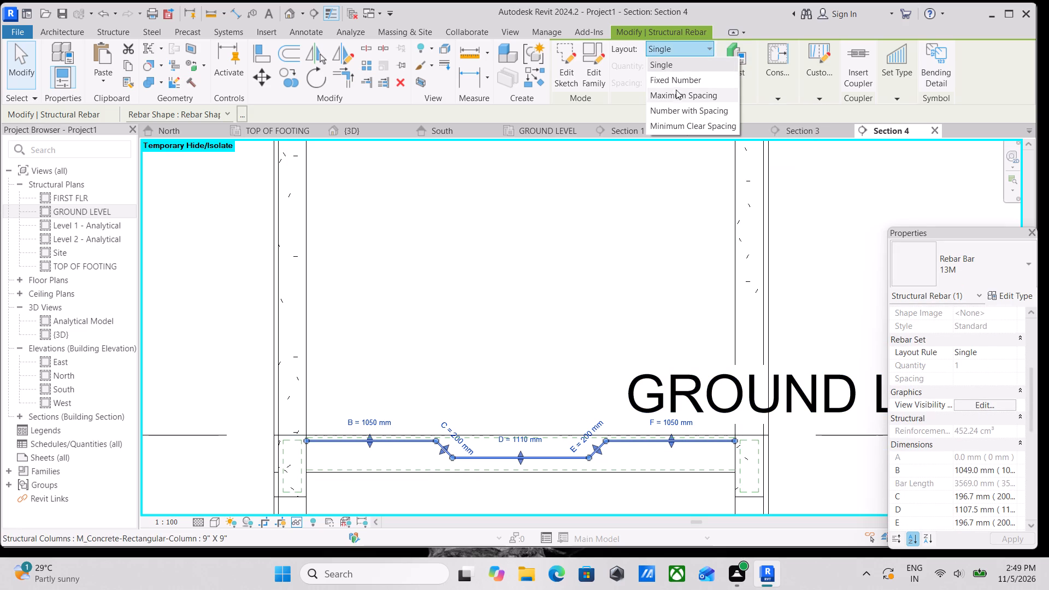
{"action": "left_click", "coordinate": [676, 94]}
{"action": "left_click_drag", "start_coordinate": [719, 85], "coordinate": [656, 87]}
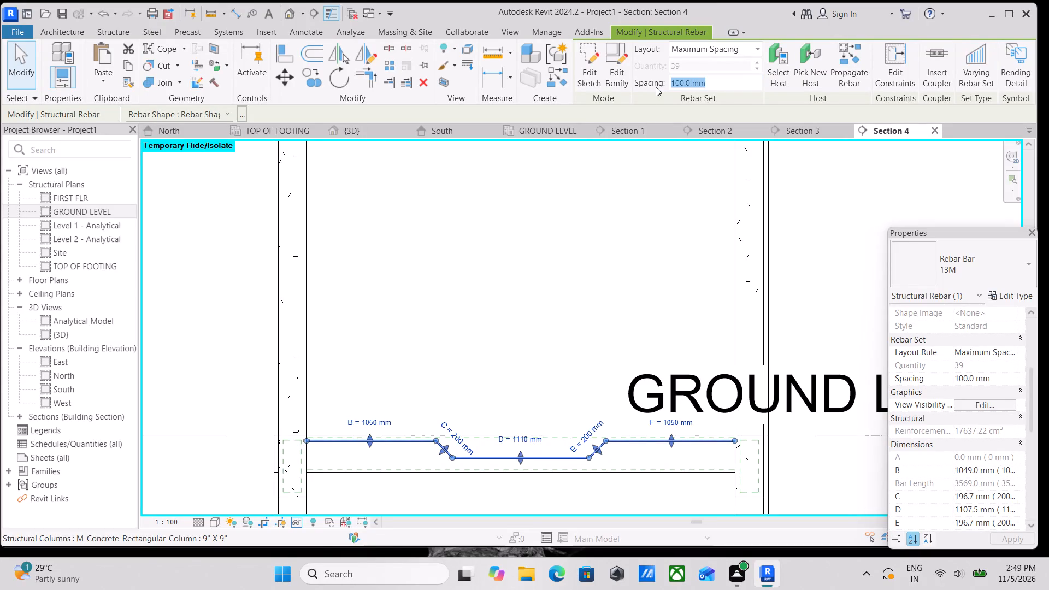
{"action": "type", "text": "12"}
{"action": "key", "text": "0"}
{"action": "type", "text": "MM"}
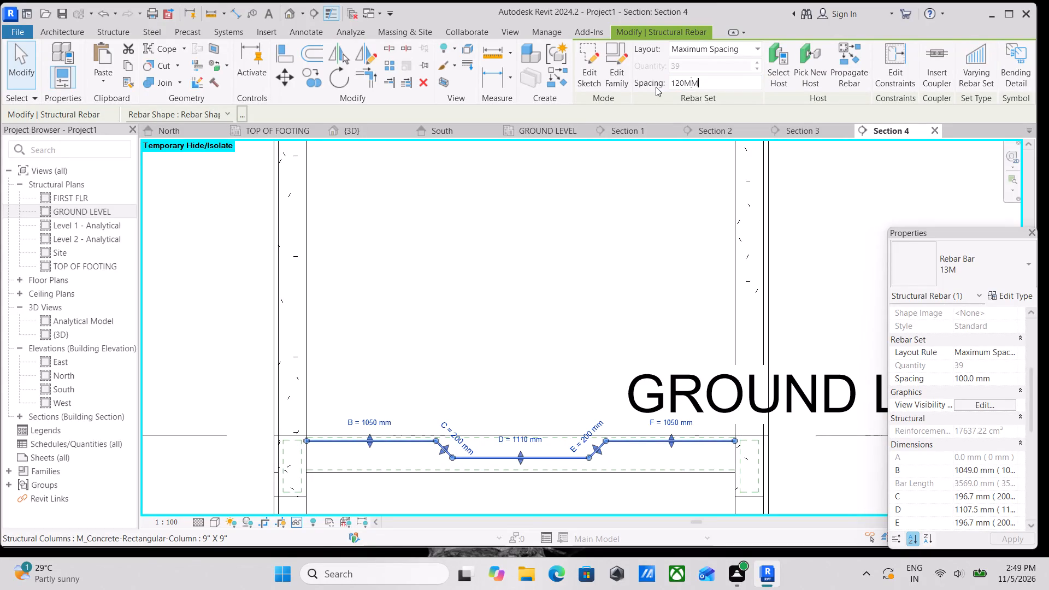
{"action": "key", "text": "Return"}
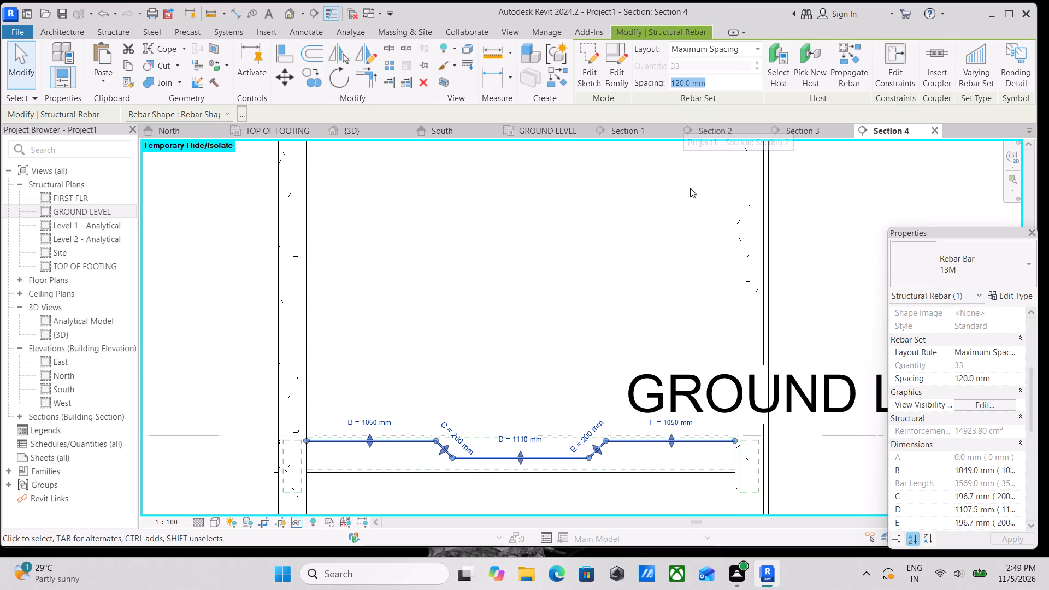
{"action": "key", "text": "Escape"}
{"action": "middle_click_drag", "start_coordinate": [671, 370], "coordinate": [682, 276]}
{"action": "scroll", "coordinate": [589, 399], "scroll_direction": "up", "scroll_amount": 3}
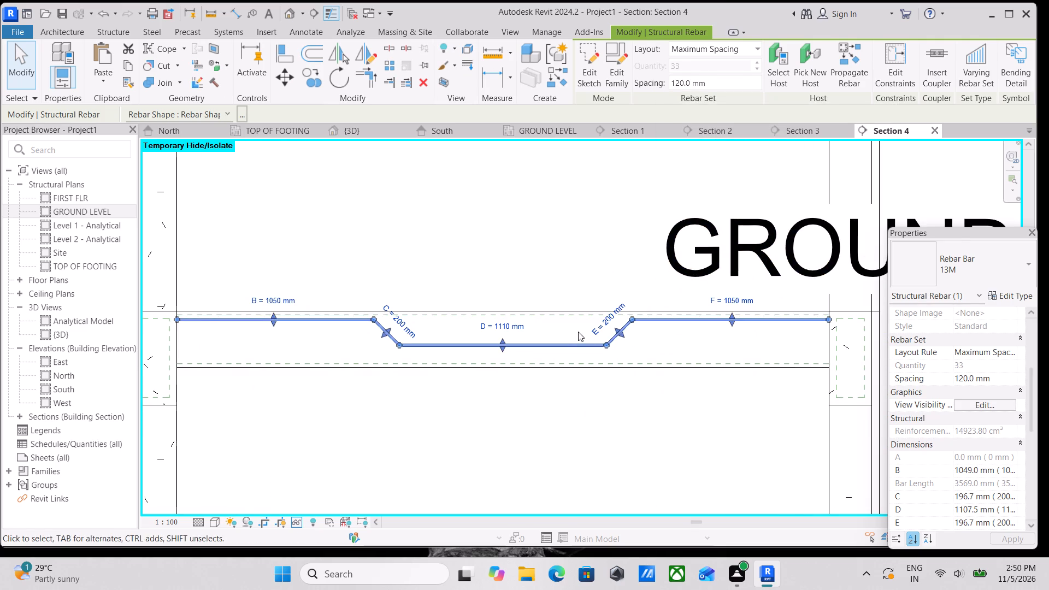
{"action": "key", "text": "Escape"}
Examine the bent bar set's properties and its rebar shape type.
{"action": "left_click", "coordinate": [599, 346]}
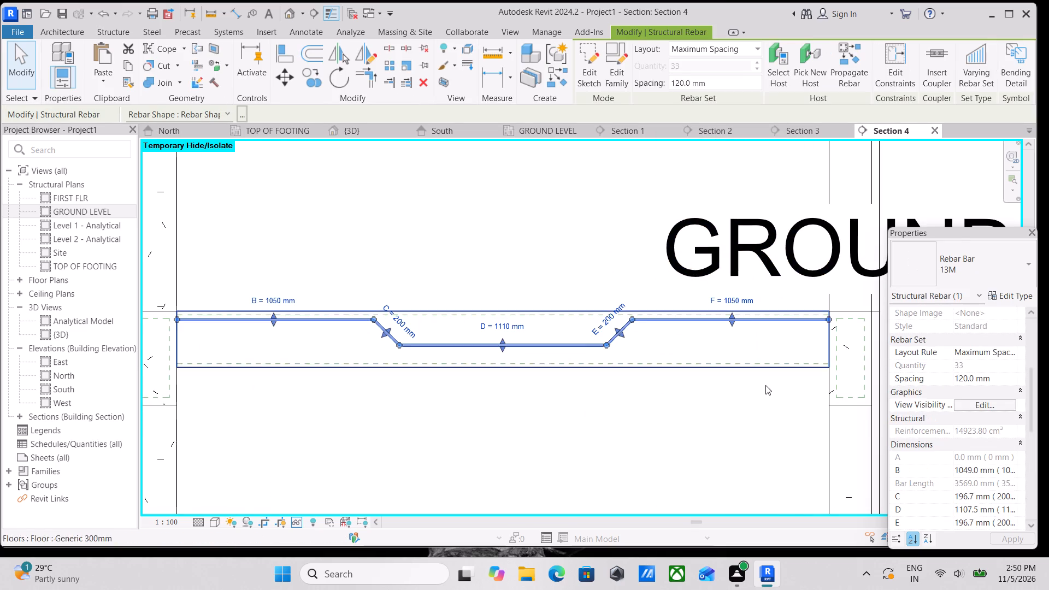
{"action": "scroll", "coordinate": [955, 354], "scroll_direction": "down", "scroll_amount": 3}
{"action": "scroll", "coordinate": [981, 405], "scroll_direction": "up", "scroll_amount": 3}
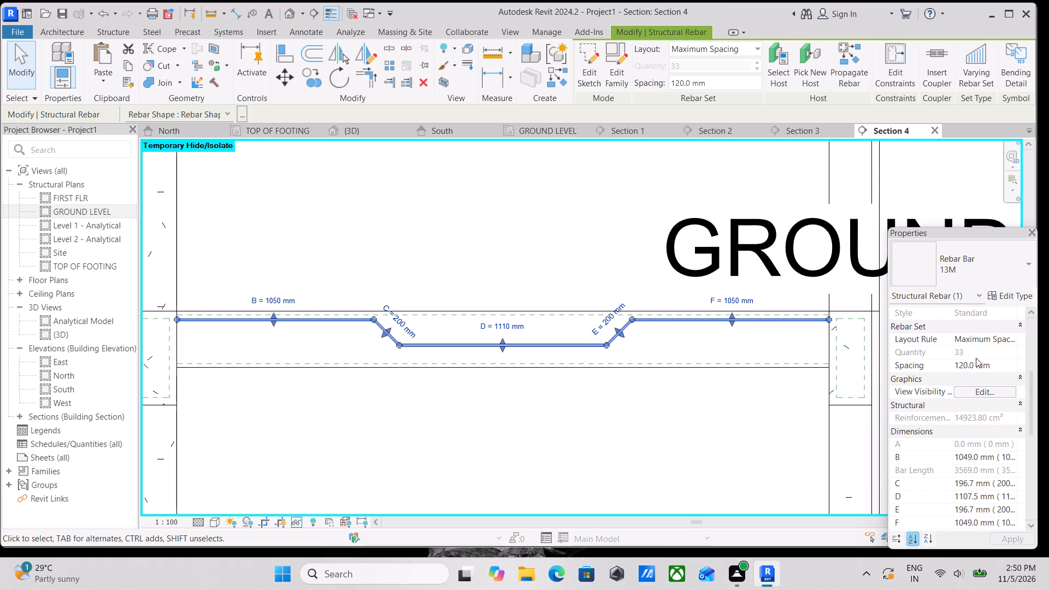
{"action": "scroll", "coordinate": [981, 368], "scroll_direction": "down", "scroll_amount": 1}
{"action": "scroll", "coordinate": [979, 369], "scroll_direction": "up", "scroll_amount": 5}
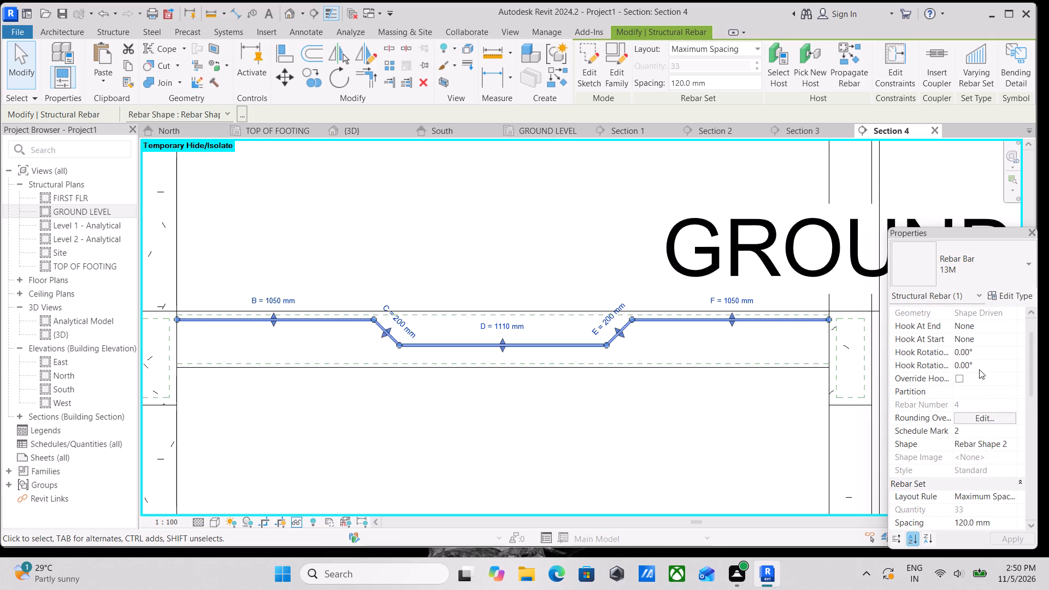
{"action": "scroll", "coordinate": [671, 329], "scroll_direction": "down", "scroll_amount": 2}
{"action": "middle_click_drag", "start_coordinate": [654, 331], "coordinate": [656, 334]}
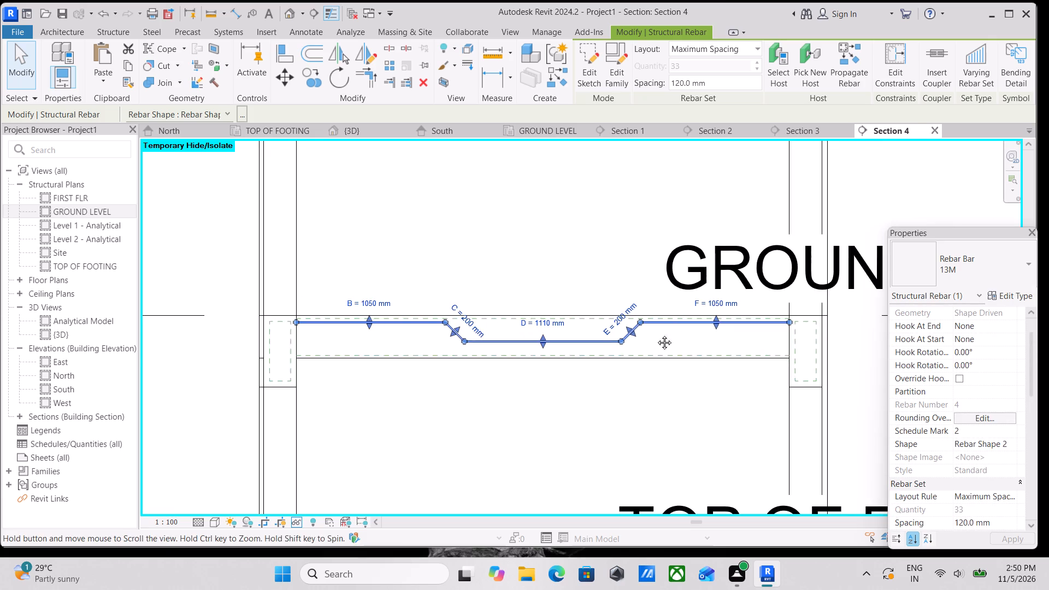
{"action": "middle_click_drag", "start_coordinate": [656, 334], "coordinate": [689, 374]}
{"action": "scroll", "coordinate": [582, 291], "scroll_direction": "down", "scroll_amount": 2}
{"action": "middle_click_drag", "start_coordinate": [581, 291], "coordinate": [520, 295]}
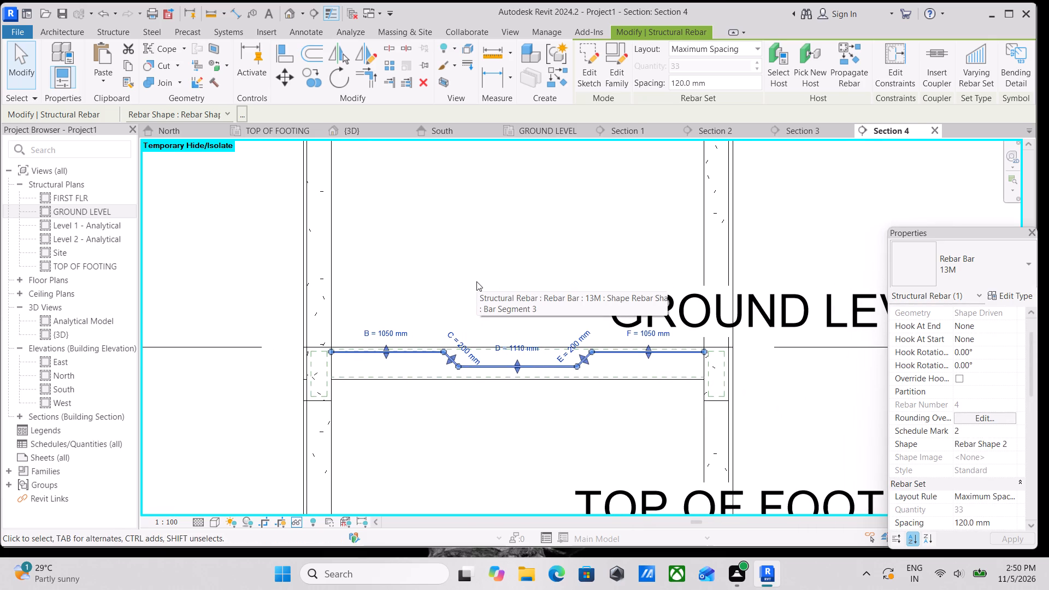
{"action": "left_click", "coordinate": [226, 113]}
{"action": "left_click", "coordinate": [226, 113]}
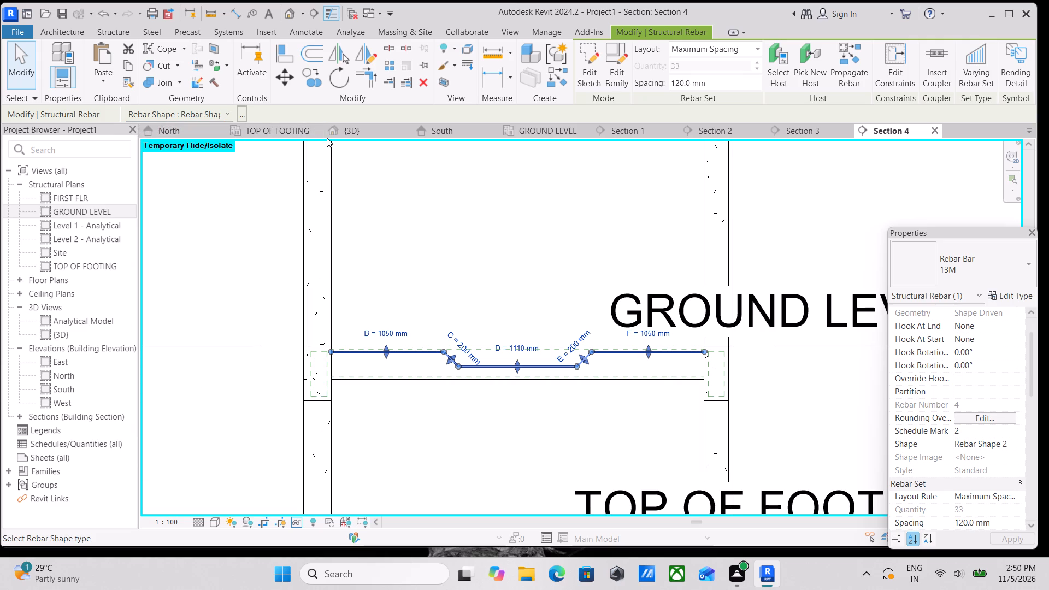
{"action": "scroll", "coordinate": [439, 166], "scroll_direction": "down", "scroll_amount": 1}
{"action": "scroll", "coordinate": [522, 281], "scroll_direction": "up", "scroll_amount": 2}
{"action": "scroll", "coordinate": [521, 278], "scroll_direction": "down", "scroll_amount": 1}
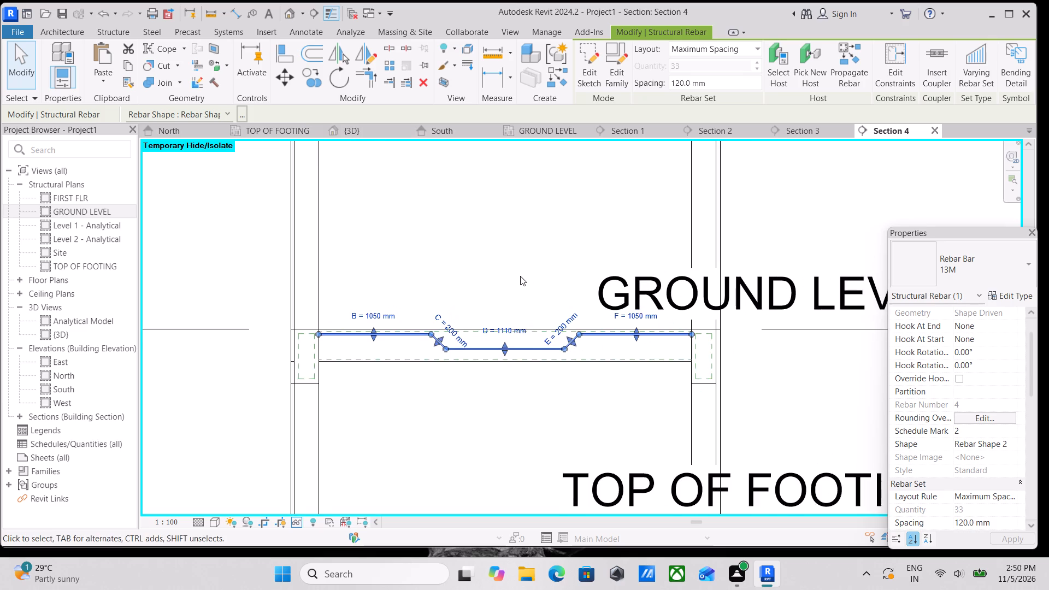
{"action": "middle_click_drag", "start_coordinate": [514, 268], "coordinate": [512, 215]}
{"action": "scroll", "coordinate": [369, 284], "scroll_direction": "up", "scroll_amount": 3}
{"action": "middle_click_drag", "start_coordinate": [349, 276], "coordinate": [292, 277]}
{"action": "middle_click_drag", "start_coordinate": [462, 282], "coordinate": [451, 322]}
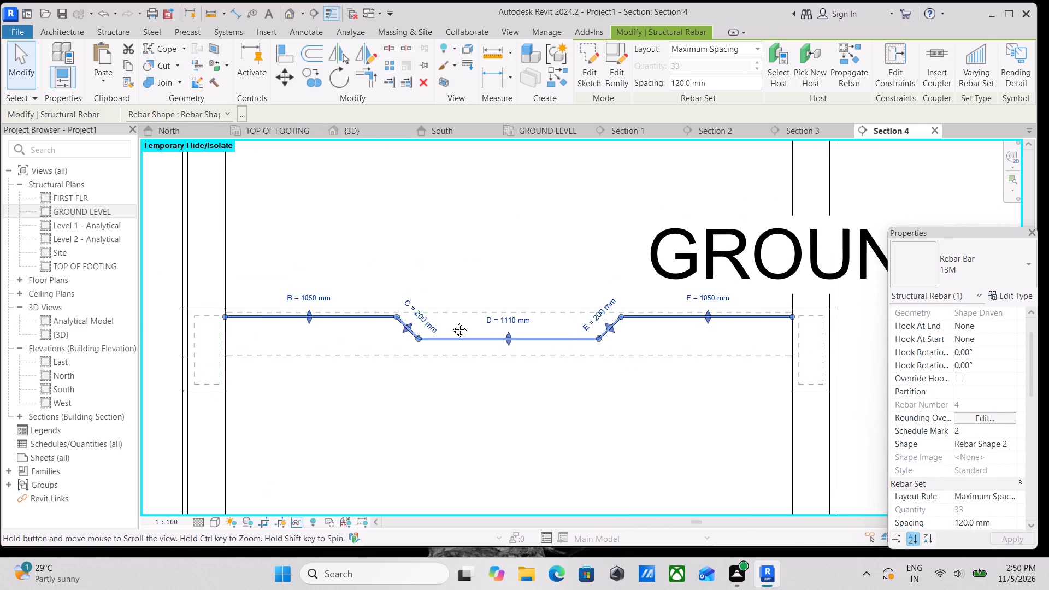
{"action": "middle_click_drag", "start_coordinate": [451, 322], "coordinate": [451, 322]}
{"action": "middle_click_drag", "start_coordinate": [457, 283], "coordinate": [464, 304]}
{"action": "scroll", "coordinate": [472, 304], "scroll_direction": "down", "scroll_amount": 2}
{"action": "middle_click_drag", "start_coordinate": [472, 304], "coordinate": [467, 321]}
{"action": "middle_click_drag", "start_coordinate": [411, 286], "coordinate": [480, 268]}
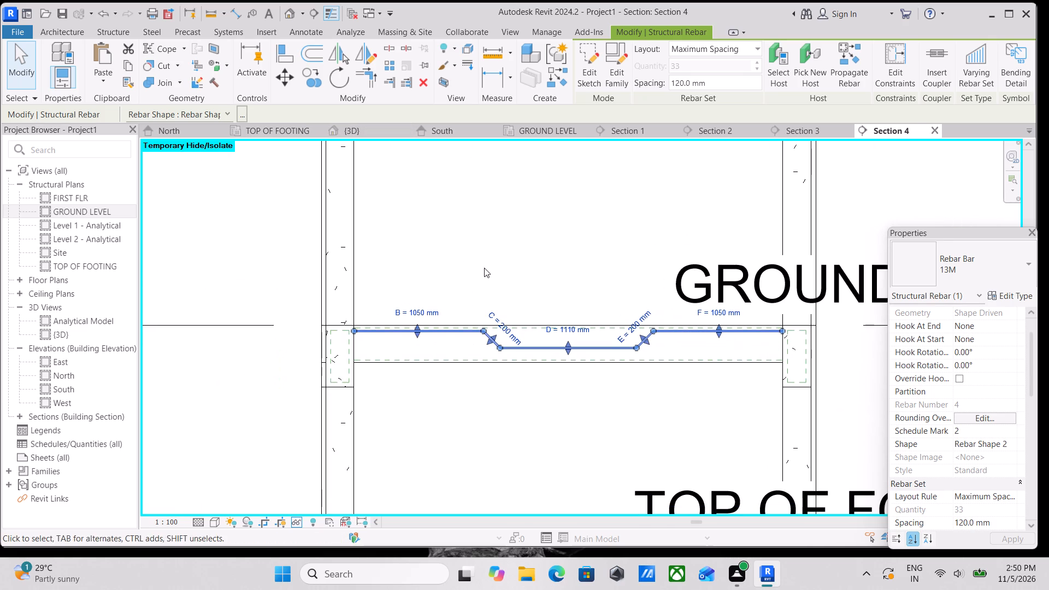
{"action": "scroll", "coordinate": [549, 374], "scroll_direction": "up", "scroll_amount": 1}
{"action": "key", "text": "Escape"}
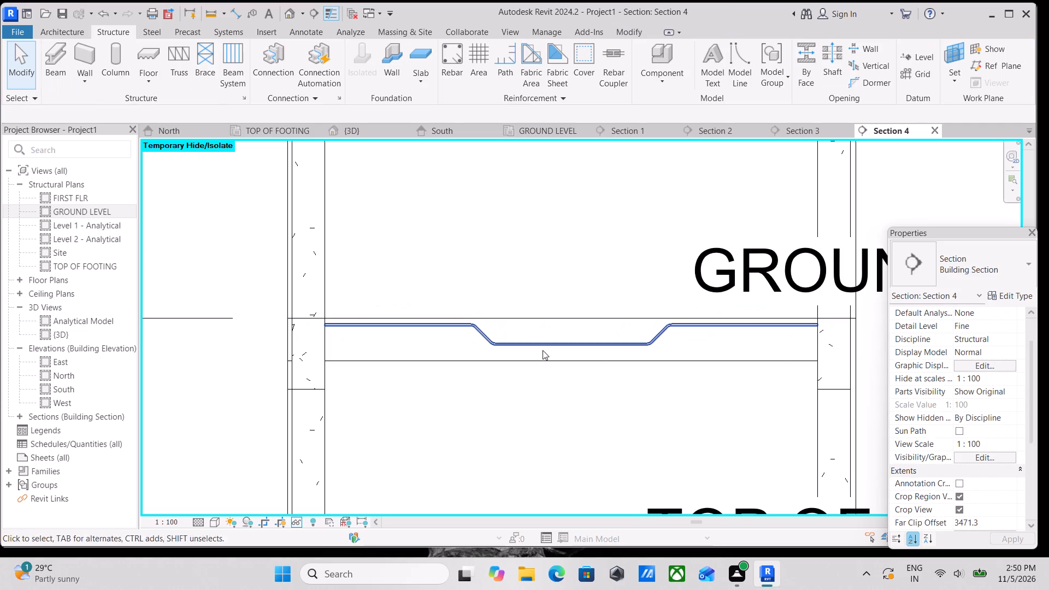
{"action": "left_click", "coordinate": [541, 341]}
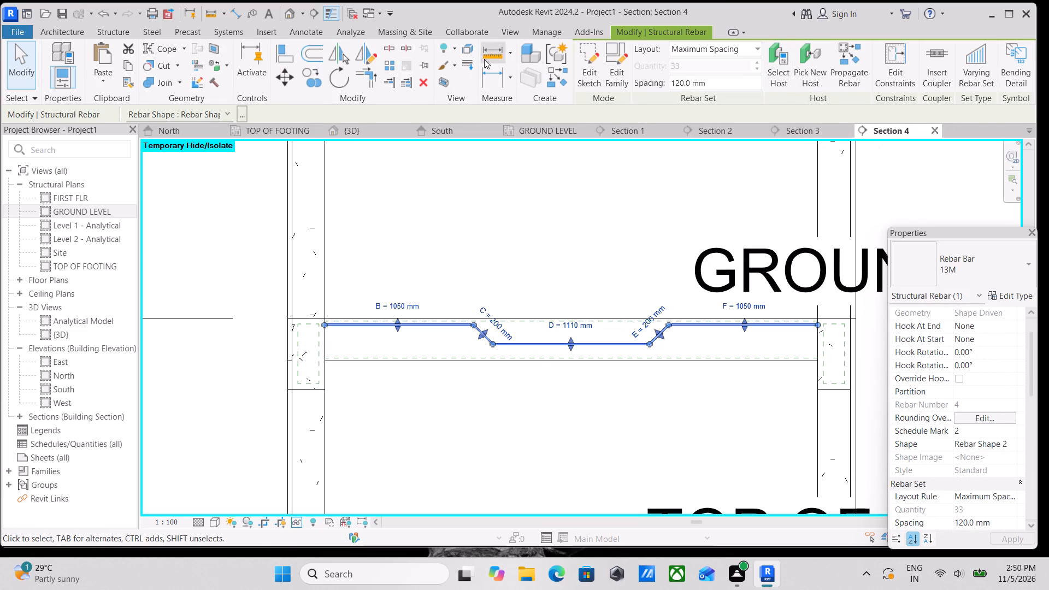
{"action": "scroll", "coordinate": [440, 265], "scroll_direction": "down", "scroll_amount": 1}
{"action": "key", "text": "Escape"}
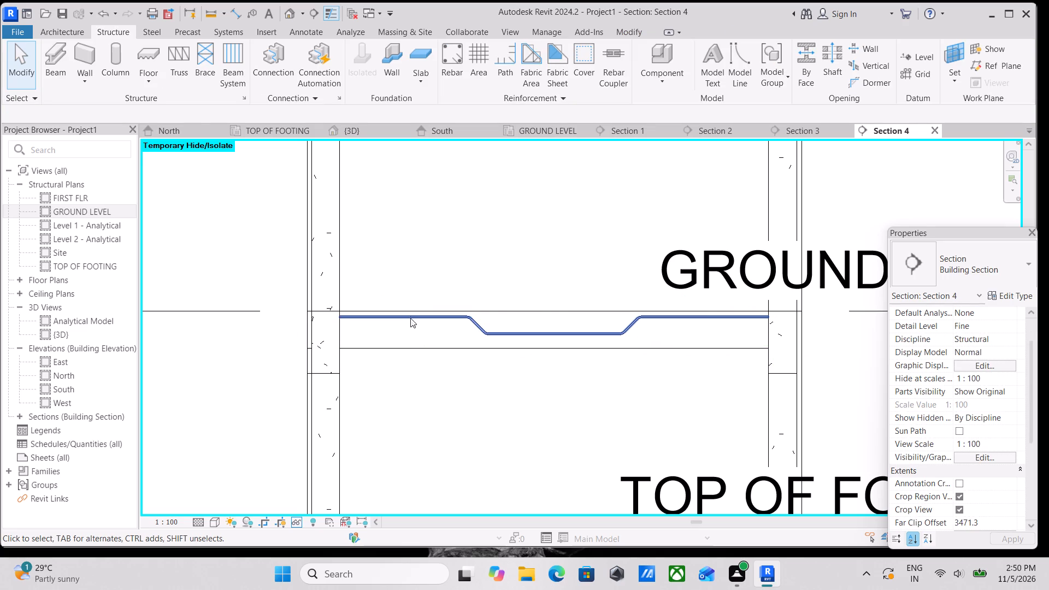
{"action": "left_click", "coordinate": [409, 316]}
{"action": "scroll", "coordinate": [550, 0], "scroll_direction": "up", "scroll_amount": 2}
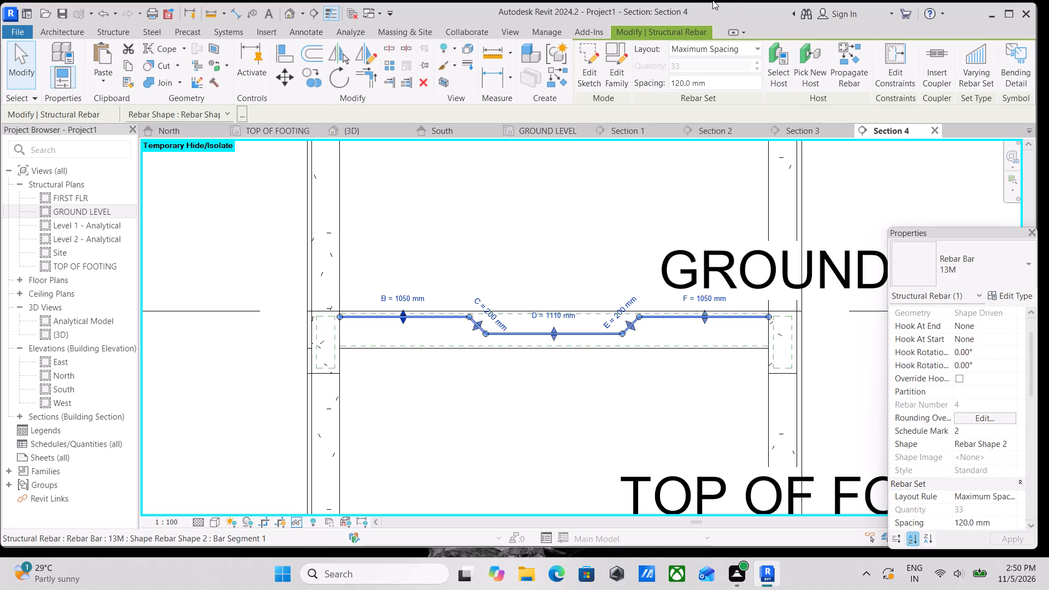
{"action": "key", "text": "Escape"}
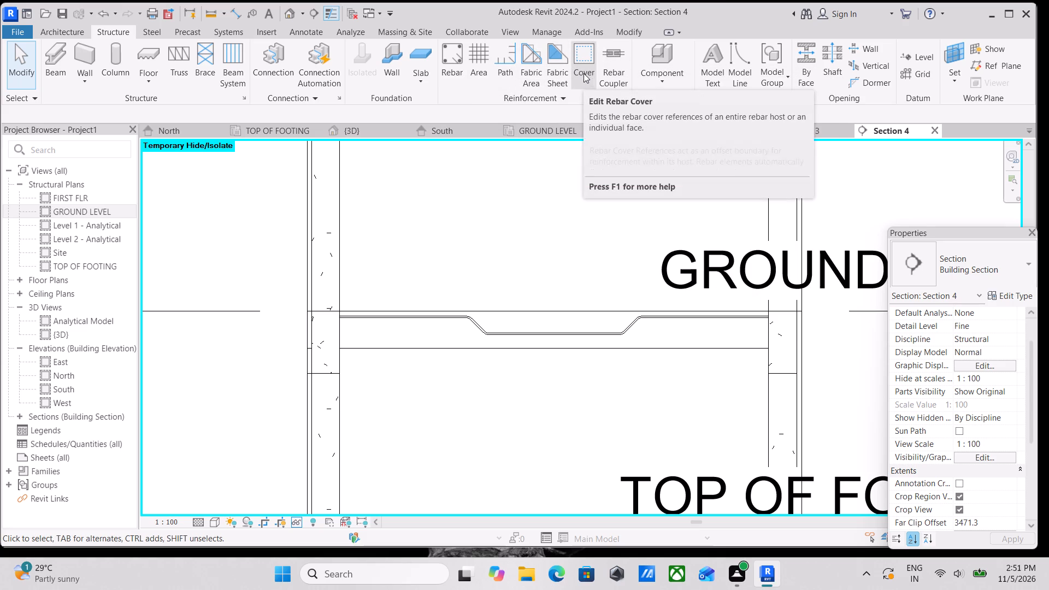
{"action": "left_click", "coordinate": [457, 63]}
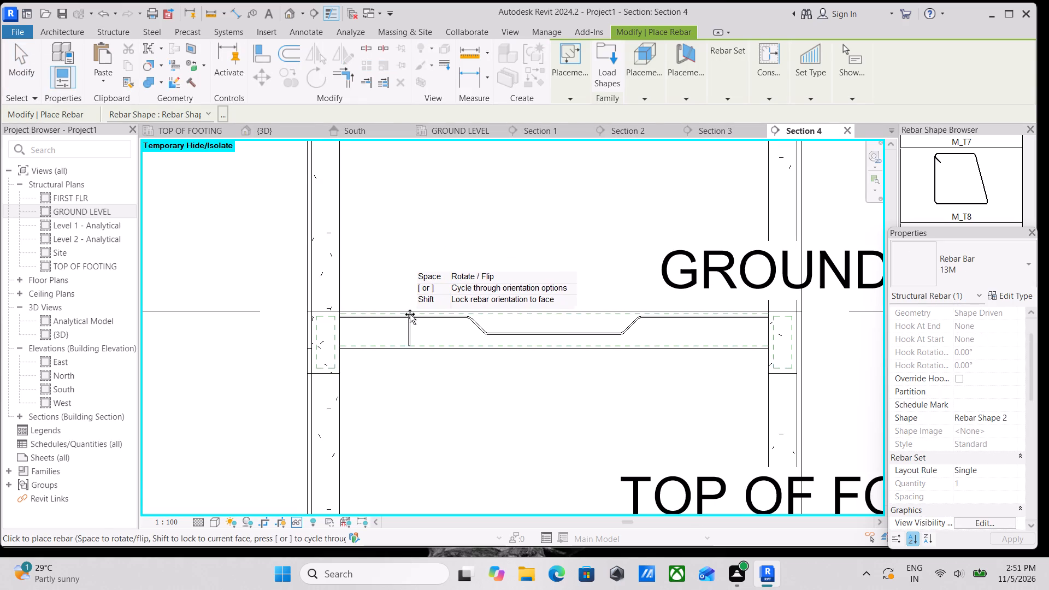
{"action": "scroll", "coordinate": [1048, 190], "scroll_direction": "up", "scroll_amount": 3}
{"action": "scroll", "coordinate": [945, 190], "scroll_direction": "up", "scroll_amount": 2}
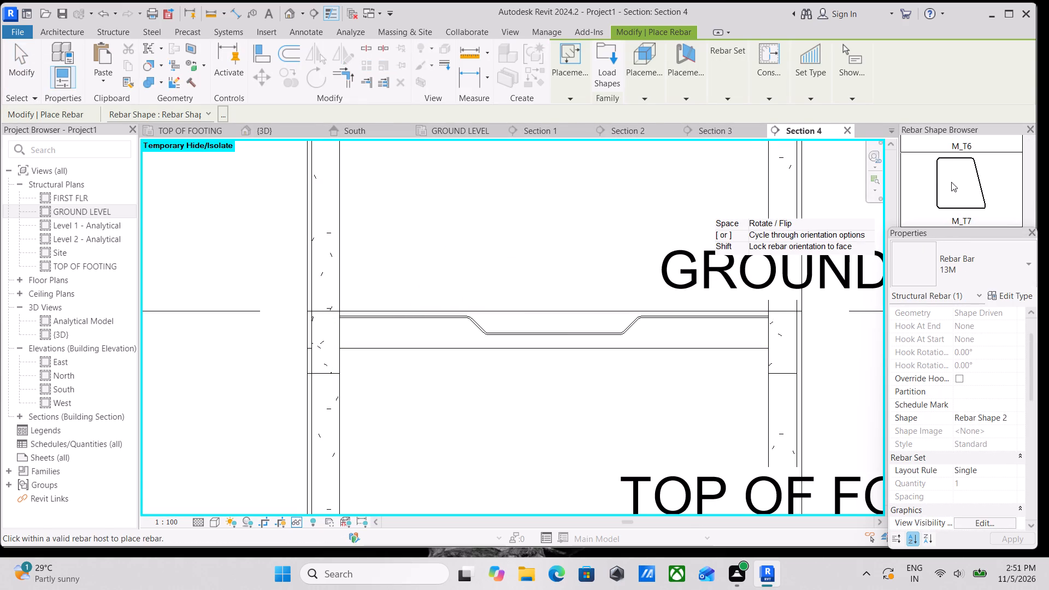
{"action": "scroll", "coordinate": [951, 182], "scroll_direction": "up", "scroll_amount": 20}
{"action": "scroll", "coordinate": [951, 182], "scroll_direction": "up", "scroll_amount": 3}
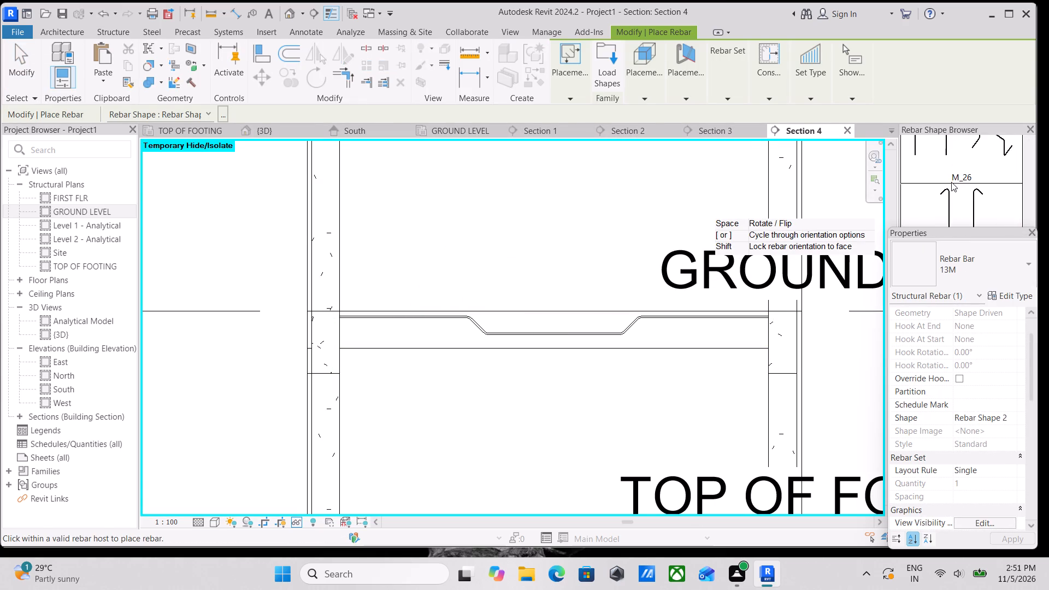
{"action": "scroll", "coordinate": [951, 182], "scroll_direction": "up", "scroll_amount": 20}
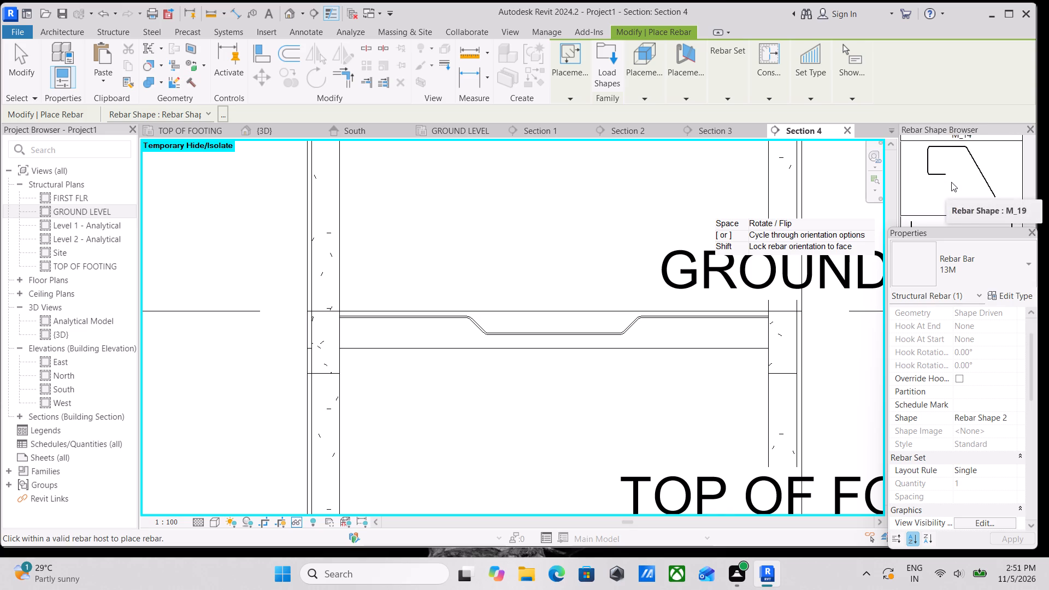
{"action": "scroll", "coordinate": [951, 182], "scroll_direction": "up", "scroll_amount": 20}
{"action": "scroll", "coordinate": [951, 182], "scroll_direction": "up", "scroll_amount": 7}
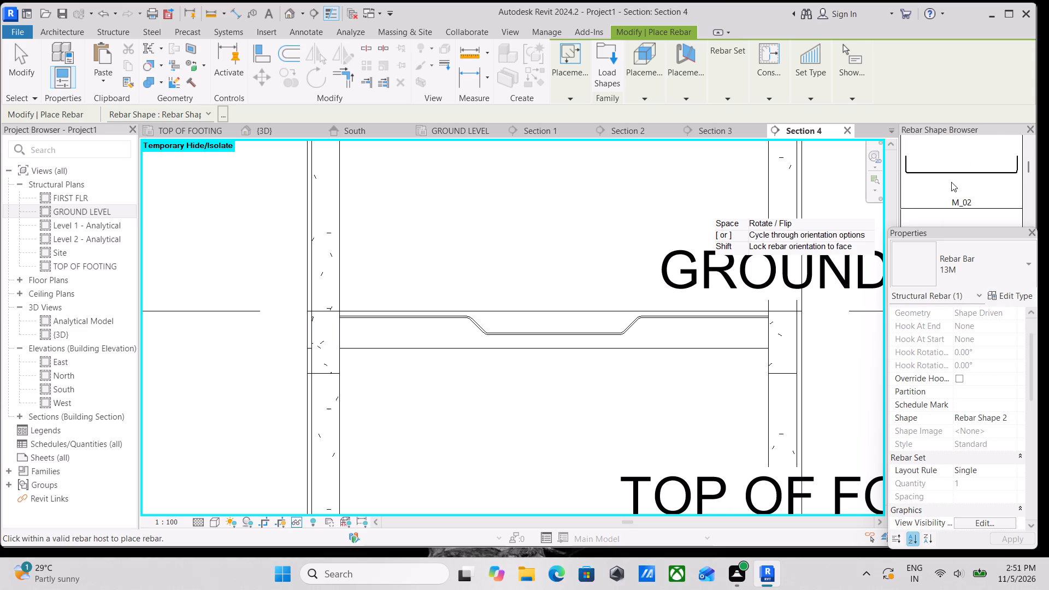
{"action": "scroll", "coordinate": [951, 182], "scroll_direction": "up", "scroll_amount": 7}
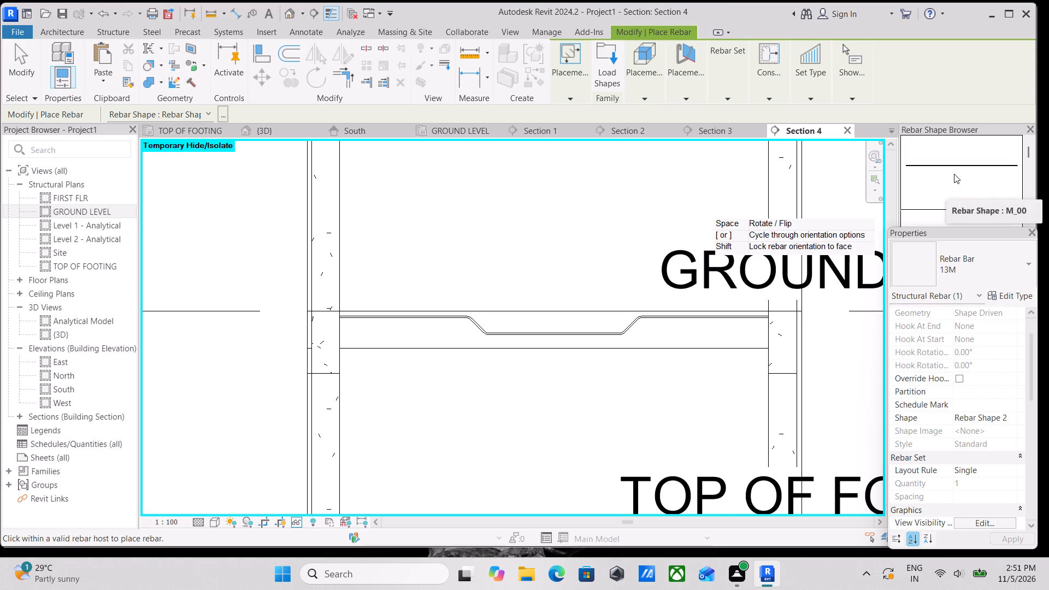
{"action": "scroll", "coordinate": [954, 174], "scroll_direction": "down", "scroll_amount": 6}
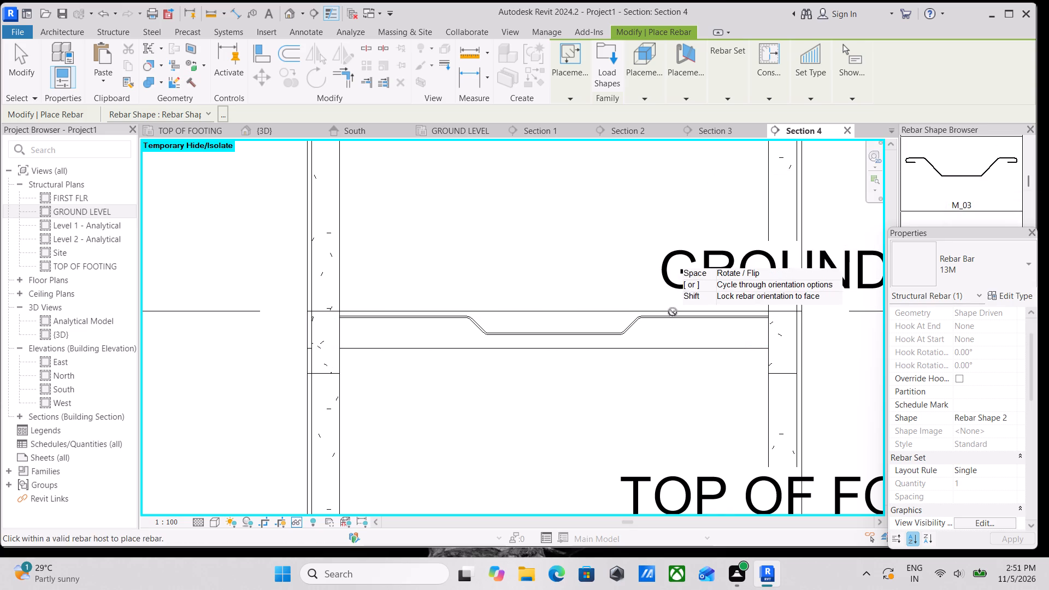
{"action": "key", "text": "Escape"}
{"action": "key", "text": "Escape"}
Examine the bent bar in the GROUND LEVEL slab in the Section 4 view.
{"action": "scroll", "coordinate": [525, 325], "scroll_direction": "down", "scroll_amount": 2}
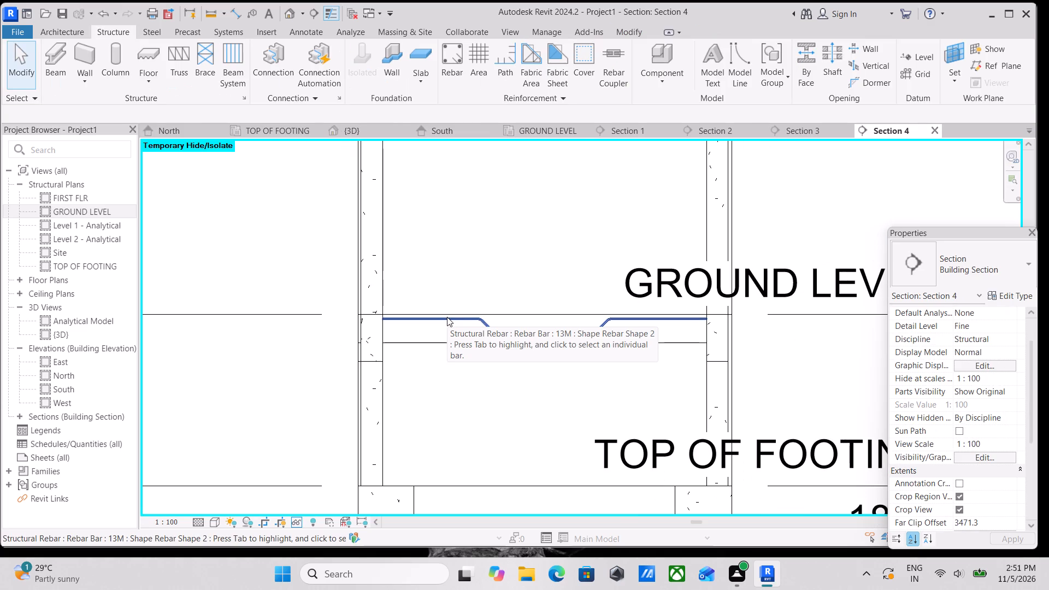
{"action": "scroll", "coordinate": [532, 289], "scroll_direction": "down", "scroll_amount": 2}
{"action": "middle_click_drag", "start_coordinate": [532, 290], "coordinate": [570, 353]}
{"action": "scroll", "coordinate": [482, 388], "scroll_direction": "up", "scroll_amount": 3}
{"action": "scroll", "coordinate": [505, 327], "scroll_direction": "up", "scroll_amount": 1}
{"action": "scroll", "coordinate": [536, 256], "scroll_direction": "down", "scroll_amount": 3}
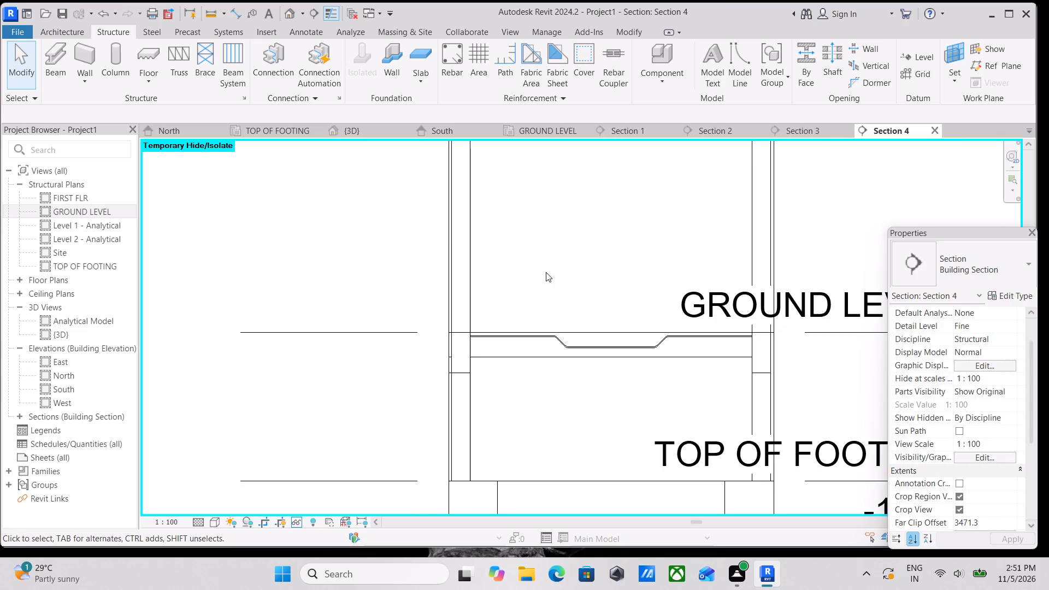
{"action": "middle_click_drag", "start_coordinate": [564, 283], "coordinate": [614, 223]}
{"action": "scroll", "coordinate": [613, 246], "scroll_direction": "down", "scroll_amount": 2}
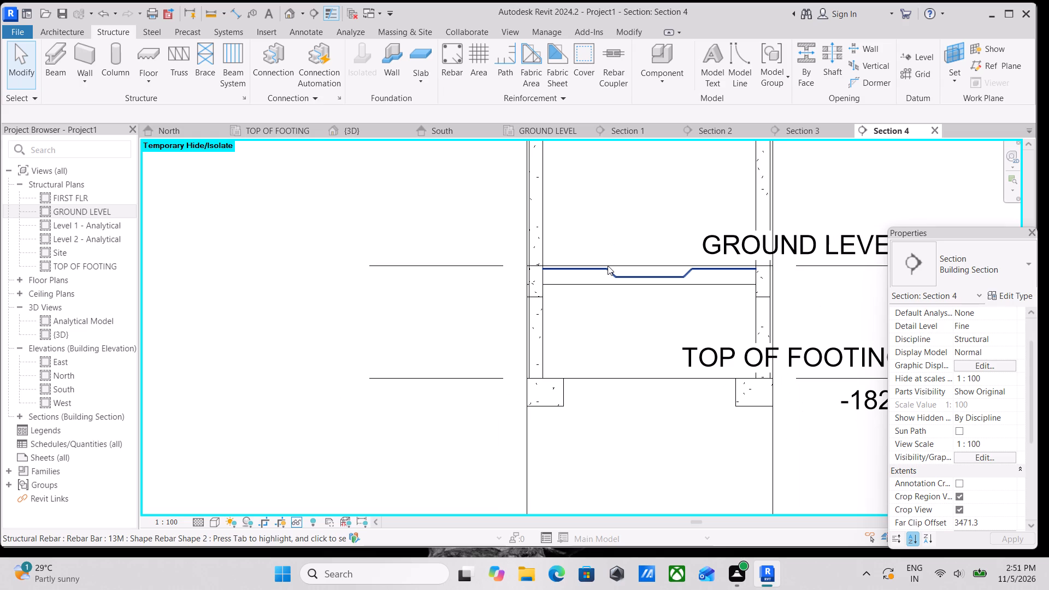
{"action": "scroll", "coordinate": [673, 289], "scroll_direction": "up", "scroll_amount": 2}
{"action": "middle_click_drag", "start_coordinate": [676, 286], "coordinate": [462, 325]}
{"action": "scroll", "coordinate": [499, 326], "scroll_direction": "down", "scroll_amount": 1}
{"action": "middle_click_drag", "start_coordinate": [504, 338], "coordinate": [490, 382]}
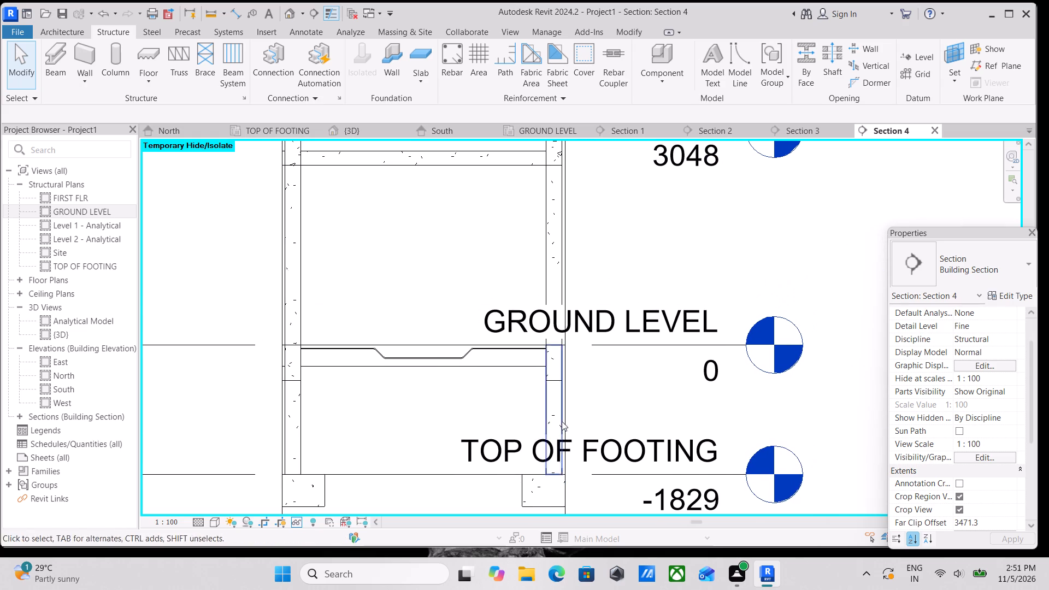
{"action": "scroll", "coordinate": [476, 362], "scroll_direction": "up", "scroll_amount": 1}
{"action": "middle_click_drag", "start_coordinate": [440, 353], "coordinate": [562, 349]}
{"action": "scroll", "coordinate": [562, 349], "scroll_direction": "up", "scroll_amount": 1}
{"action": "scroll", "coordinate": [431, 329], "scroll_direction": "up", "scroll_amount": 3}
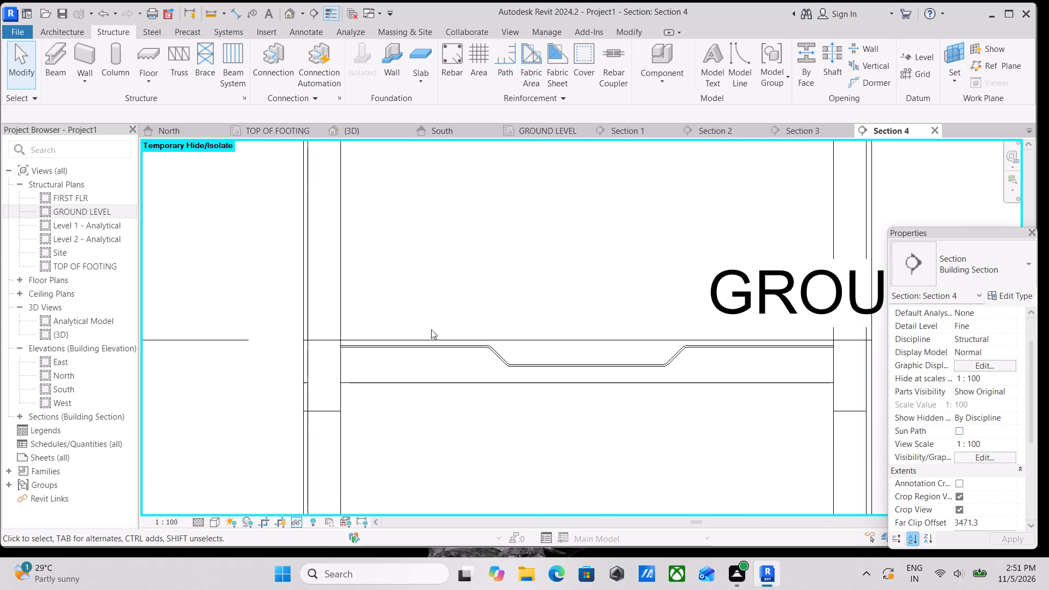
{"action": "middle_click_drag", "start_coordinate": [438, 336], "coordinate": [454, 356]}
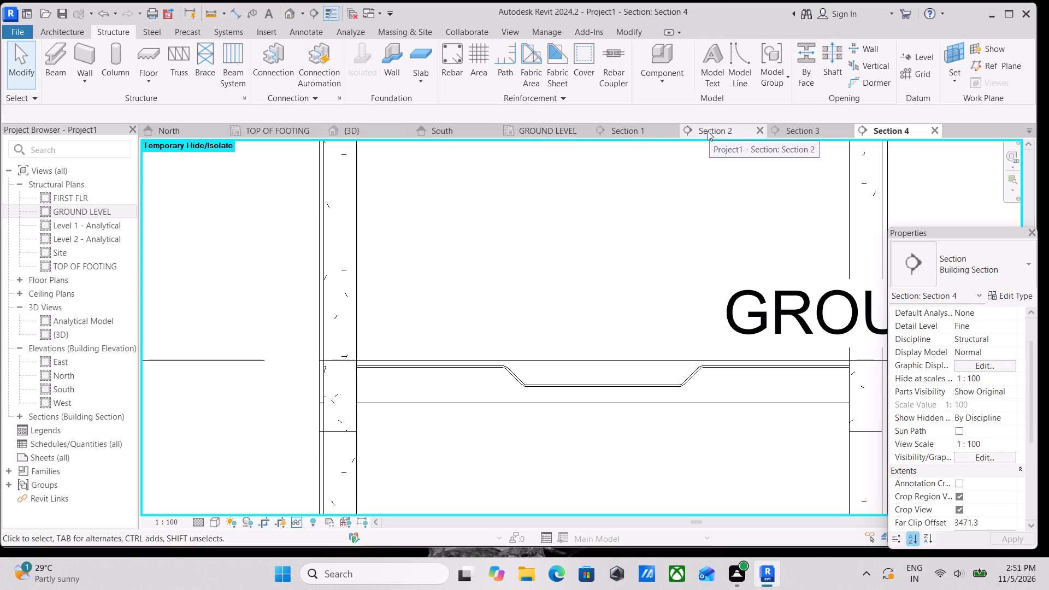
In the {3D} view, examine the fully reinforced slab bay's bars and the bent bar set in the bay between grids B and C.
{"action": "left_click", "coordinate": [340, 131]}
{"action": "scroll", "coordinate": [534, 352], "scroll_direction": "down", "scroll_amount": 2}
{"action": "middle_click_drag", "start_coordinate": [539, 350], "coordinate": [449, 311]}
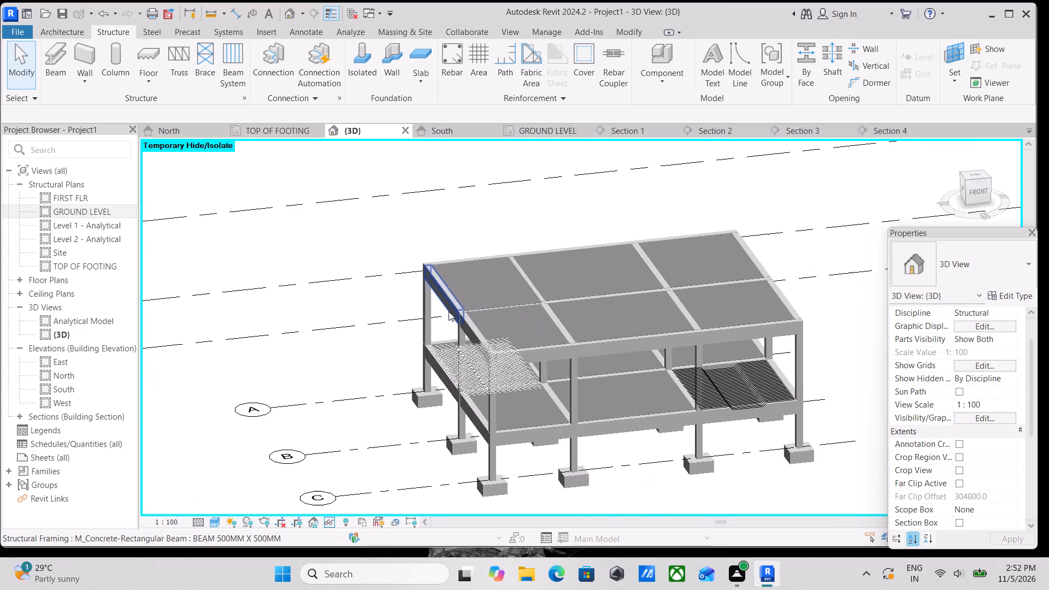
{"action": "left_click", "coordinate": [971, 178]}
{"action": "scroll", "coordinate": [577, 353], "scroll_direction": "up", "scroll_amount": 5}
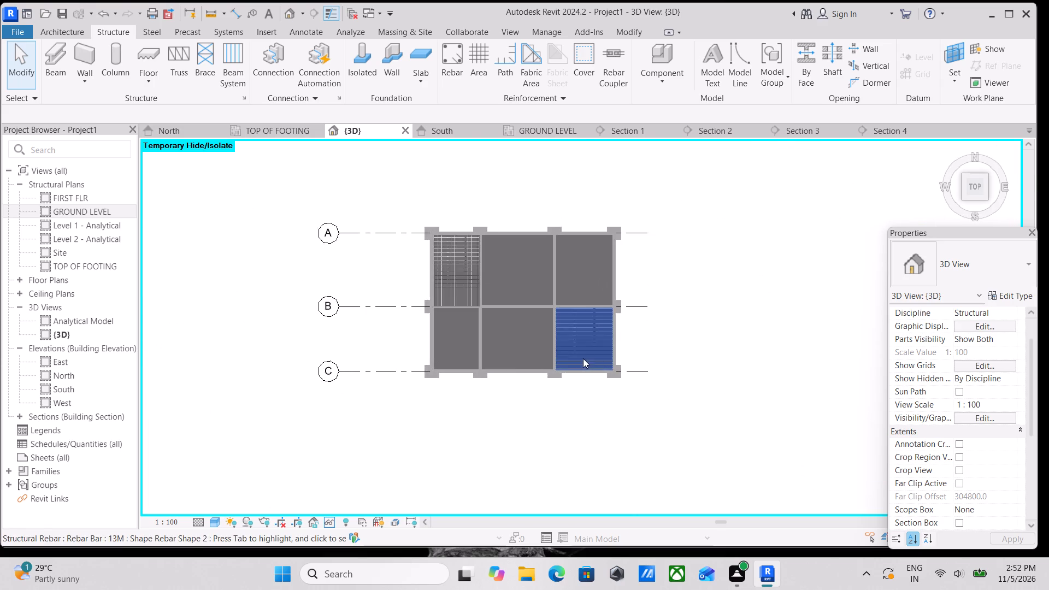
{"action": "scroll", "coordinate": [611, 356], "scroll_direction": "up", "scroll_amount": 4}
{"action": "scroll", "coordinate": [645, 327], "scroll_direction": "down", "scroll_amount": 3}
{"action": "scroll", "coordinate": [664, 379], "scroll_direction": "down", "scroll_amount": 2}
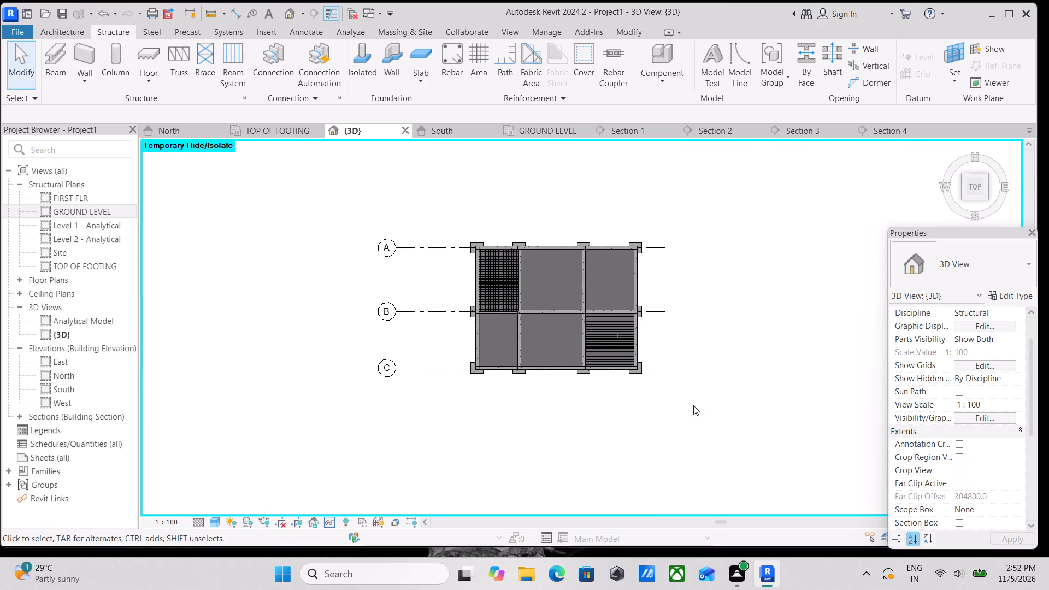
{"action": "middle_click_drag", "start_coordinate": [688, 403], "coordinate": [652, 203], "text": "shift"}
{"action": "middle_click_drag", "start_coordinate": [598, 395], "coordinate": [742, 249], "text": "shift"}
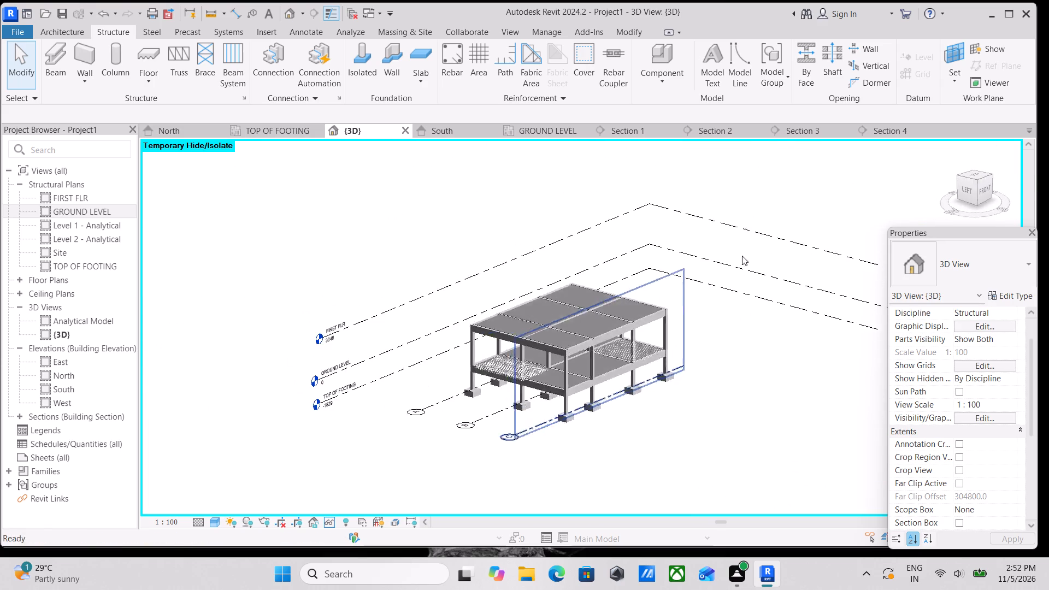
{"action": "middle_click_drag", "start_coordinate": [545, 399], "coordinate": [598, 431], "text": "shift"}
{"action": "scroll", "coordinate": [542, 394], "scroll_direction": "up", "scroll_amount": 11}
{"action": "middle_click_drag", "start_coordinate": [637, 408], "coordinate": [630, 441], "text": "shift"}
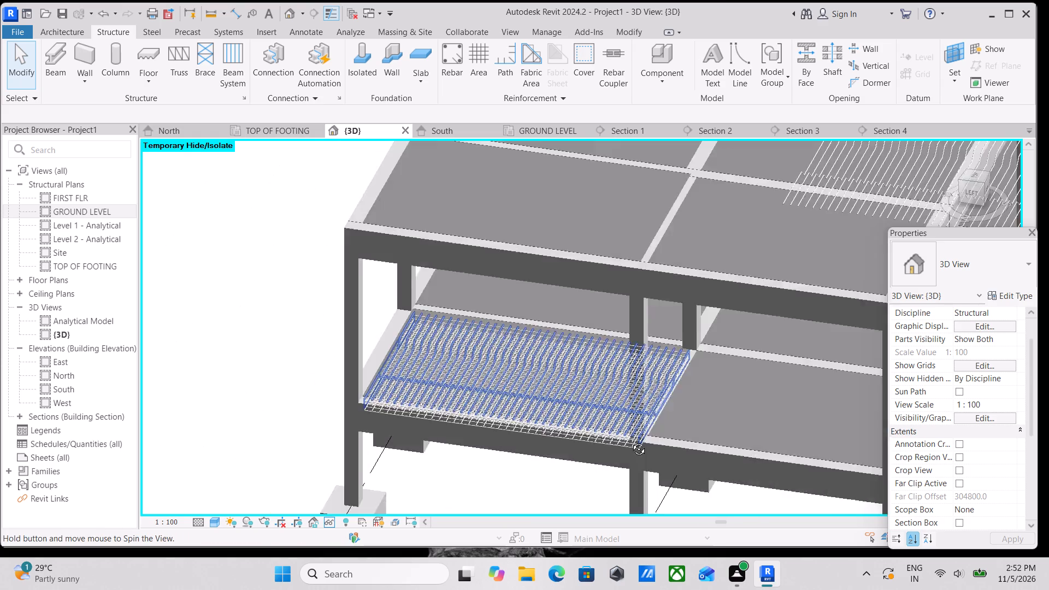
{"action": "middle_click_drag", "start_coordinate": [630, 441], "coordinate": [590, 447], "text": "shift"}
{"action": "middle_click_drag", "start_coordinate": [699, 392], "coordinate": [475, 459]}
{"action": "middle_click_drag", "start_coordinate": [683, 359], "coordinate": [590, 398], "text": "shift"}
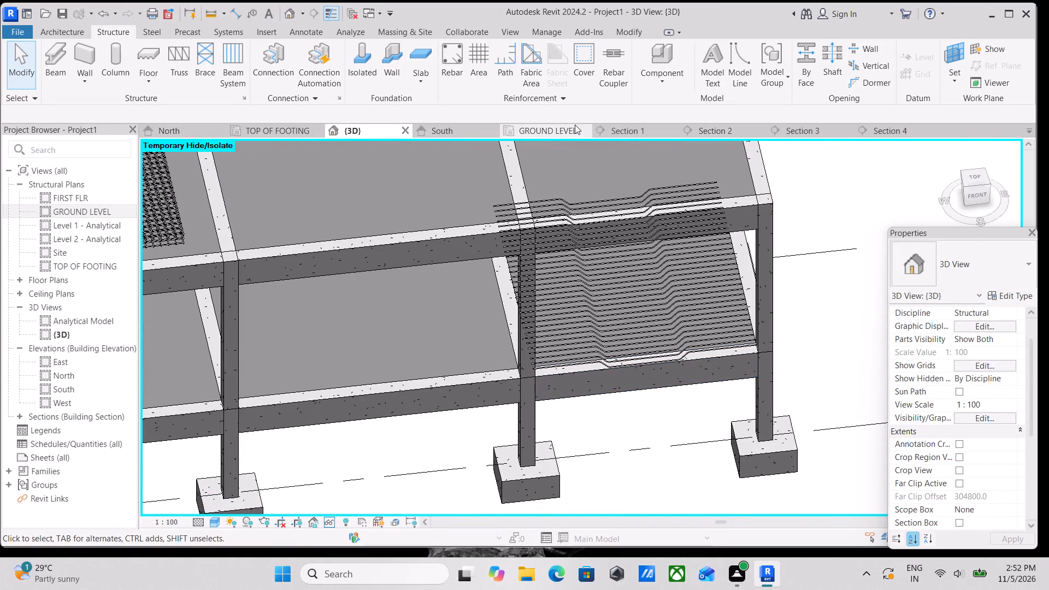
Switch to the GROUND LEVEL structural plan and start a new building section.
{"action": "left_click", "coordinate": [557, 127]}
{"action": "scroll", "coordinate": [537, 331], "scroll_direction": "down", "scroll_amount": 1}
{"action": "middle_click_drag", "start_coordinate": [538, 331], "coordinate": [498, 330]}
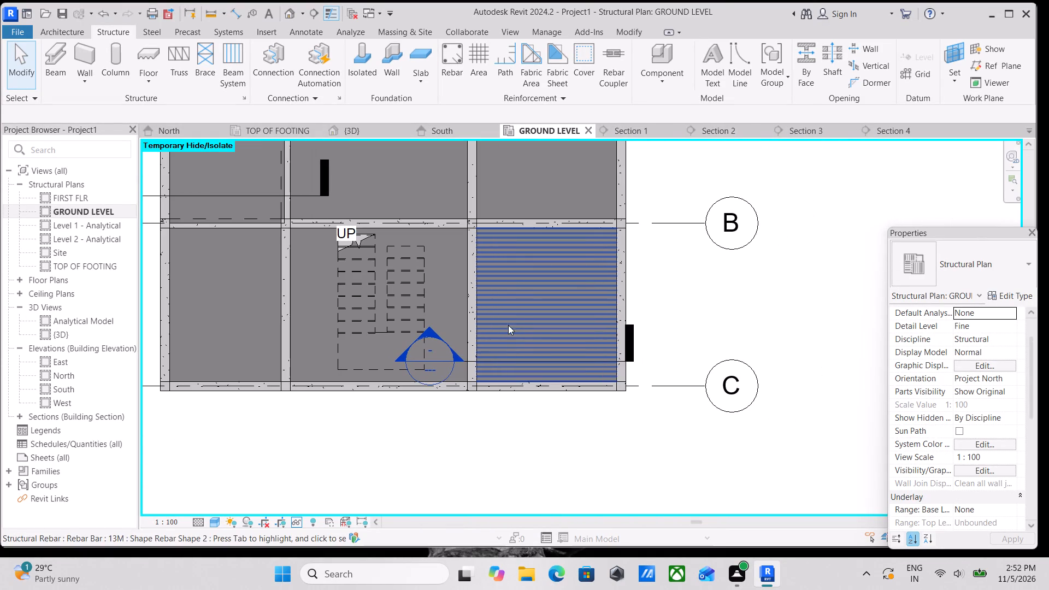
{"action": "scroll", "coordinate": [637, 327], "scroll_direction": "down", "scroll_amount": 2}
{"action": "middle_click_drag", "start_coordinate": [637, 327], "coordinate": [650, 408]}
{"action": "middle_click", "coordinate": [668, 276]}
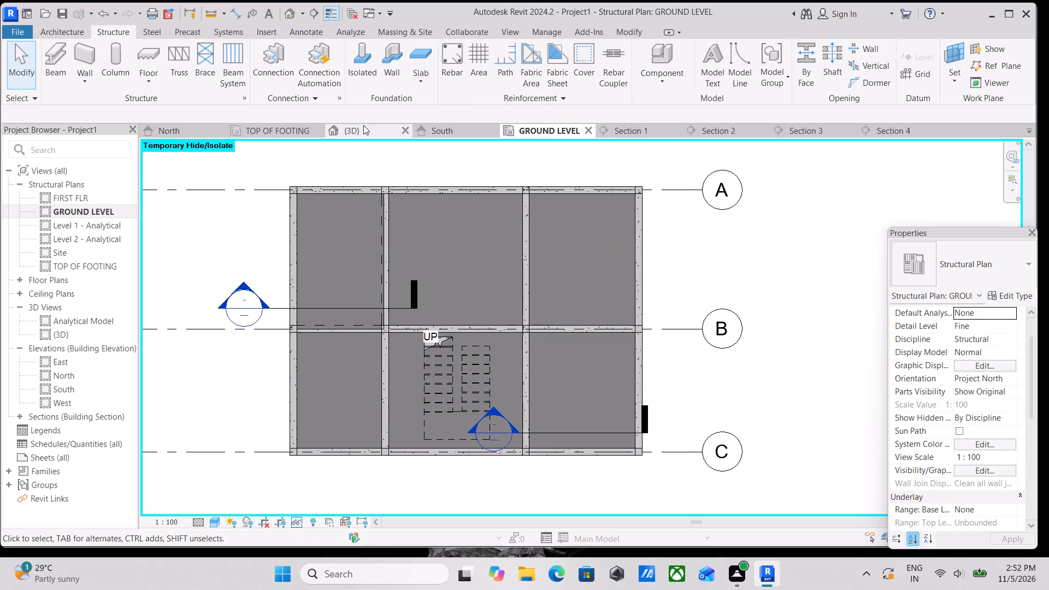
{"action": "left_click", "coordinate": [313, 10]}
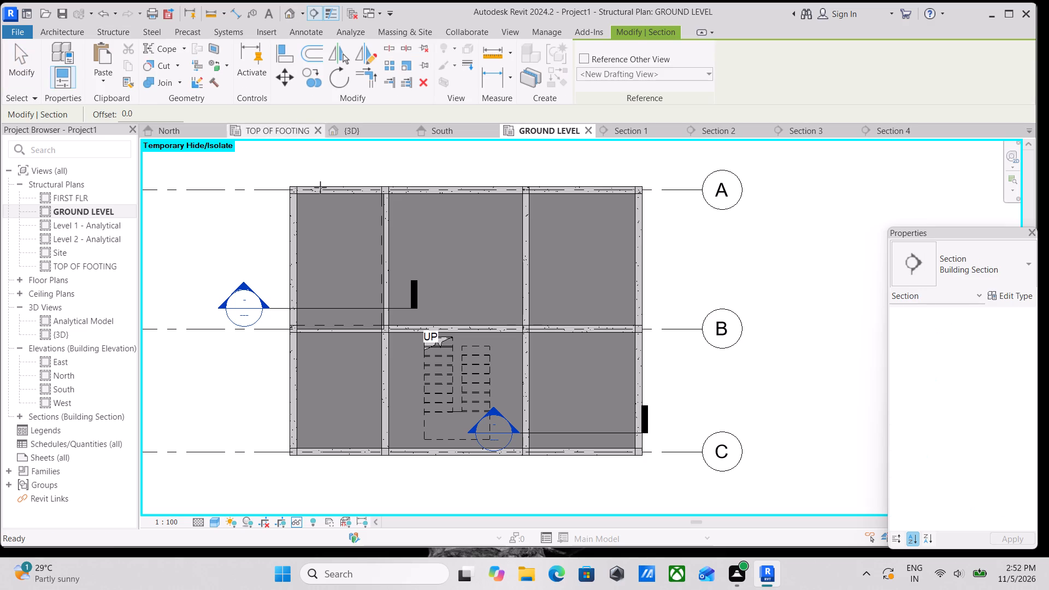
{"action": "scroll", "coordinate": [621, 317], "scroll_direction": "up", "scroll_amount": 2}
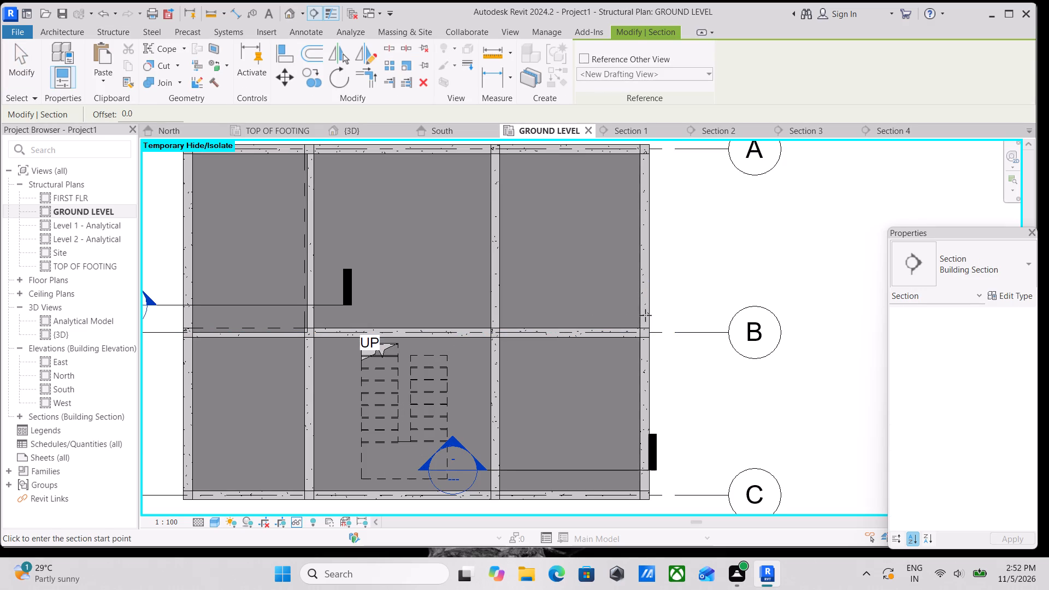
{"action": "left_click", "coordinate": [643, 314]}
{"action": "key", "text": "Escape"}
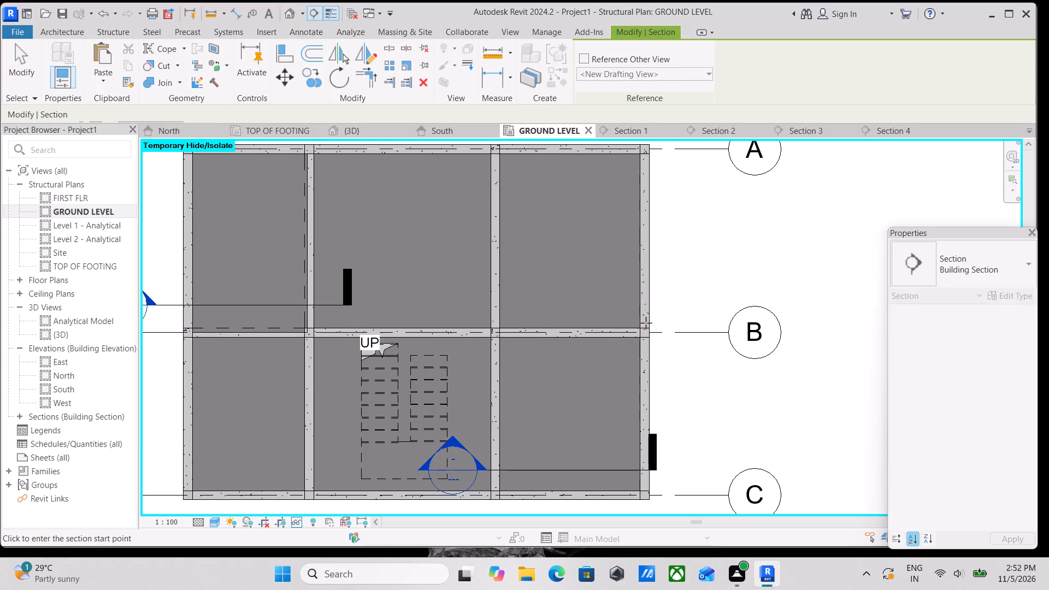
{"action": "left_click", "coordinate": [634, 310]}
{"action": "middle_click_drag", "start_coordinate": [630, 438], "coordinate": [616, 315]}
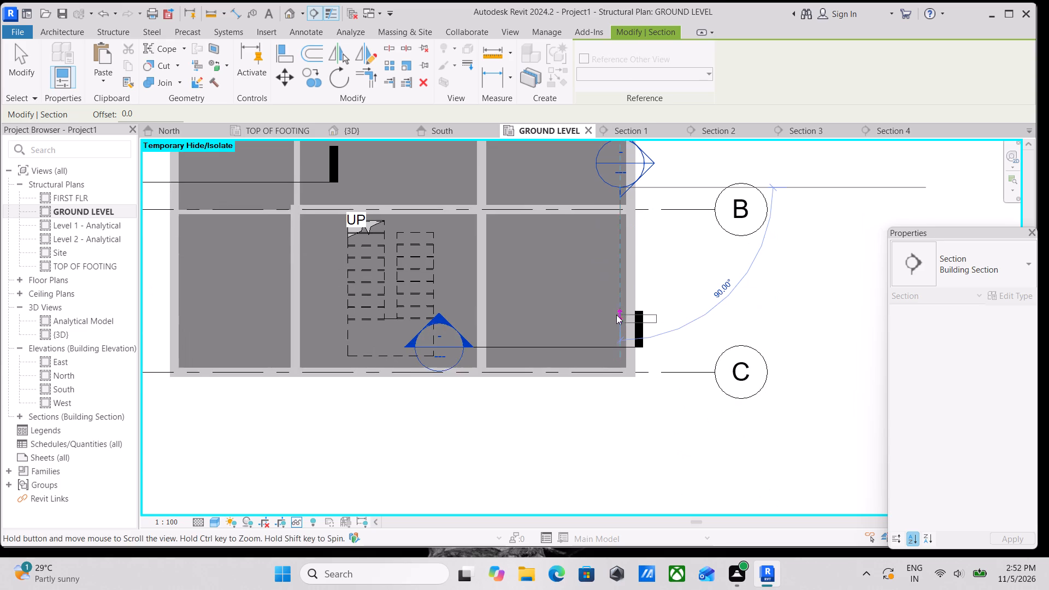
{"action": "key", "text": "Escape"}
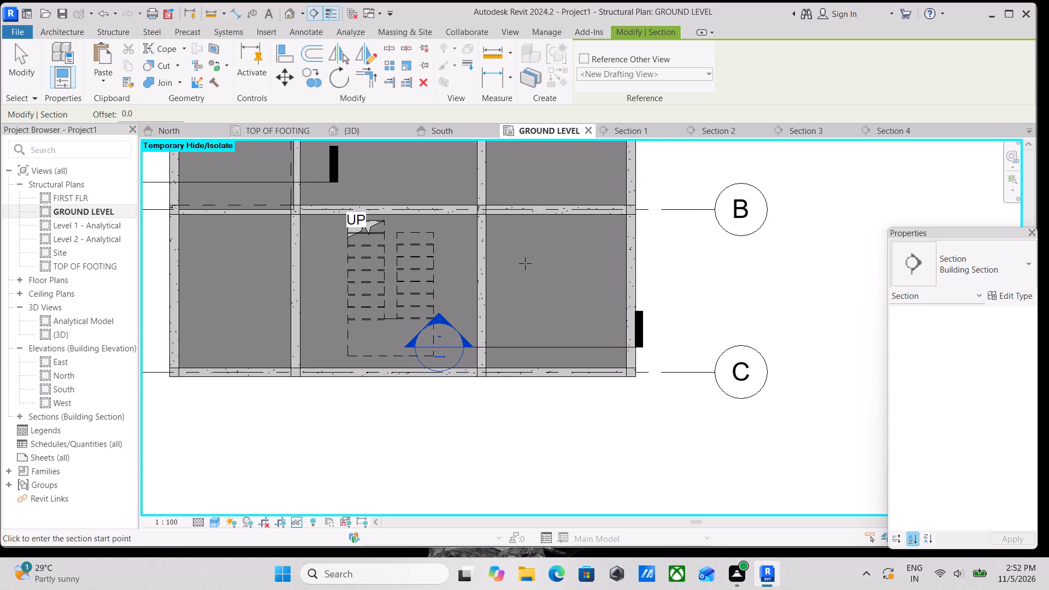
Draw a north-south section just inside the east bay's west beam, from above grid B to below grid C, looking east.
{"action": "middle_click_drag", "start_coordinate": [525, 265], "coordinate": [549, 305]}
{"action": "left_click", "coordinate": [515, 223]}
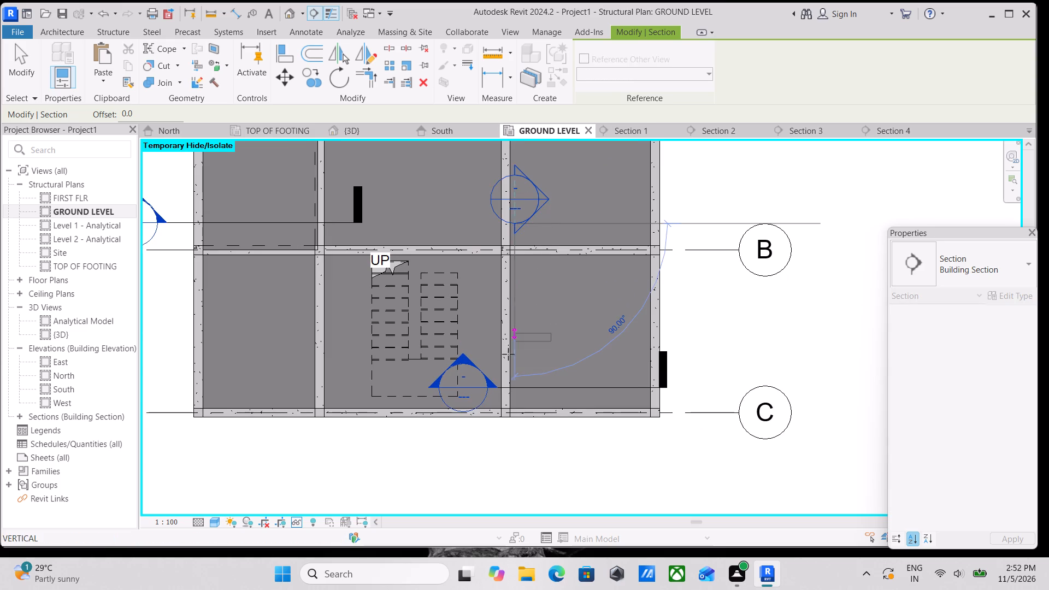
{"action": "left_click", "coordinate": [509, 444]}
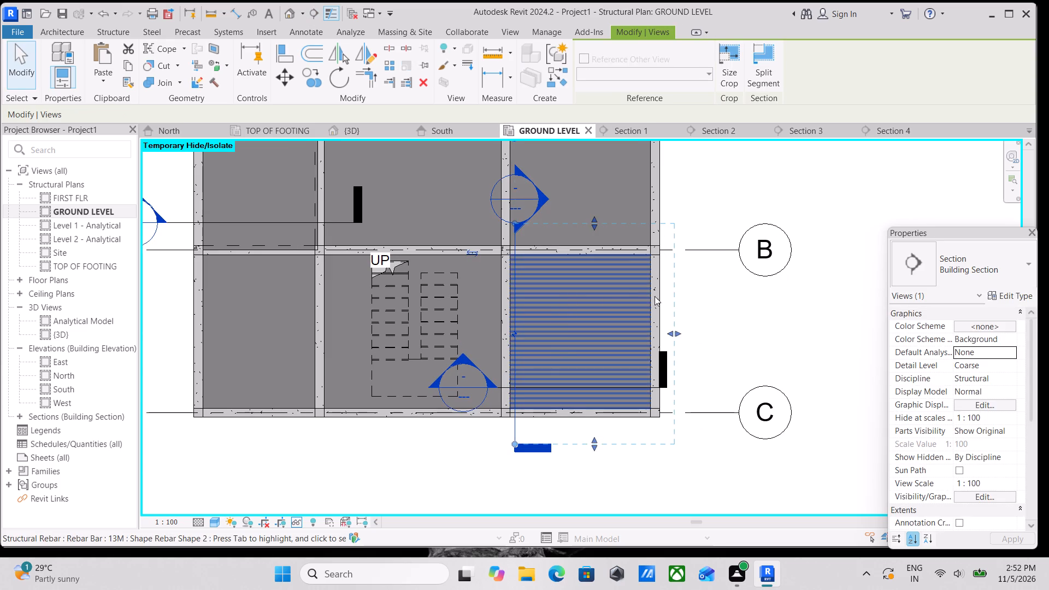
Trim the new section's line and extents to the beams on grids B and C, and its depth to the east beam's outer edge.
{"action": "left_click_drag", "start_coordinate": [668, 332], "coordinate": [652, 332]}
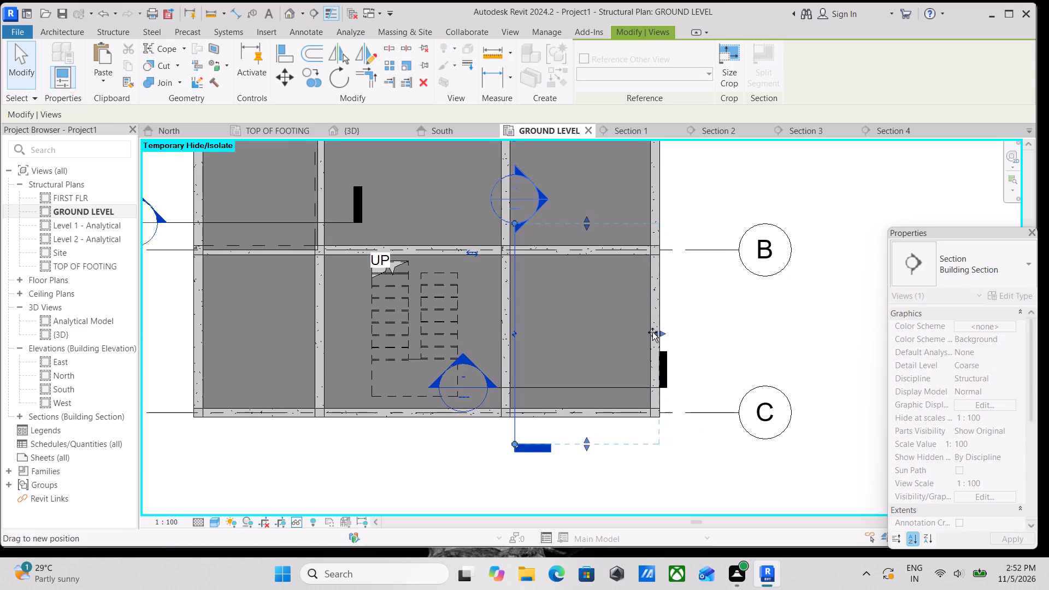
{"action": "left_click_drag", "start_coordinate": [652, 332], "coordinate": [651, 332]}
{"action": "left_click_drag", "start_coordinate": [583, 223], "coordinate": [583, 238]}
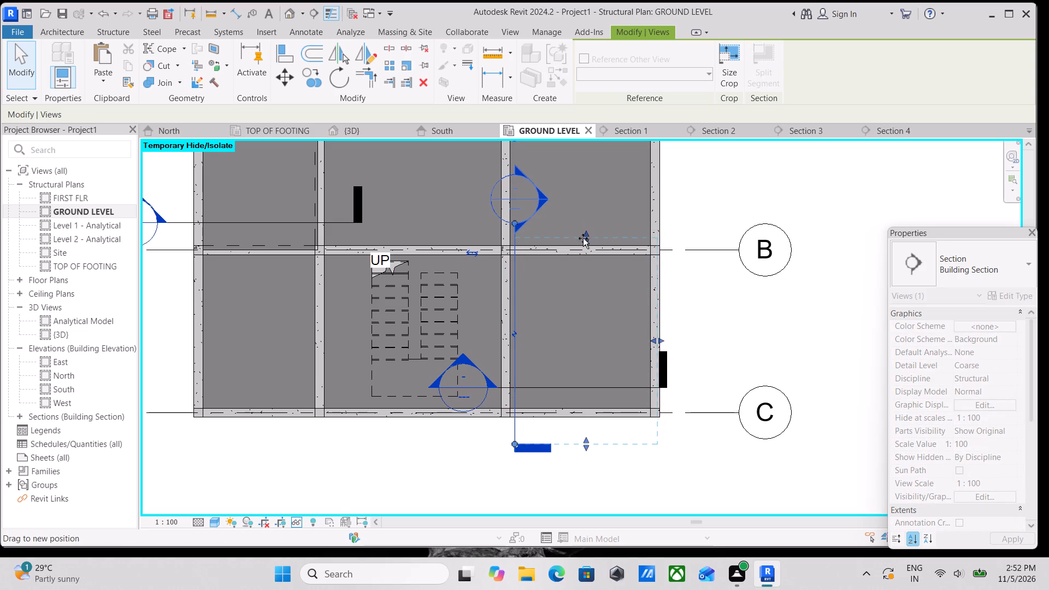
{"action": "left_click_drag", "start_coordinate": [583, 238], "coordinate": [583, 241]}
{"action": "left_click_drag", "start_coordinate": [513, 220], "coordinate": [511, 232]}
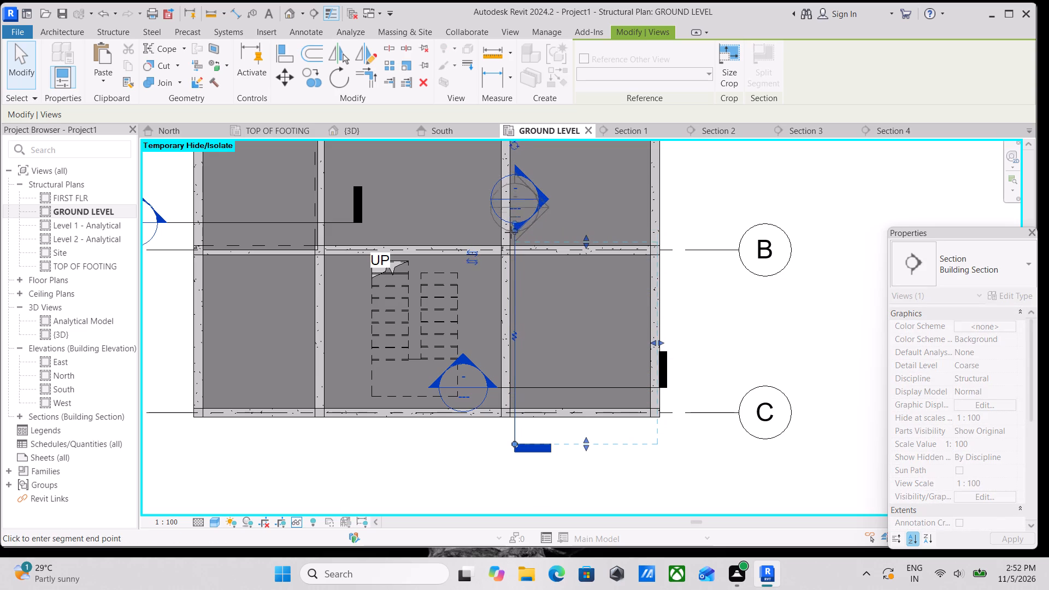
{"action": "left_click_drag", "start_coordinate": [511, 232], "coordinate": [512, 243]}
{"action": "scroll", "coordinate": [568, 458], "scroll_direction": "up", "scroll_amount": 2}
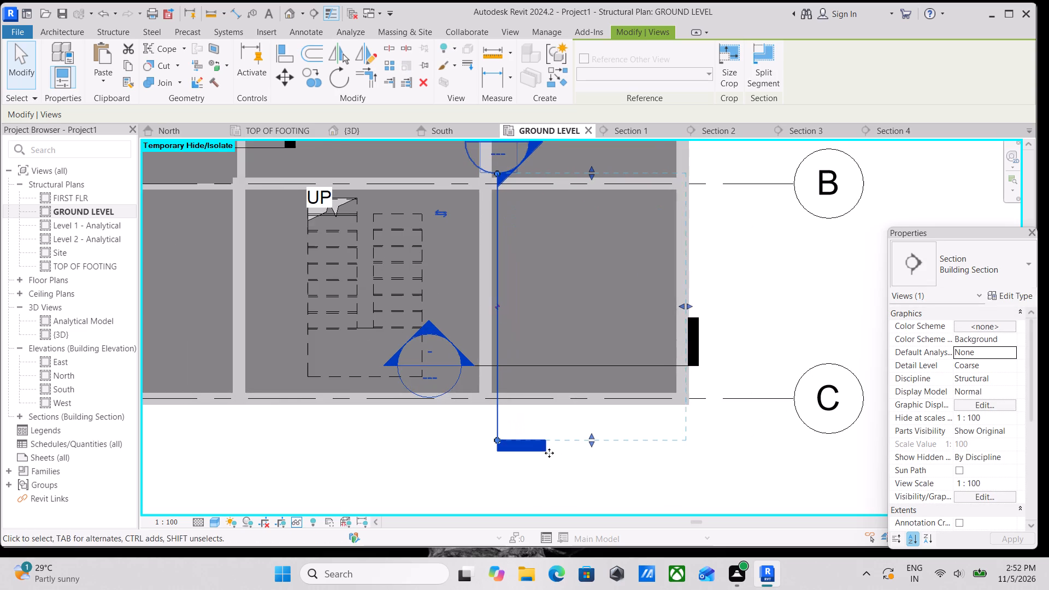
{"action": "left_click_drag", "start_coordinate": [497, 440], "coordinate": [492, 406]}
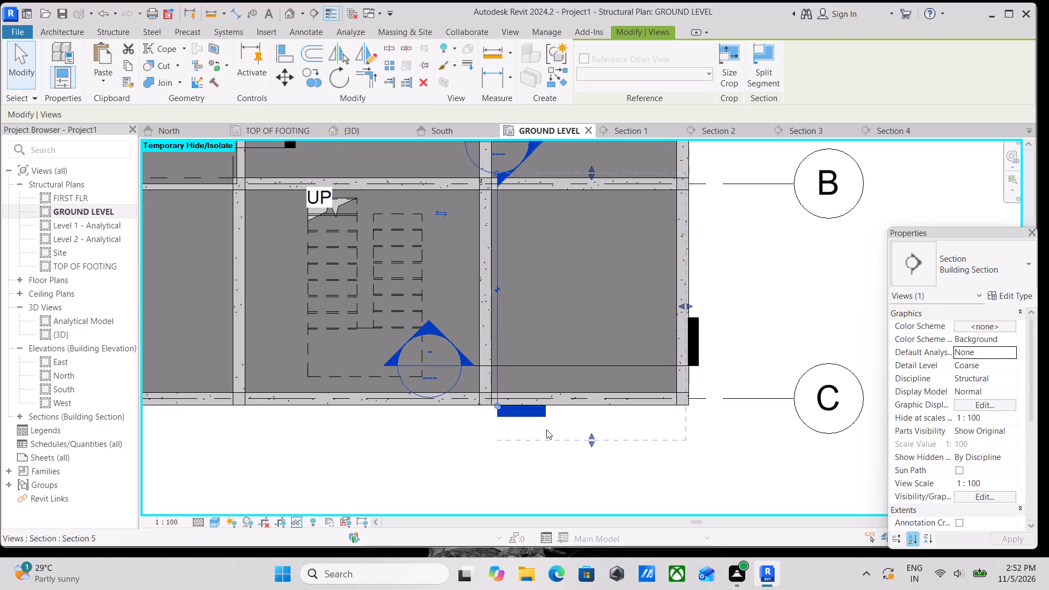
{"action": "left_click_drag", "start_coordinate": [593, 438], "coordinate": [586, 406]}
{"action": "middle_click_drag", "start_coordinate": [584, 367], "coordinate": [585, 388]}
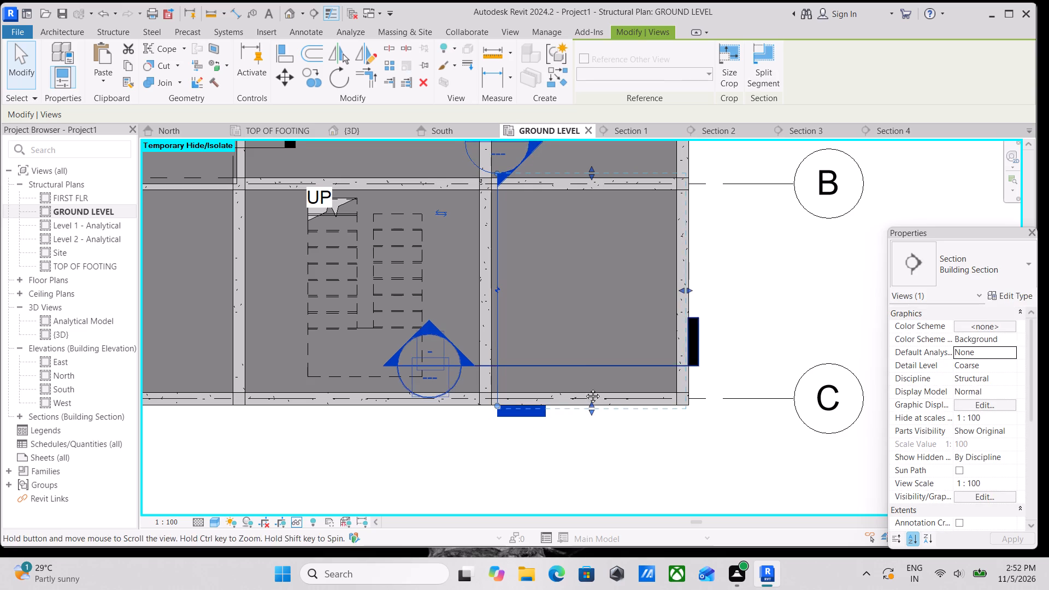
{"action": "middle_click_drag", "start_coordinate": [585, 388], "coordinate": [597, 433]}
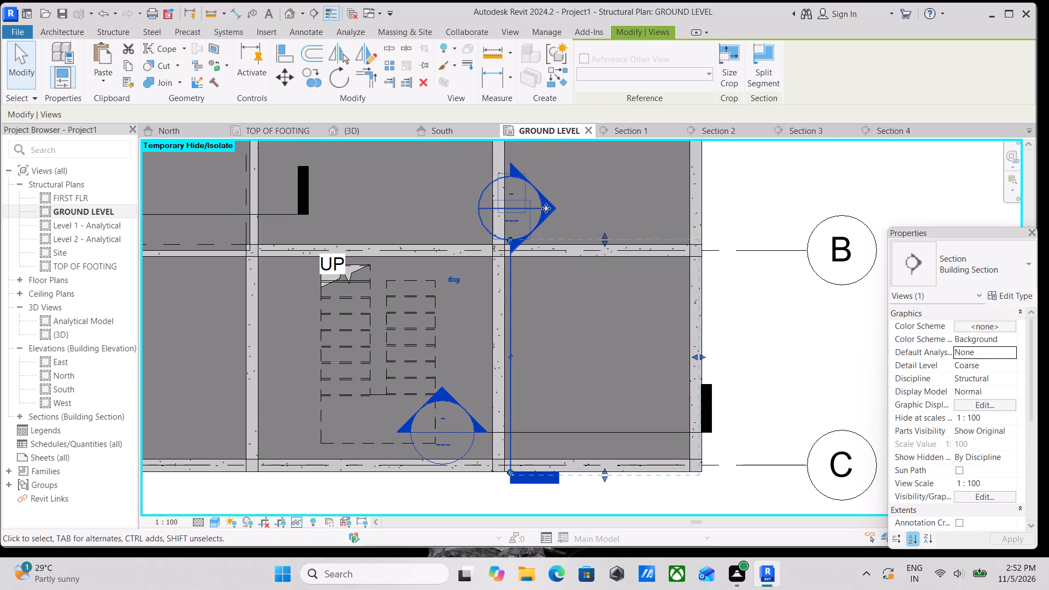
Open the view of the new east bay section and frame the GROUND LEVEL slab between its beams.
{"action": "right_click", "coordinate": [546, 208]}
{"action": "left_click", "coordinate": [577, 241]}
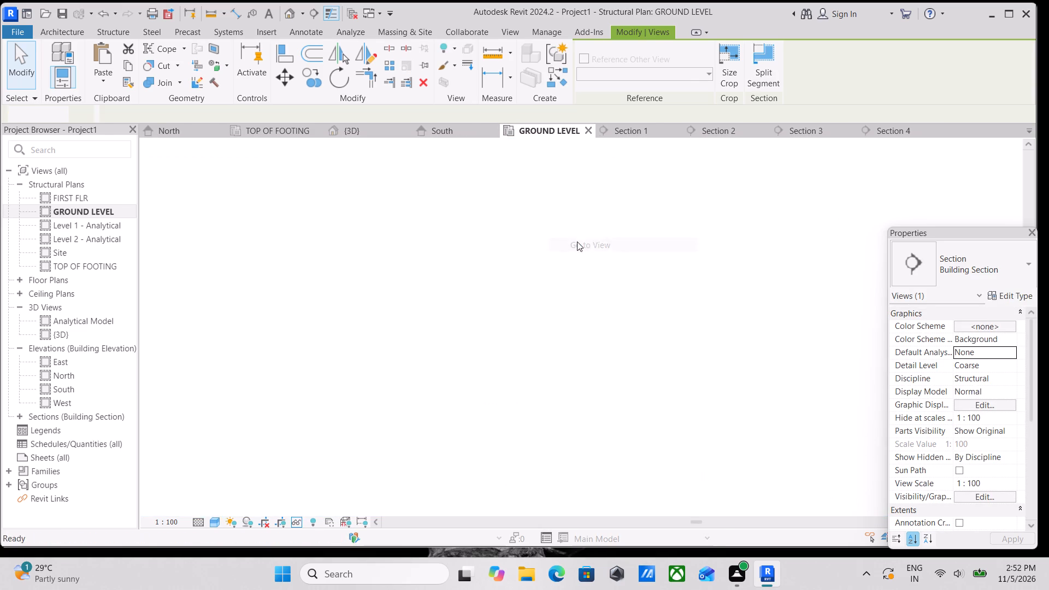
{"action": "scroll", "coordinate": [544, 305], "scroll_direction": "up", "scroll_amount": 2}
{"action": "scroll", "coordinate": [562, 349], "scroll_direction": "up", "scroll_amount": 5}
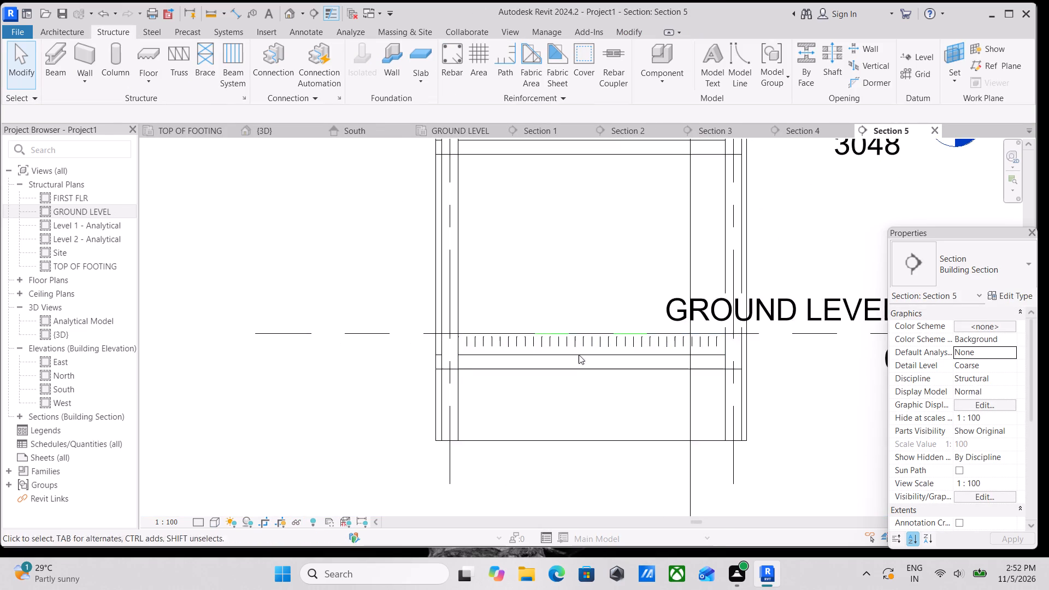
{"action": "scroll", "coordinate": [565, 340], "scroll_direction": "up", "scroll_amount": 2}
{"action": "middle_click_drag", "start_coordinate": [510, 351], "coordinate": [479, 482]}
{"action": "scroll", "coordinate": [537, 416], "scroll_direction": "down", "scroll_amount": 3}
{"action": "middle_click_drag", "start_coordinate": [537, 416], "coordinate": [551, 347]}
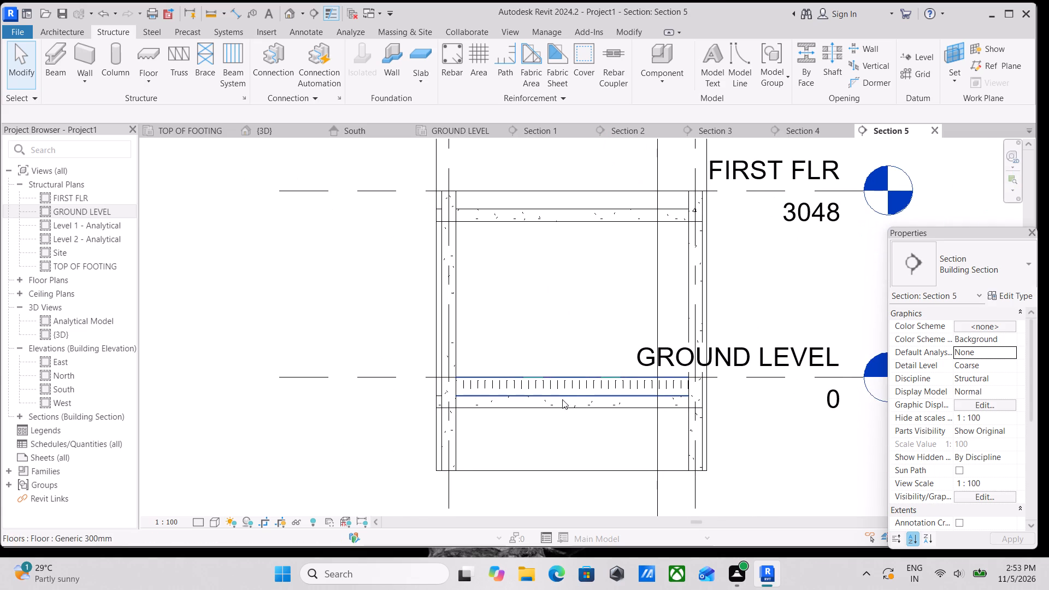
Set the section view's detail level to Fine.
{"action": "left_click", "coordinate": [562, 391]}
{"action": "scroll", "coordinate": [573, 393], "scroll_direction": "up", "scroll_amount": 7}
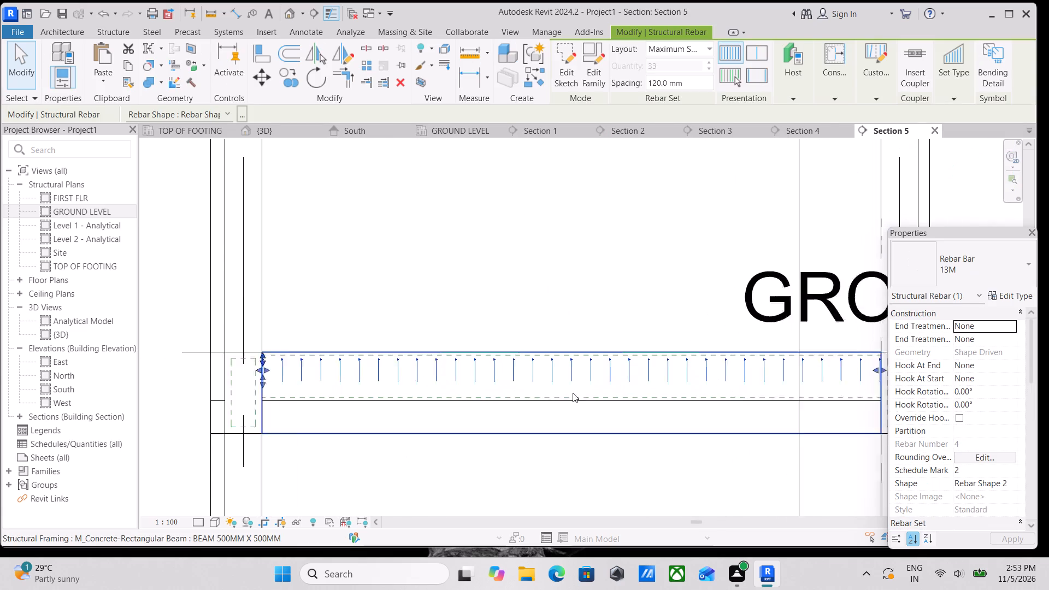
{"action": "scroll", "coordinate": [573, 393], "scroll_direction": "up", "scroll_amount": 1}
{"action": "scroll", "coordinate": [481, 456], "scroll_direction": "down", "scroll_amount": 4}
{"action": "middle_click_drag", "start_coordinate": [491, 444], "coordinate": [521, 416]}
{"action": "left_click", "coordinate": [215, 520]}
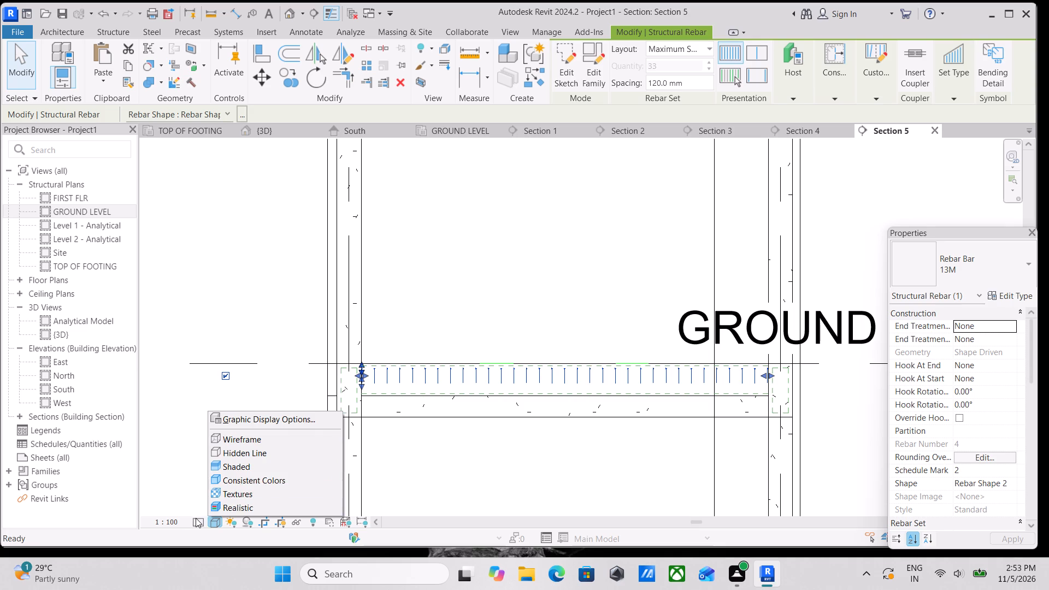
{"action": "left_click", "coordinate": [196, 518]}
{"action": "left_click", "coordinate": [203, 506]}
Temporarily hide the 500 mm x 500 mm GROUND LEVEL beam running behind the slab in the section.
{"action": "middle_click_drag", "start_coordinate": [477, 398], "coordinate": [503, 416]}
{"action": "left_click", "coordinate": [514, 431]}
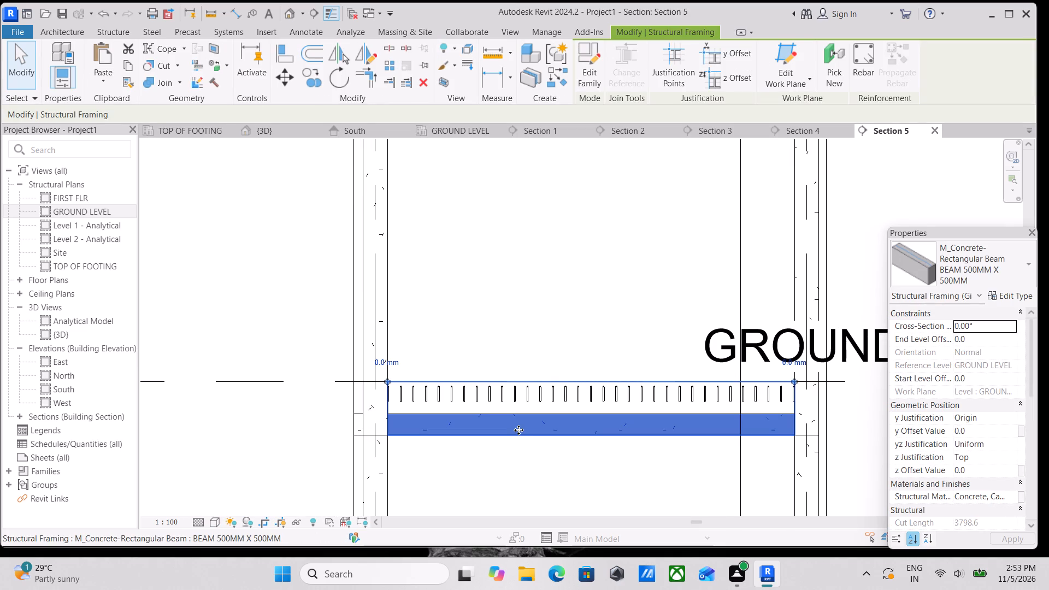
{"action": "type", "text": "HH"}
{"action": "middle_click_drag", "start_coordinate": [452, 416], "coordinate": [516, 457]}
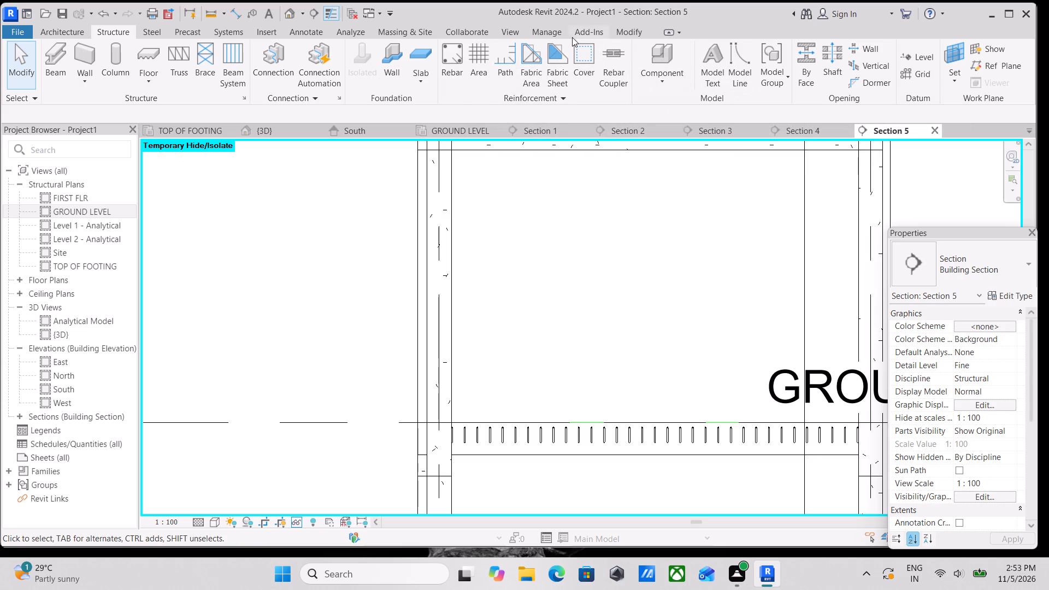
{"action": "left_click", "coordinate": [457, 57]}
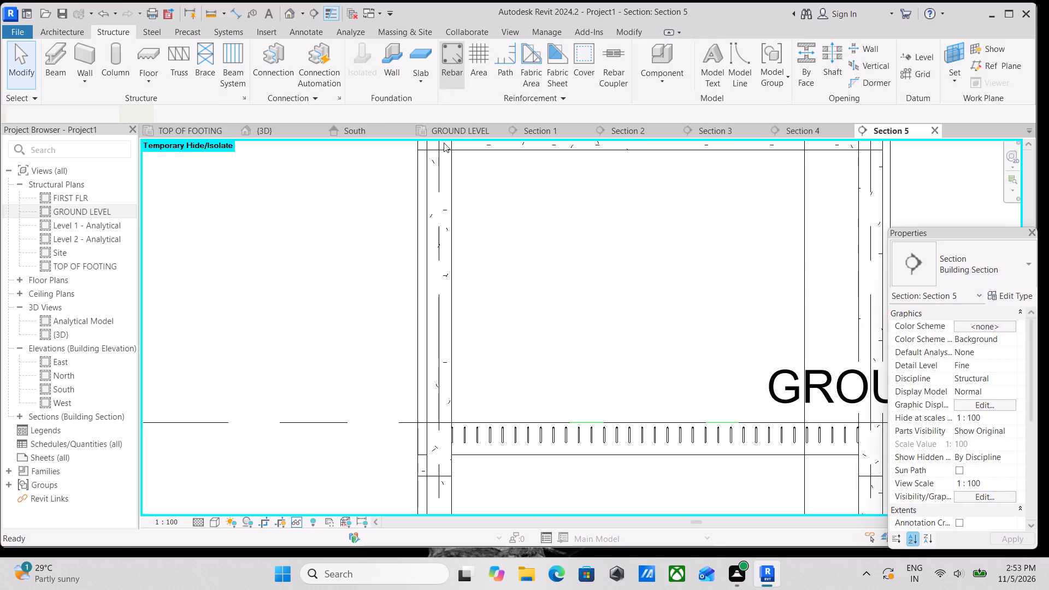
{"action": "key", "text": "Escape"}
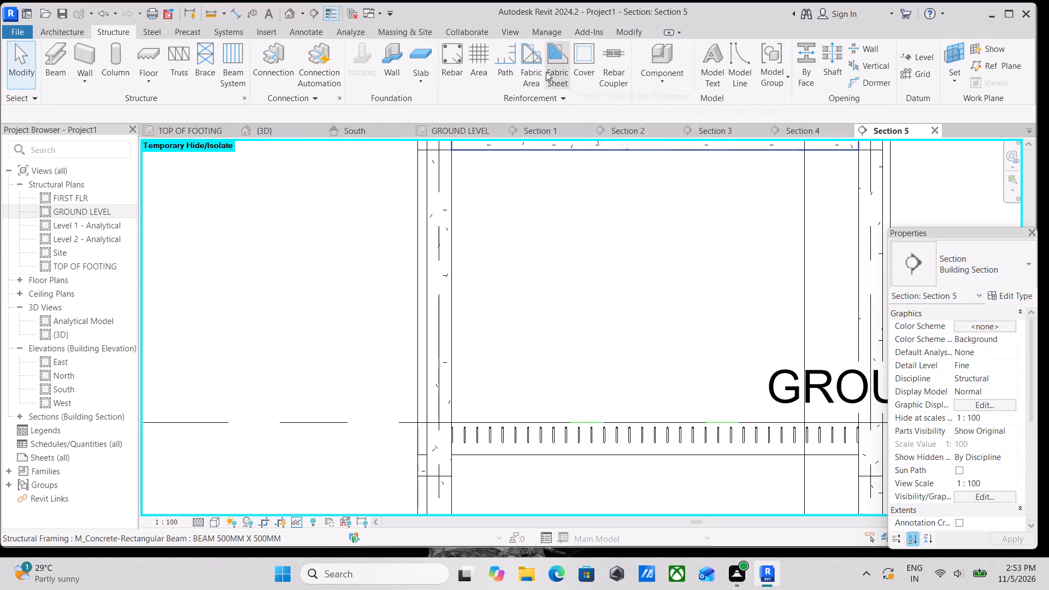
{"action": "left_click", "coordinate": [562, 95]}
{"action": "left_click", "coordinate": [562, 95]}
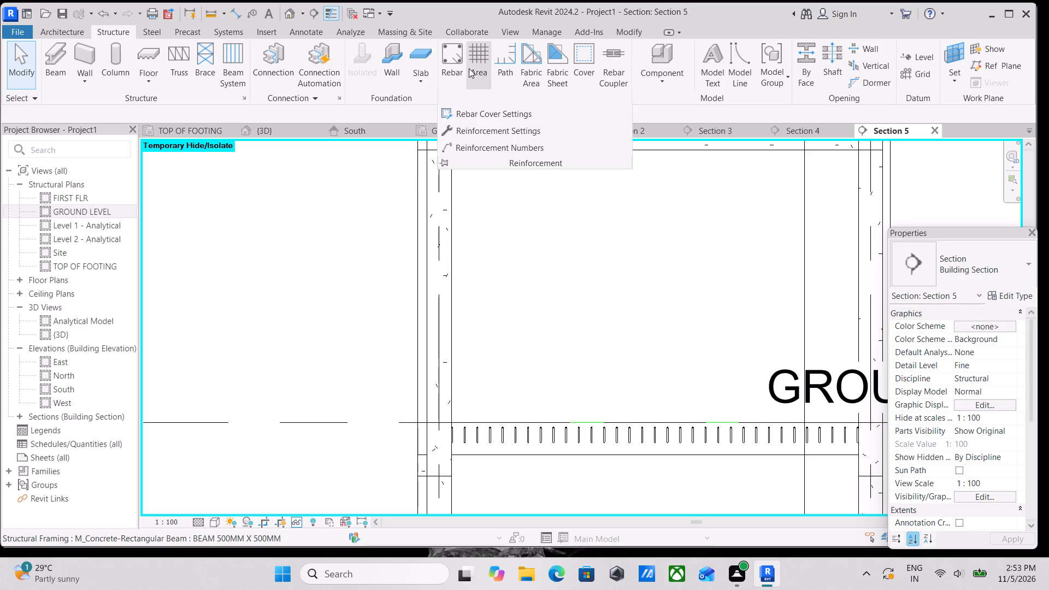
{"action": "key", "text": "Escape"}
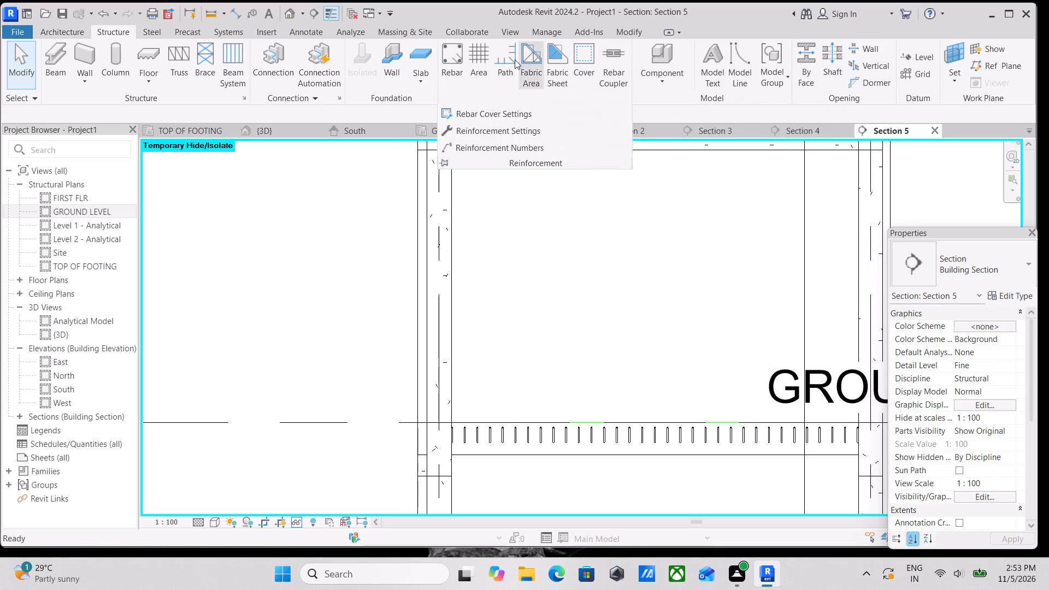
Start a 13M rebar with the Sketch placement method, hosted in the GROUND LEVEL slab.
{"action": "left_click", "coordinate": [449, 61]}
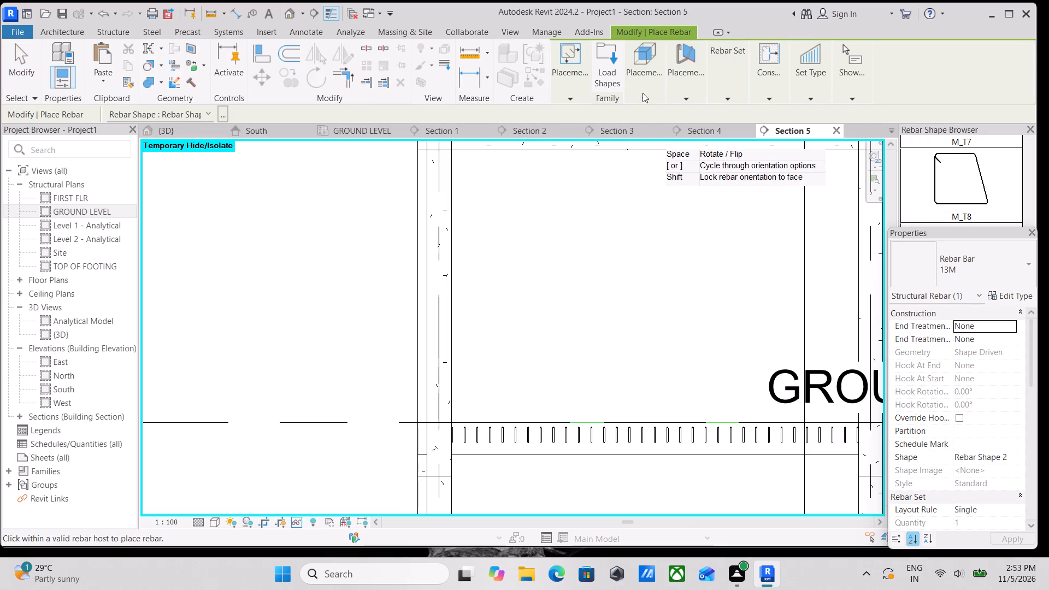
{"action": "left_click", "coordinate": [681, 95]}
{"action": "left_click", "coordinate": [681, 95]}
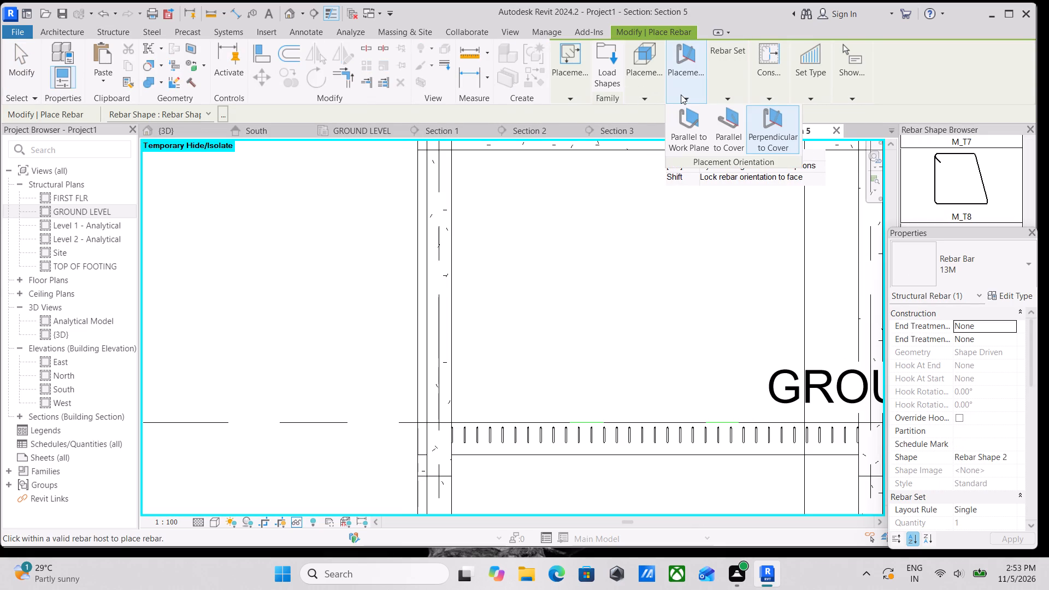
{"action": "left_click", "coordinate": [574, 92]}
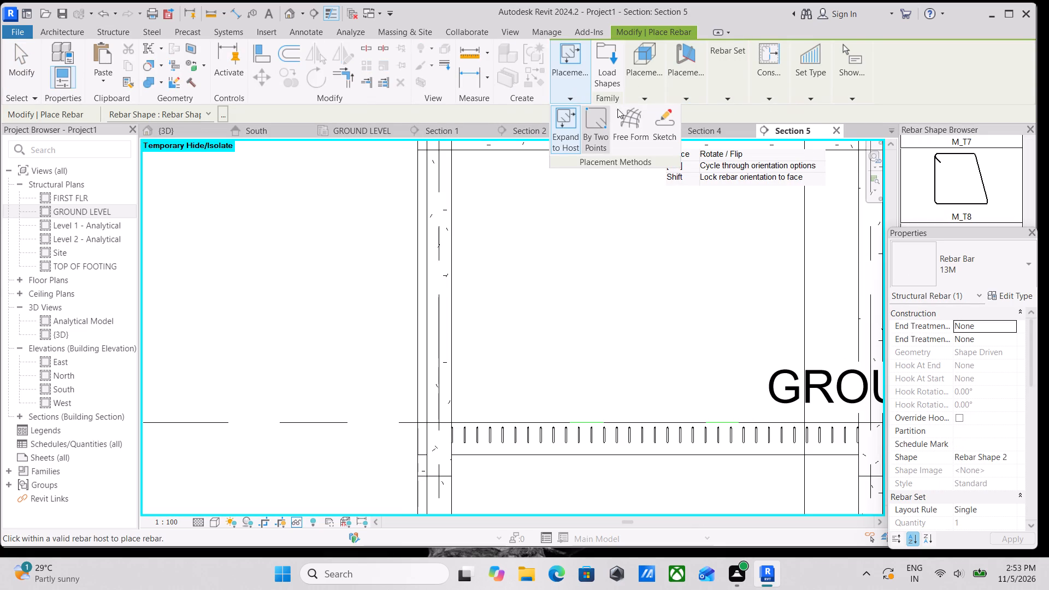
{"action": "left_click", "coordinate": [662, 125]}
{"action": "scroll", "coordinate": [415, 427], "scroll_direction": "up", "scroll_amount": 4}
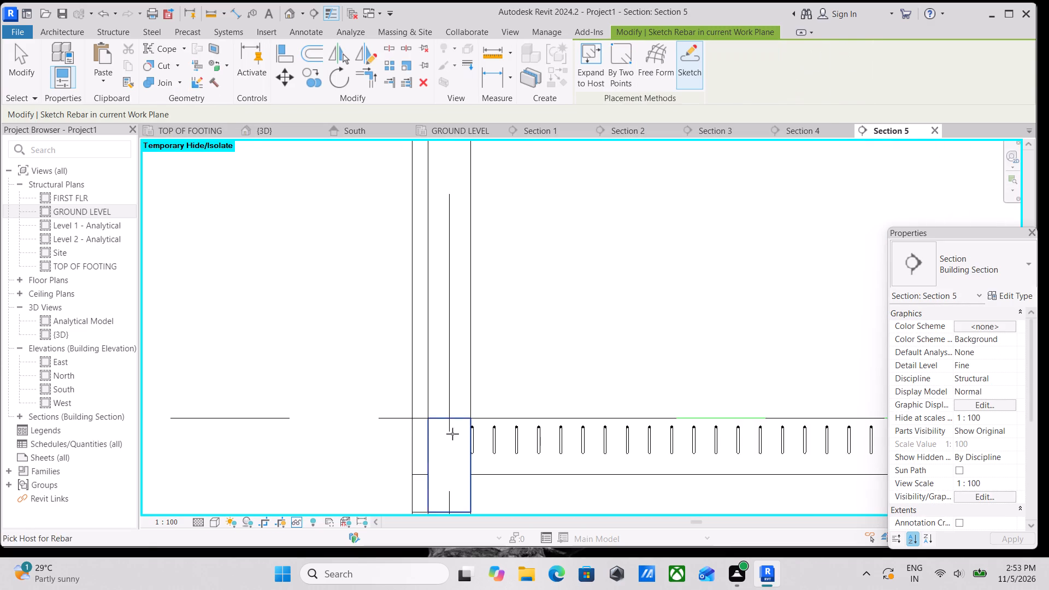
{"action": "scroll", "coordinate": [484, 443], "scroll_direction": "up", "scroll_amount": 2}
{"action": "left_click", "coordinate": [497, 410]}
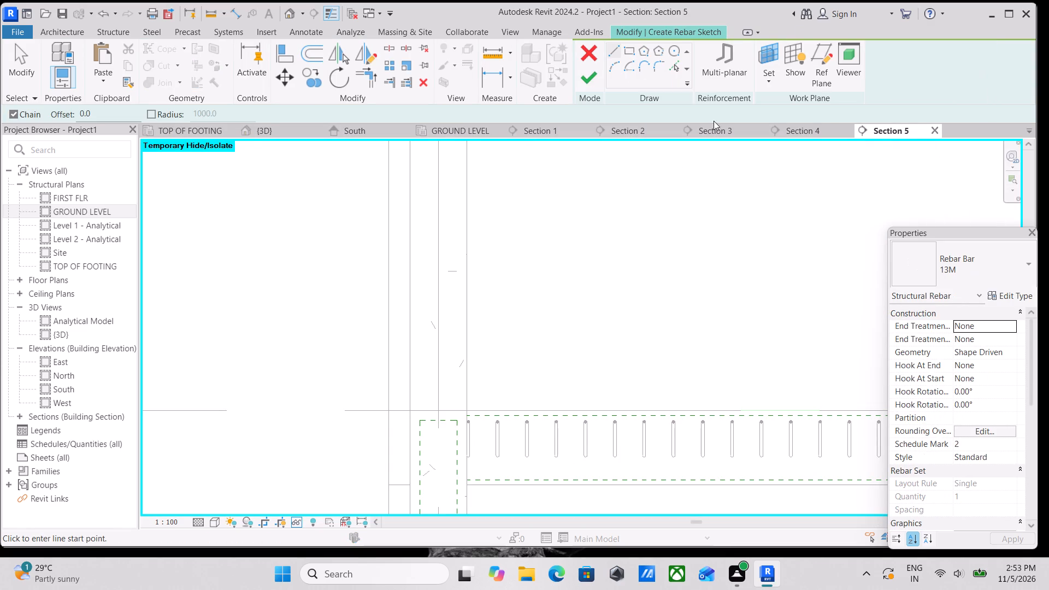
Sketch the bar's horizontal top segment from grid B's column face into the slab, just above the existing bars.
{"action": "left_click", "coordinate": [614, 48]}
{"action": "scroll", "coordinate": [469, 461], "scroll_direction": "up", "scroll_amount": 3}
{"action": "scroll", "coordinate": [472, 412], "scroll_direction": "up", "scroll_amount": 5}
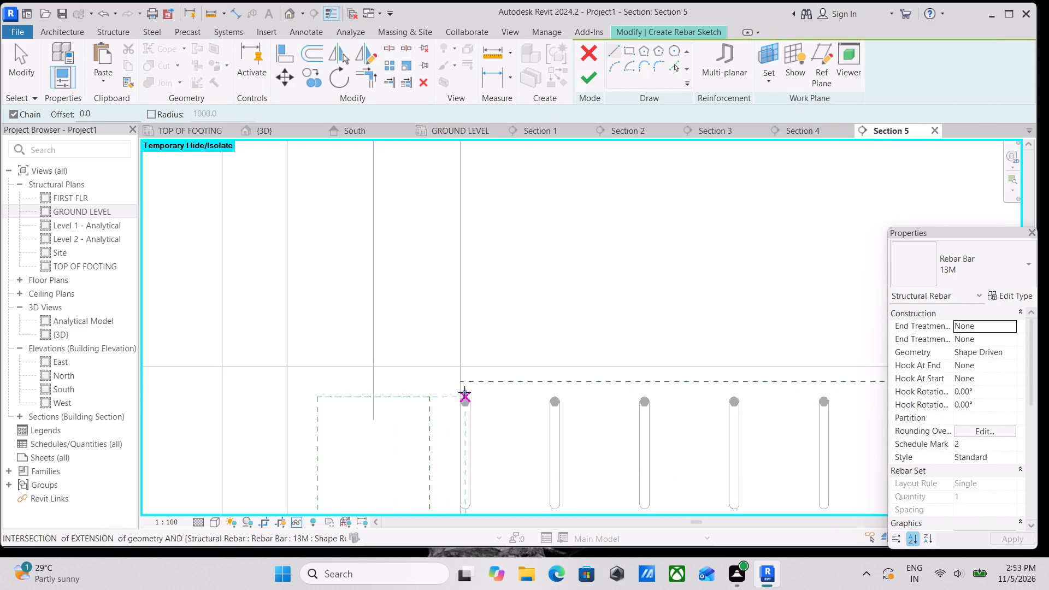
{"action": "scroll", "coordinate": [461, 391], "scroll_direction": "up", "scroll_amount": 4}
{"action": "left_click", "coordinate": [461, 391]}
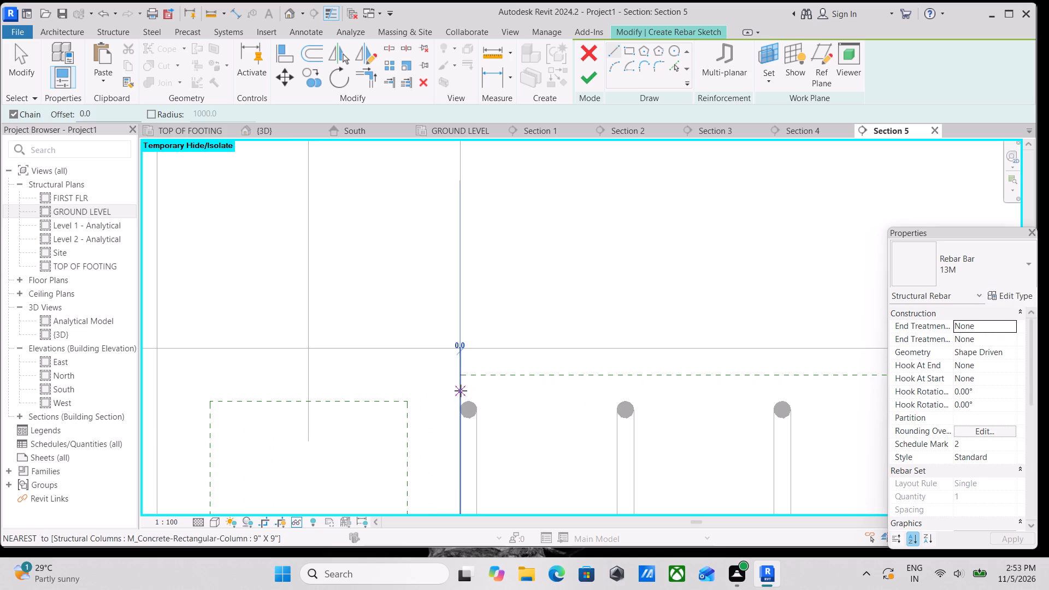
{"action": "middle_click_drag", "start_coordinate": [637, 390], "coordinate": [444, 360]}
{"action": "scroll", "coordinate": [643, 361], "scroll_direction": "down", "scroll_amount": 4}
{"action": "middle_click_drag", "start_coordinate": [643, 361], "coordinate": [495, 350]}
{"action": "scroll", "coordinate": [672, 347], "scroll_direction": "down", "scroll_amount": 3}
{"action": "middle_click_drag", "start_coordinate": [669, 346], "coordinate": [635, 346]}
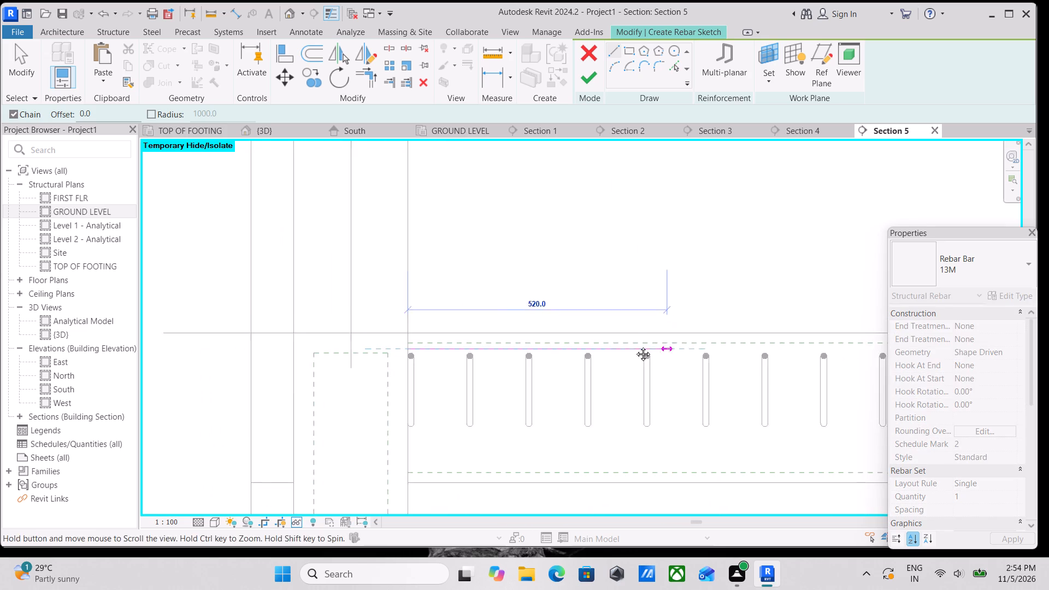
{"action": "middle_click_drag", "start_coordinate": [635, 346], "coordinate": [604, 346]}
{"action": "scroll", "coordinate": [653, 349], "scroll_direction": "down", "scroll_amount": 1}
{"action": "middle_click_drag", "start_coordinate": [653, 349], "coordinate": [579, 347]}
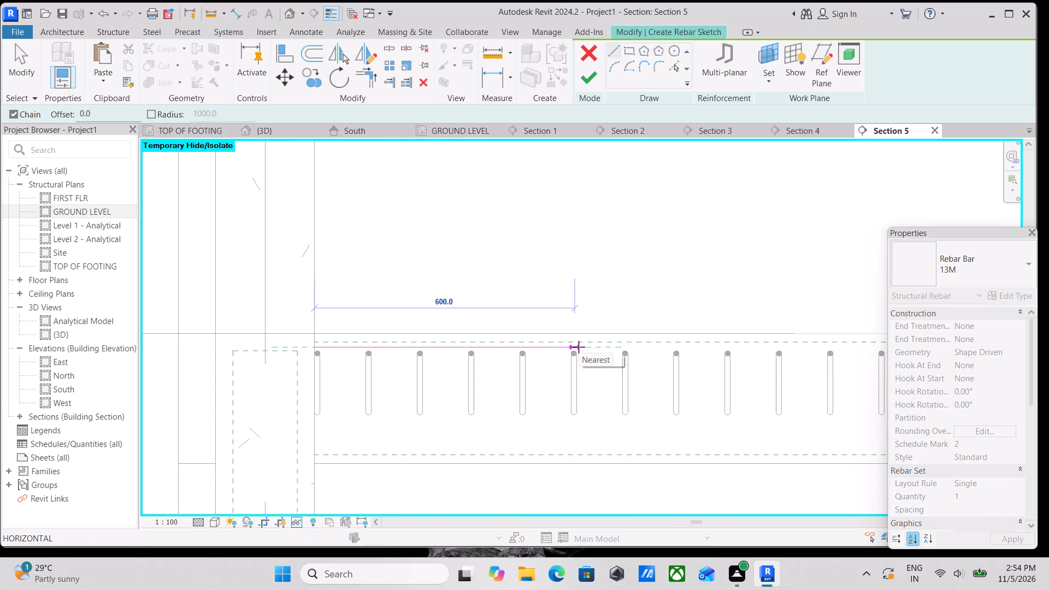
{"action": "middle_click_drag", "start_coordinate": [595, 347], "coordinate": [540, 356]}
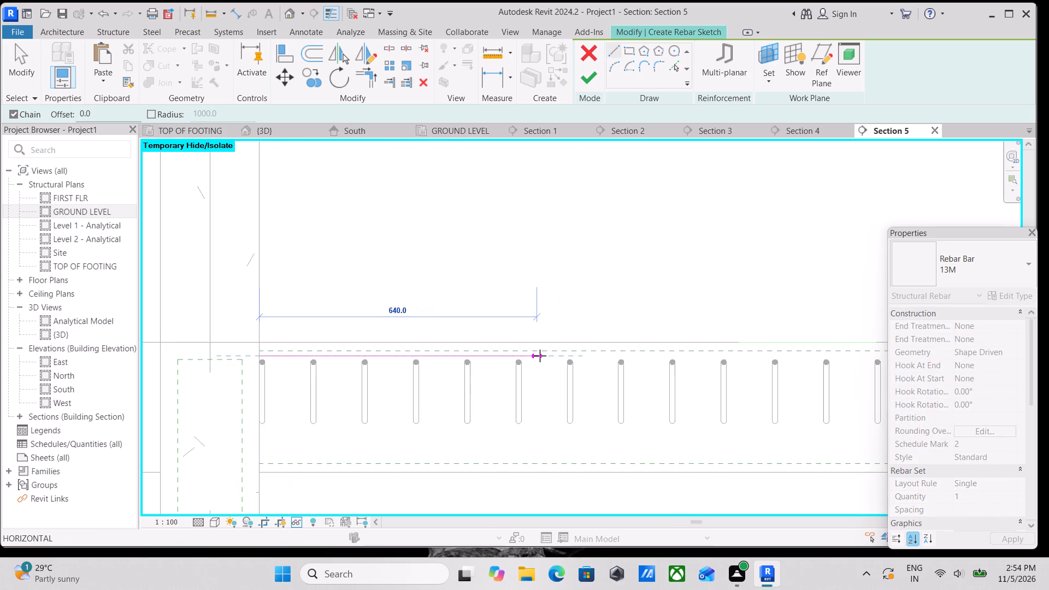
{"action": "scroll", "coordinate": [555, 358], "scroll_direction": "up", "scroll_amount": 2}
{"action": "scroll", "coordinate": [555, 358], "scroll_direction": "down", "scroll_amount": 2}
{"action": "middle_click_drag", "start_coordinate": [555, 358], "coordinate": [502, 361]}
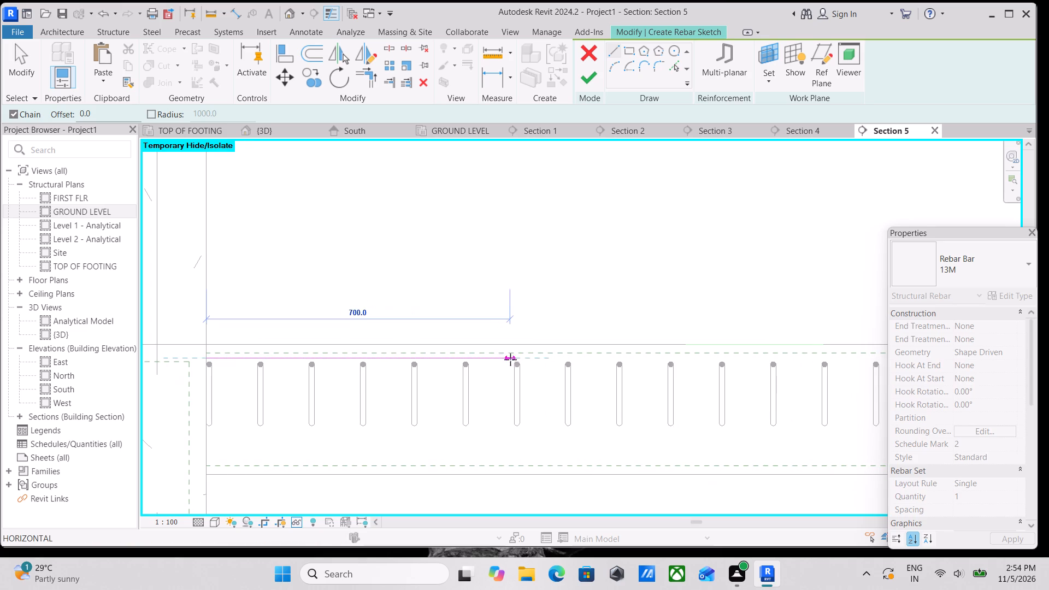
{"action": "scroll", "coordinate": [539, 359], "scroll_direction": "down", "scroll_amount": 4}
{"action": "middle_click_drag", "start_coordinate": [538, 359], "coordinate": [456, 368]}
{"action": "scroll", "coordinate": [474, 365], "scroll_direction": "down", "scroll_amount": 1}
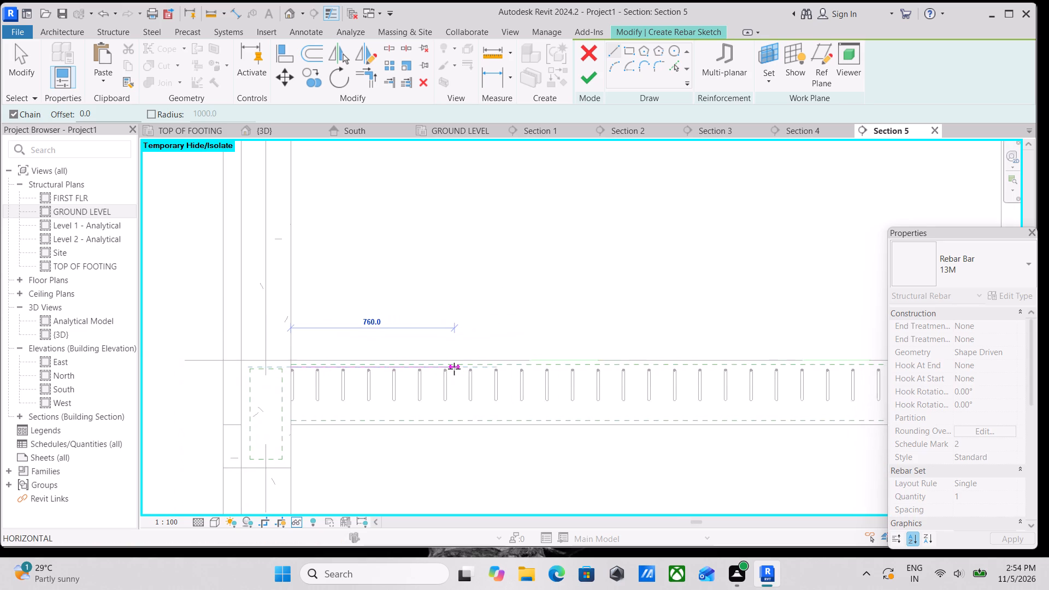
{"action": "scroll", "coordinate": [454, 369], "scroll_direction": "down", "scroll_amount": 3}
{"action": "middle_click_drag", "start_coordinate": [449, 370], "coordinate": [418, 379]}
{"action": "scroll", "coordinate": [423, 380], "scroll_direction": "up", "scroll_amount": 1}
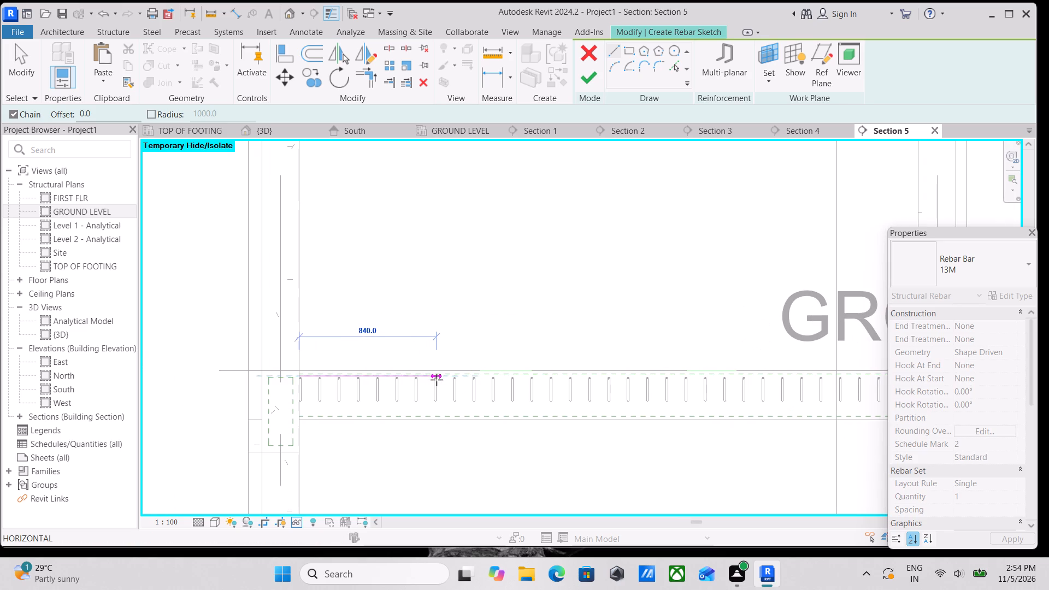
{"action": "left_click", "coordinate": [445, 379]}
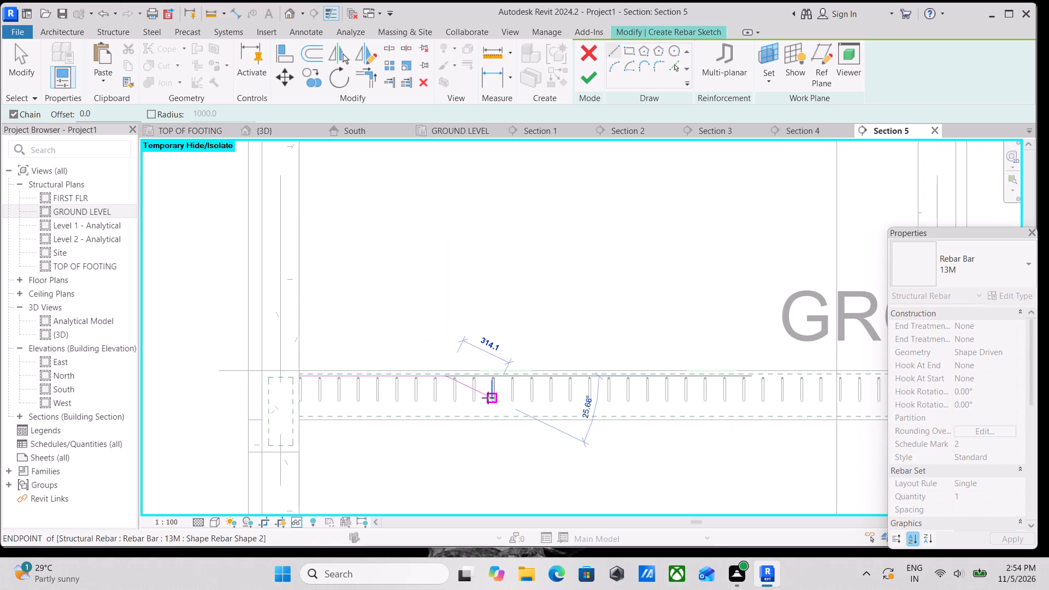
Continue the bar sketch with a 45° downward segment about 251 mm long, ending near the bottom of the existing bars.
{"action": "scroll", "coordinate": [474, 402], "scroll_direction": "up", "scroll_amount": 2}
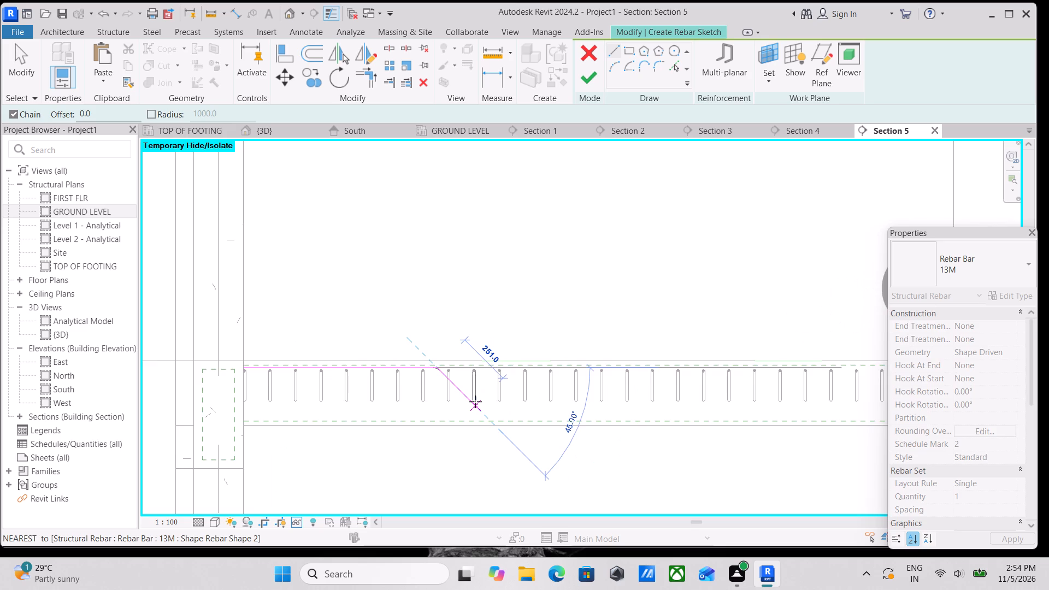
{"action": "scroll", "coordinate": [475, 402], "scroll_direction": "up", "scroll_amount": 2}
{"action": "left_click", "coordinate": [475, 402]}
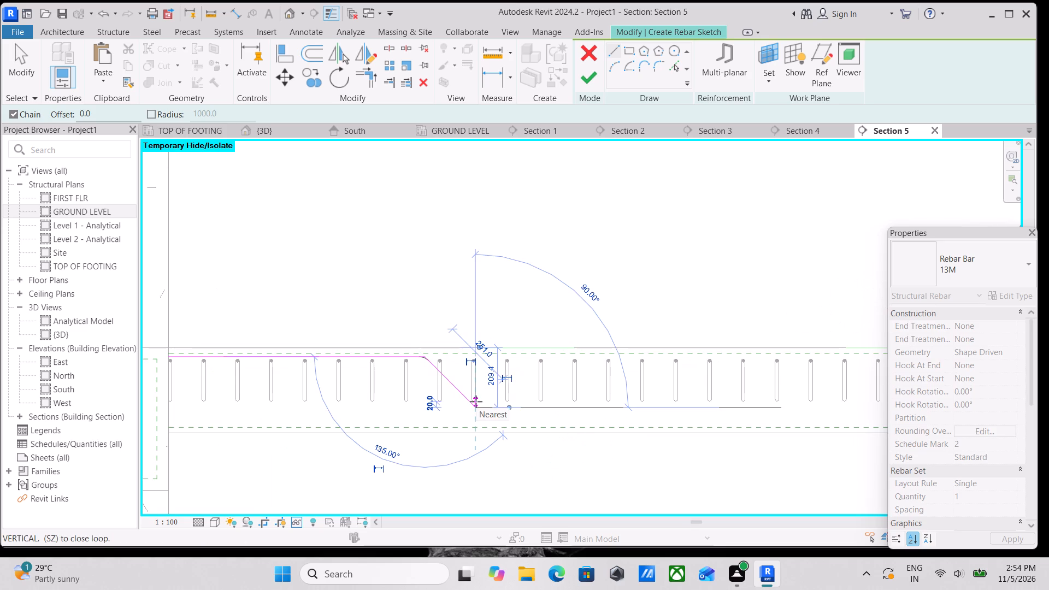
{"action": "key", "text": "Escape"}
{"action": "key", "text": "Escape"}
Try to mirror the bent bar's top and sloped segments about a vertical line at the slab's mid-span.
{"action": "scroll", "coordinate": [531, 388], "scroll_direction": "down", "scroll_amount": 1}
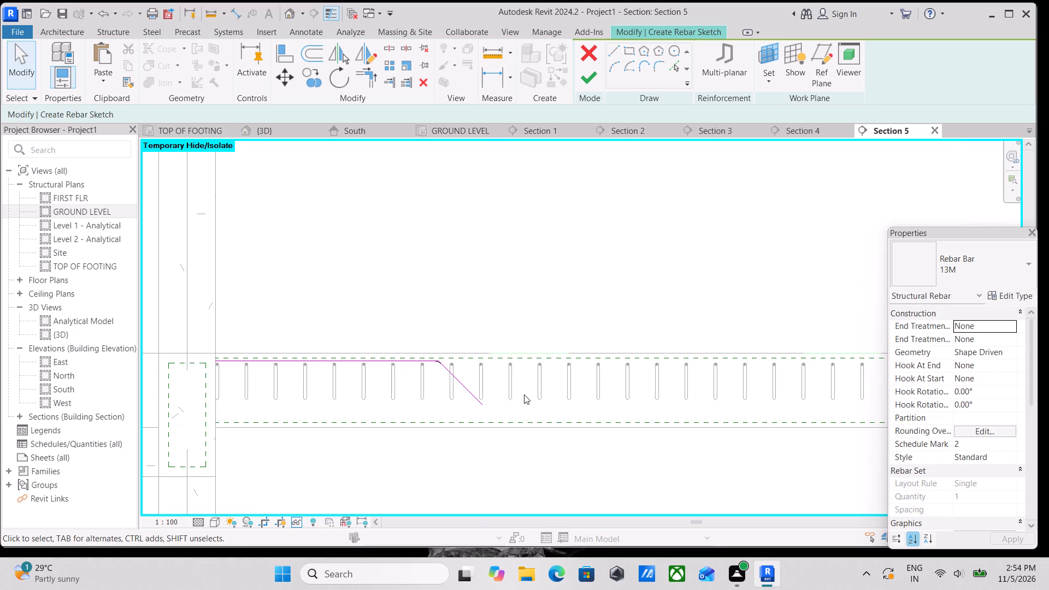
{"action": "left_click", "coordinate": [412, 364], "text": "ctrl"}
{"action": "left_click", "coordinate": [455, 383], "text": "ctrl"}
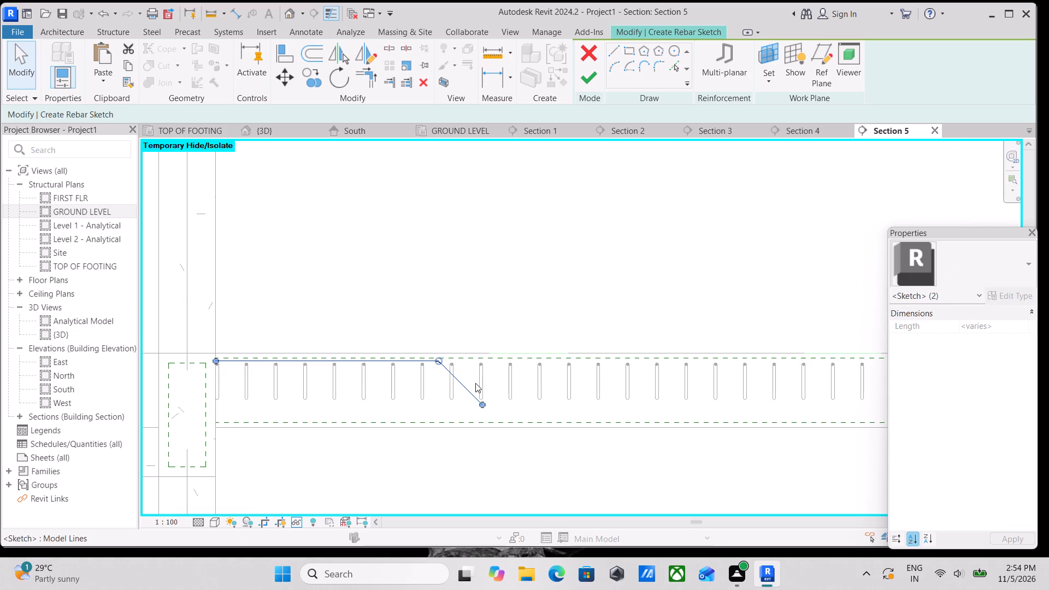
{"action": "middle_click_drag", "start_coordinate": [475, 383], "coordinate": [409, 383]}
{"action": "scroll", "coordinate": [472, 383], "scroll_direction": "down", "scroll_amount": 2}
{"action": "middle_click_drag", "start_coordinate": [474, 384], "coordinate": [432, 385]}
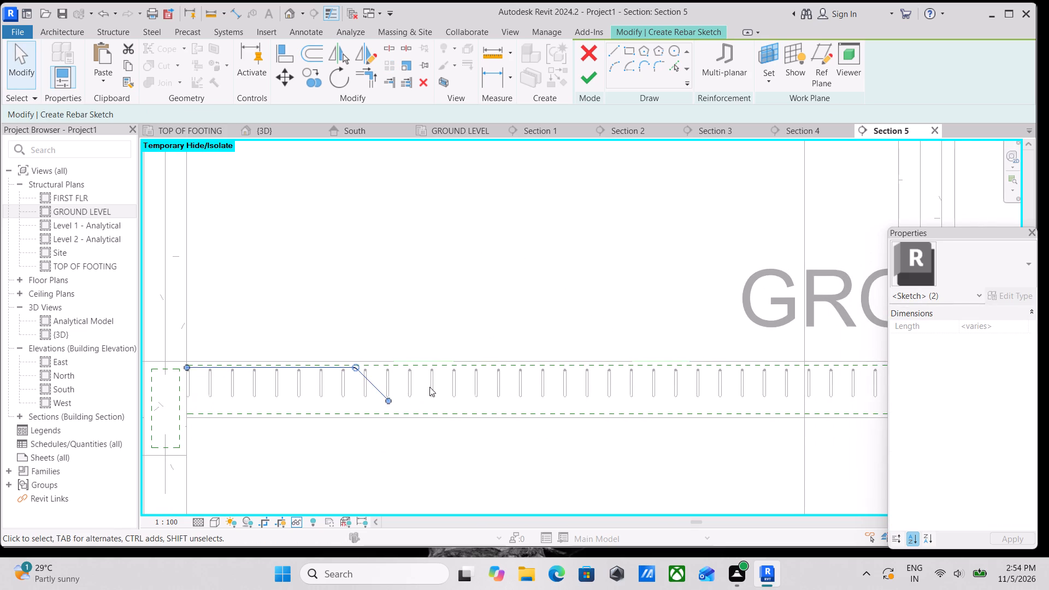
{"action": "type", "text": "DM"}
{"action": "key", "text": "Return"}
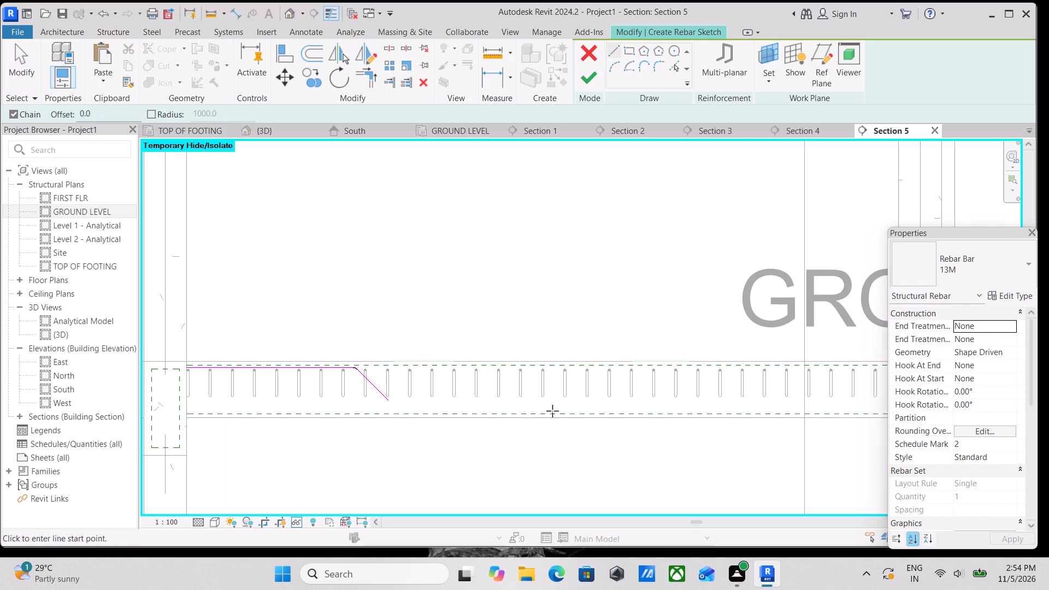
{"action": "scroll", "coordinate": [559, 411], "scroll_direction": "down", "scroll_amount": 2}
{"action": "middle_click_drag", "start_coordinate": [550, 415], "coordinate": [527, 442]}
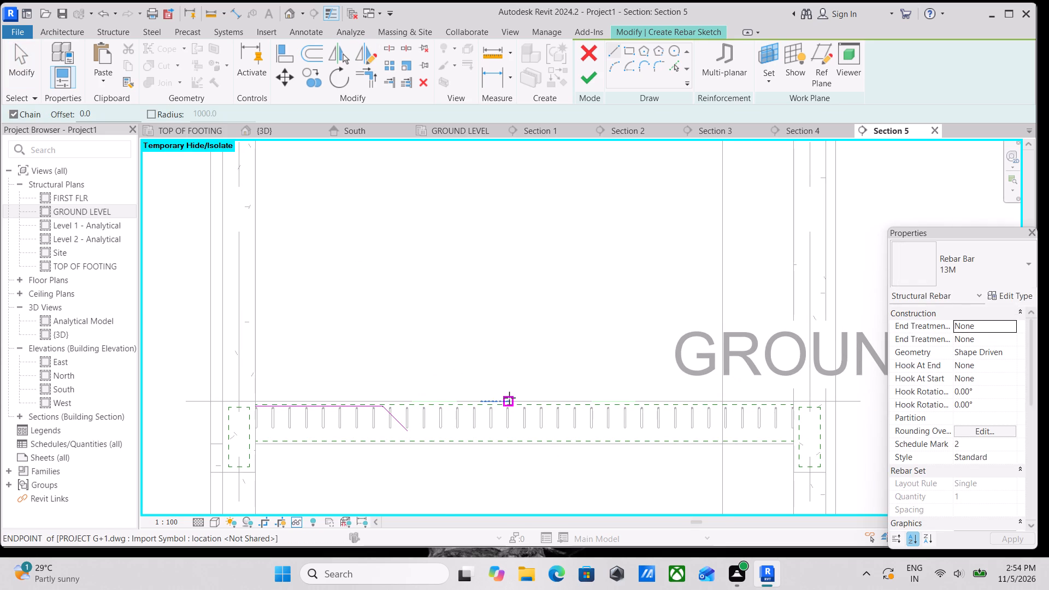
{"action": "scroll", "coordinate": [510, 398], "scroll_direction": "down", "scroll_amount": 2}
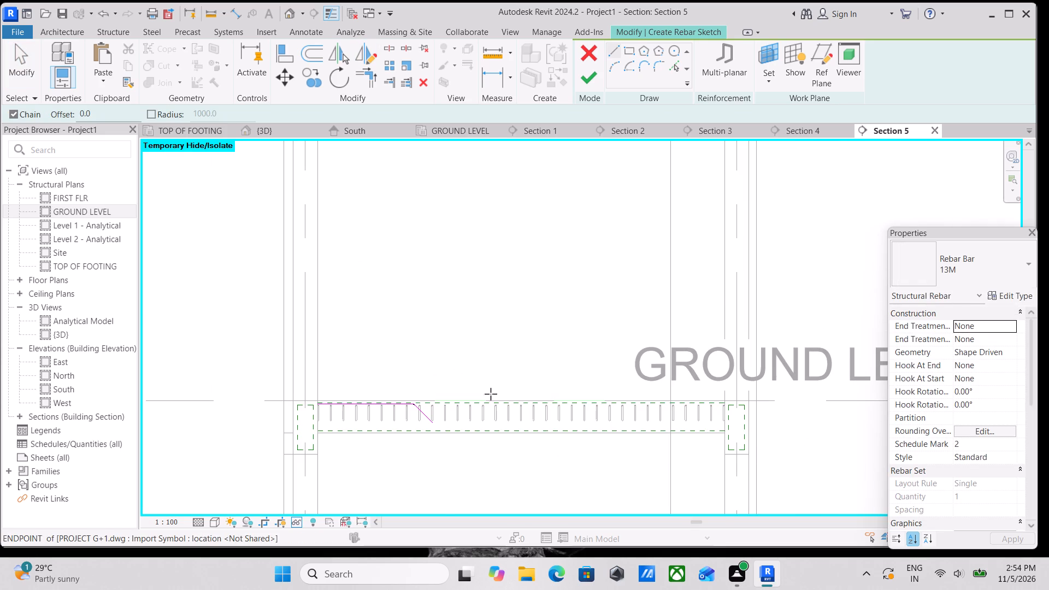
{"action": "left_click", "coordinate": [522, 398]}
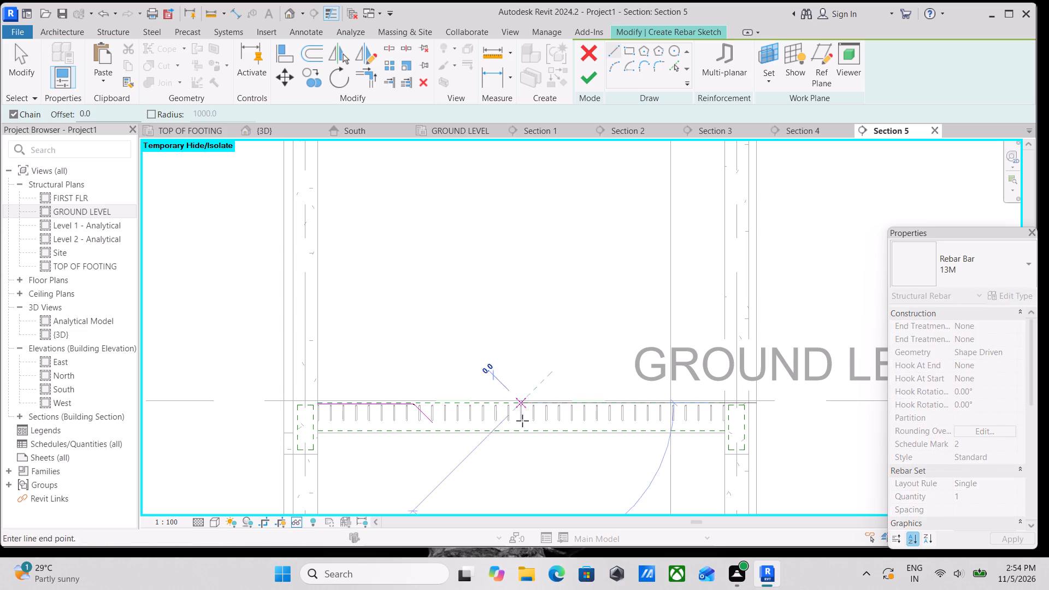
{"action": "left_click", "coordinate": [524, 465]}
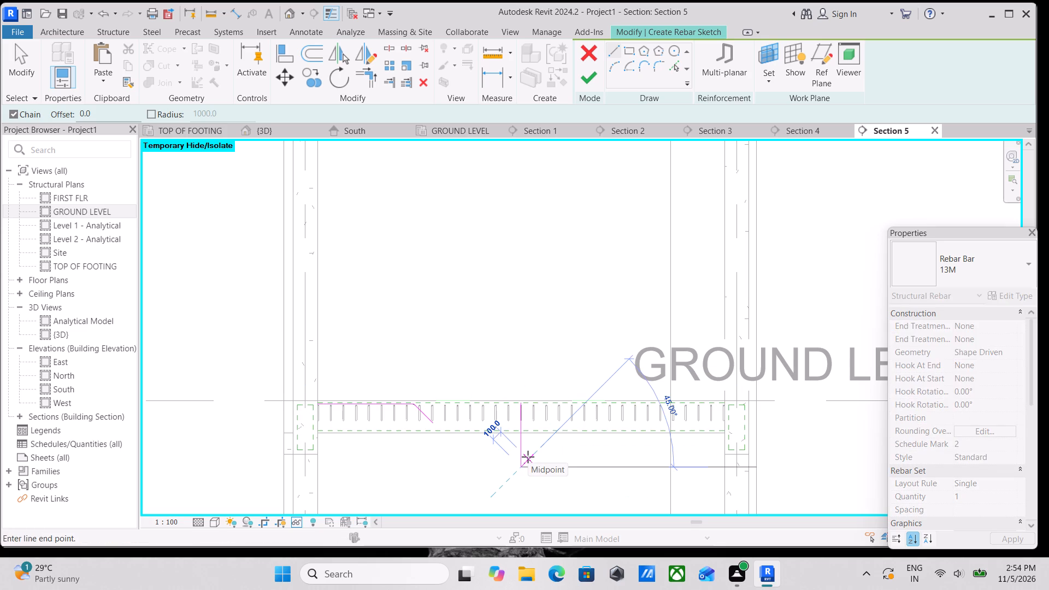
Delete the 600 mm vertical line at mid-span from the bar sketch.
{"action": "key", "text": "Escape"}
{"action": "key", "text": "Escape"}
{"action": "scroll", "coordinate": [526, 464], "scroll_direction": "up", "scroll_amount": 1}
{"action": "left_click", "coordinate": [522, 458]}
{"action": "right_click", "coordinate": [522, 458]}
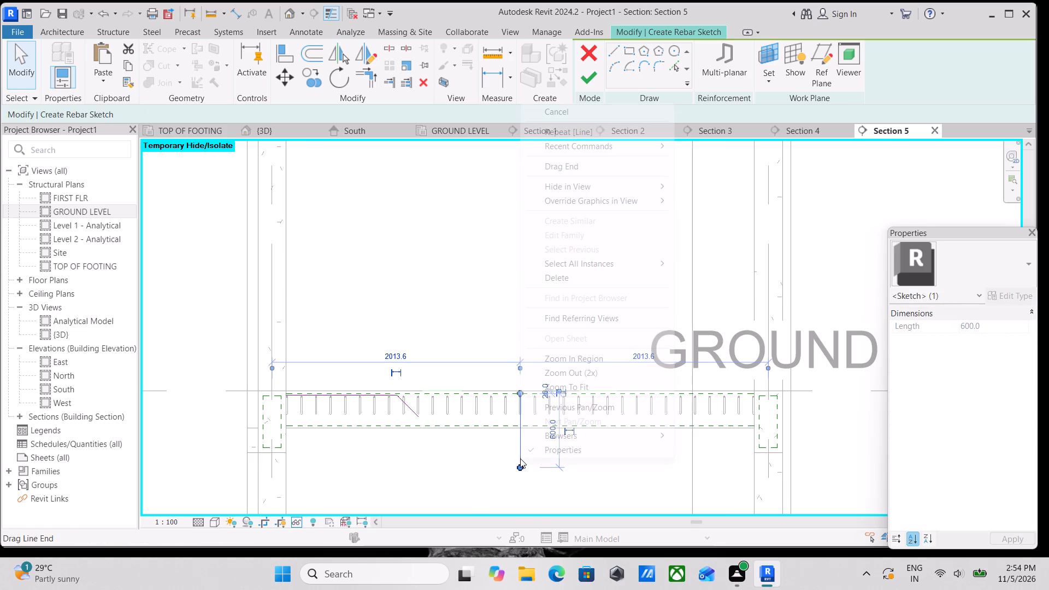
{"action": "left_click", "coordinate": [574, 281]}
Mirror a copy of the 900 mm top segment and the sloped segment about a vertical axis through the slab's midpoint.
{"action": "scroll", "coordinate": [321, 397], "scroll_direction": "up", "scroll_amount": 3}
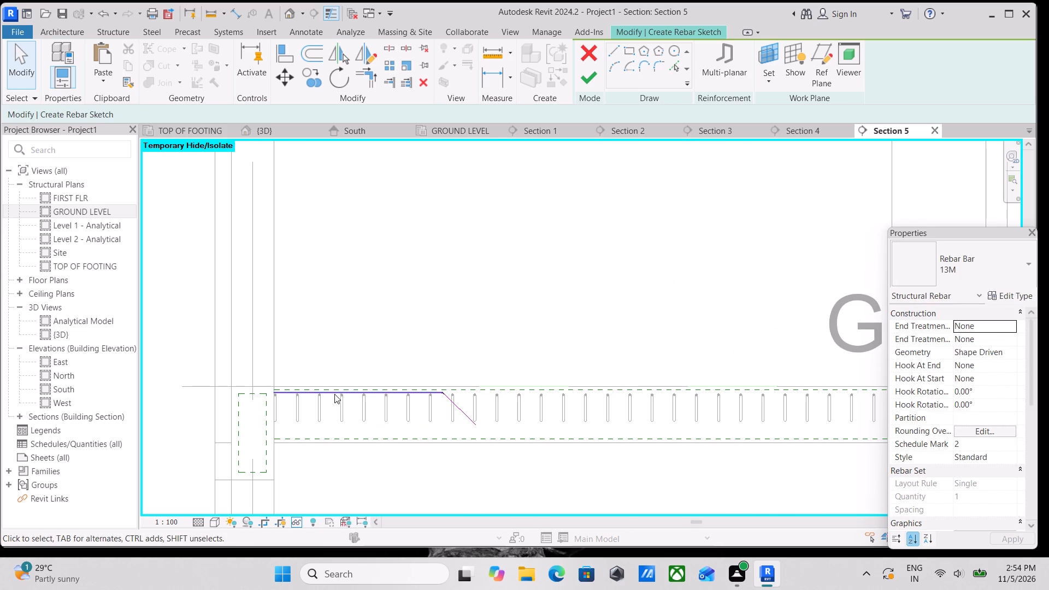
{"action": "left_click", "coordinate": [337, 394]}
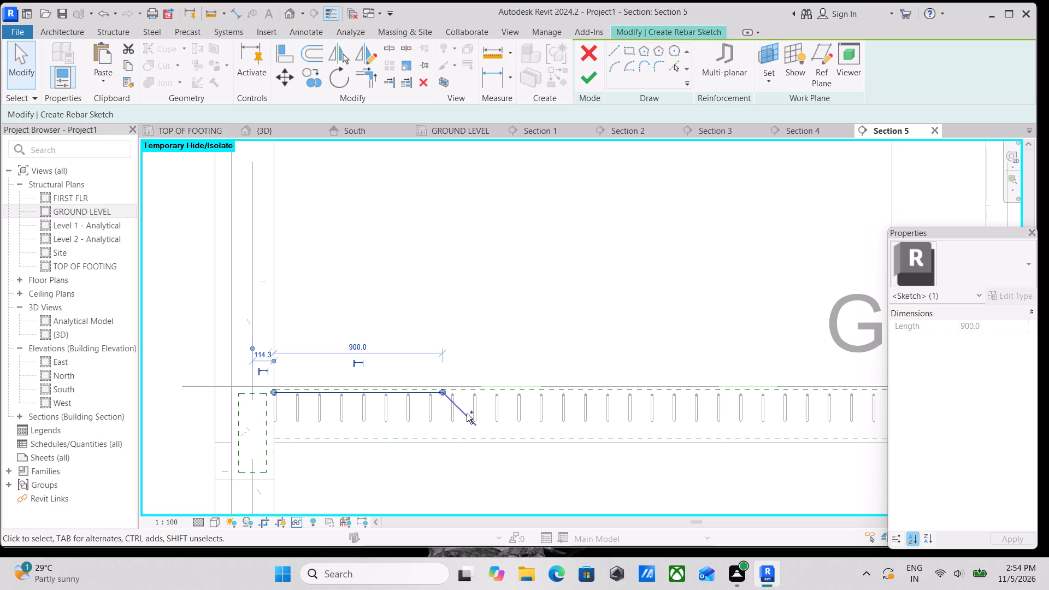
{"action": "left_click", "coordinate": [467, 414], "text": "ctrl"}
{"action": "middle_click_drag", "start_coordinate": [511, 414], "coordinate": [464, 420]}
{"action": "type", "text": "DM"}
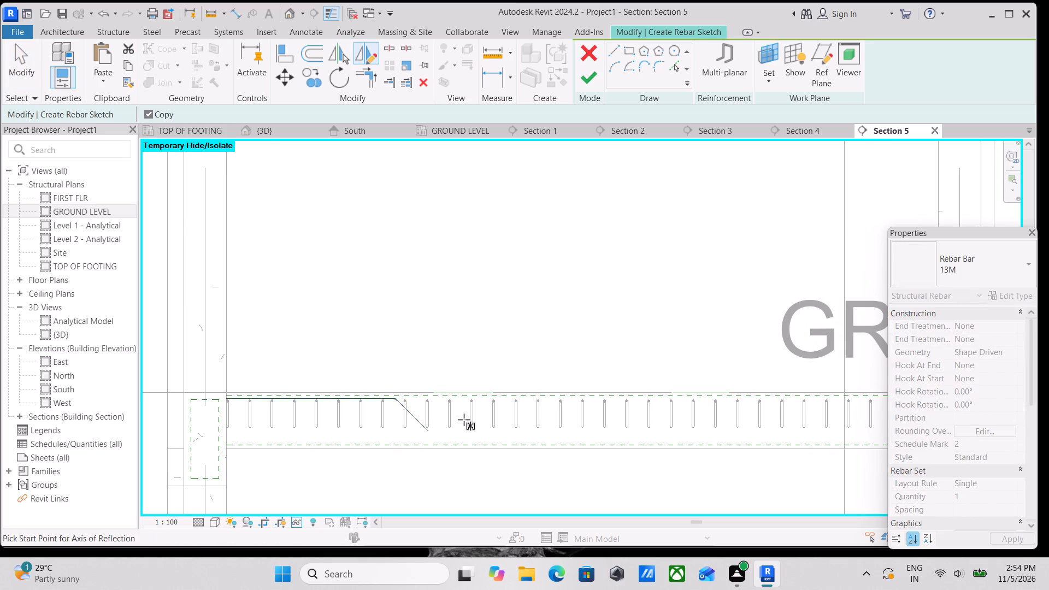
{"action": "scroll", "coordinate": [577, 391], "scroll_direction": "down", "scroll_amount": 3}
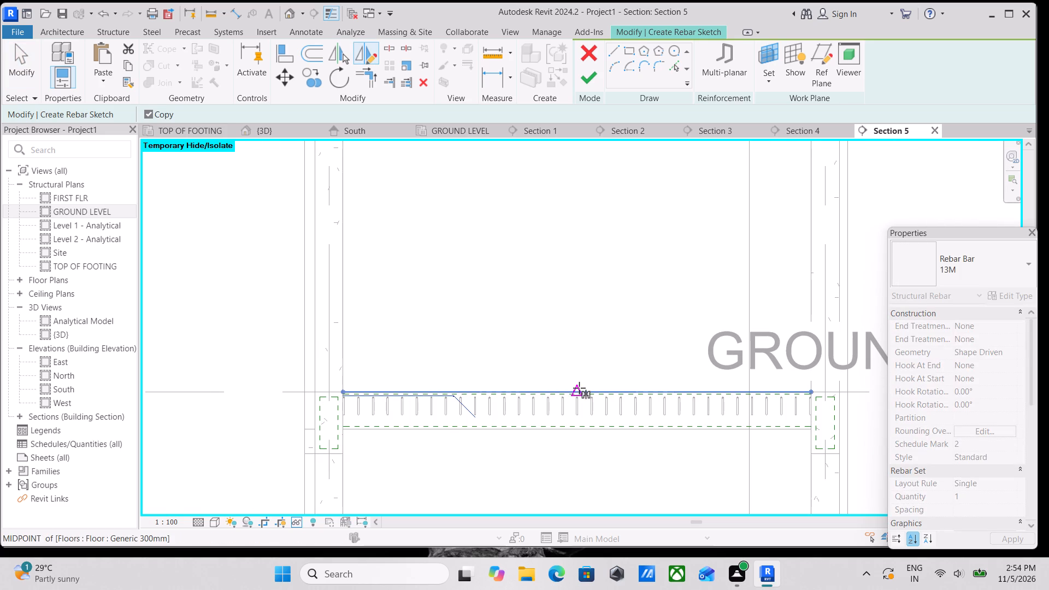
{"action": "left_click", "coordinate": [580, 388]}
{"action": "left_click", "coordinate": [575, 451]}
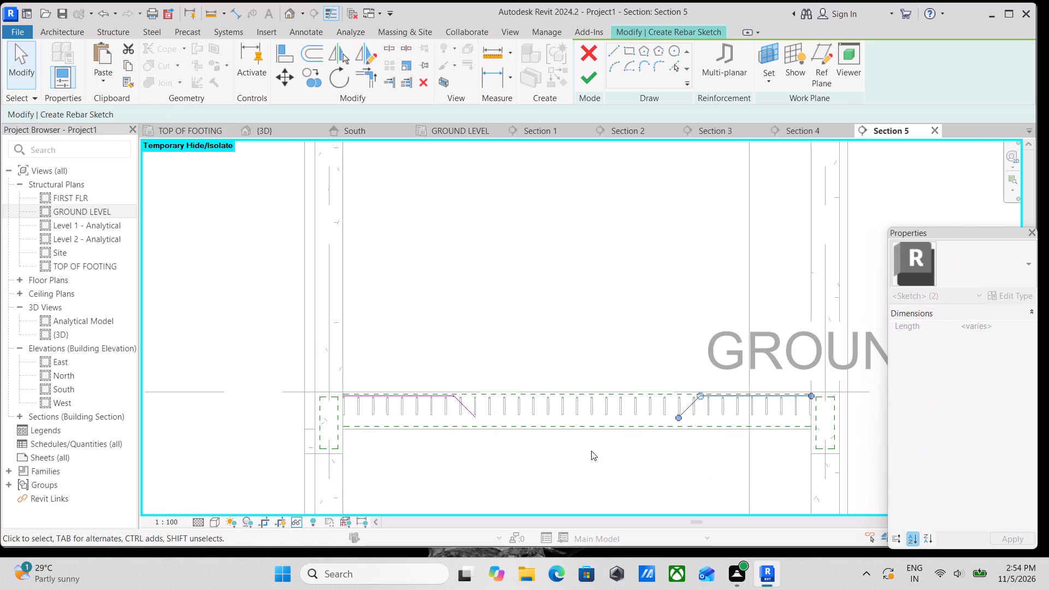
{"action": "key", "text": "Escape"}
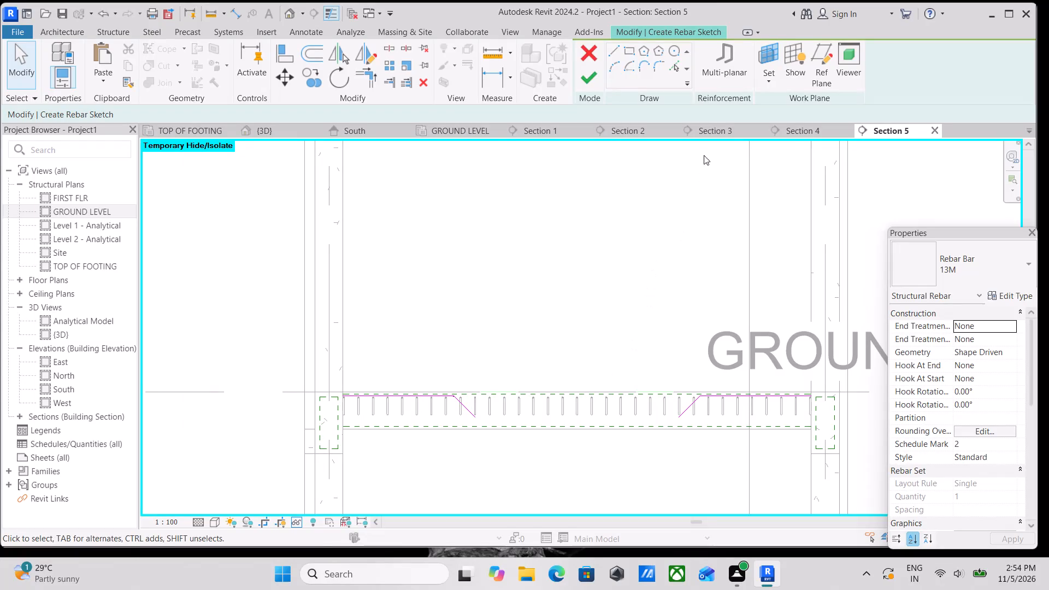
Join the lower ends of the two sloped segments with a horizontal bottom segment about 1650 mm long.
{"action": "left_click", "coordinate": [615, 46]}
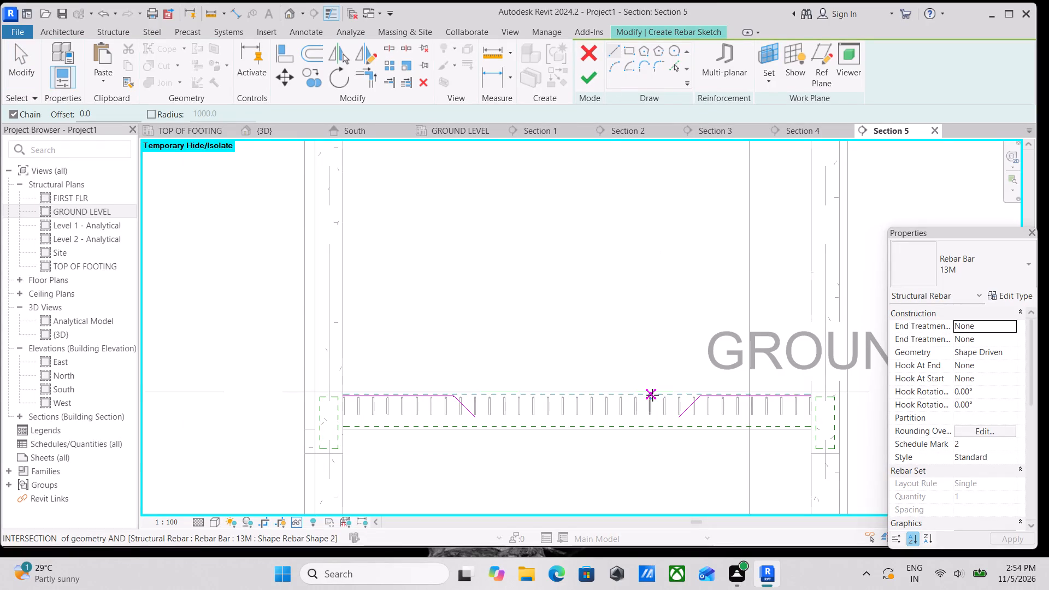
{"action": "scroll", "coordinate": [663, 420], "scroll_direction": "up", "scroll_amount": 3}
{"action": "left_click", "coordinate": [689, 416]}
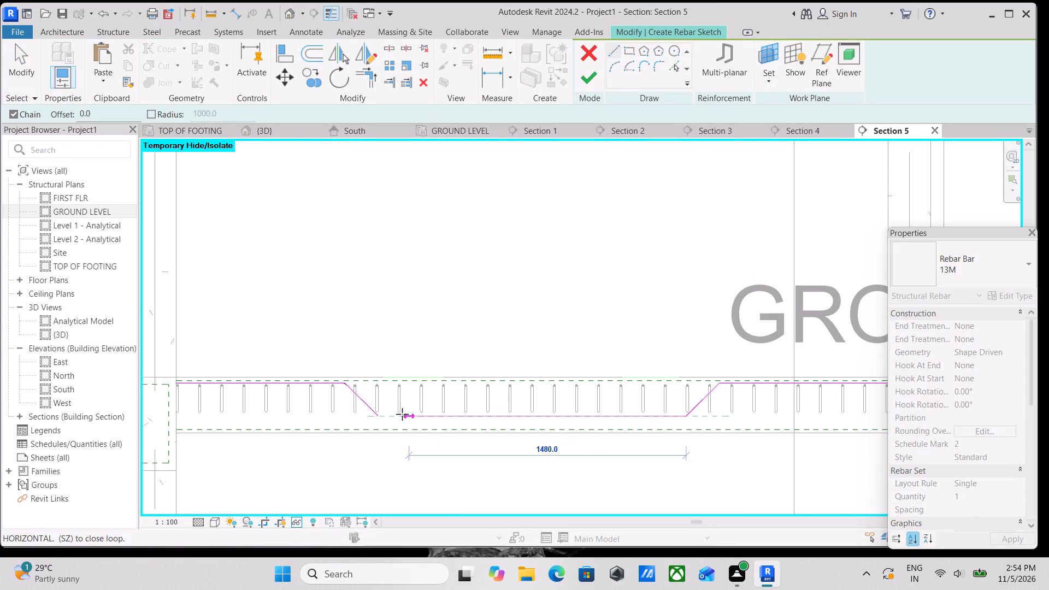
{"action": "left_click", "coordinate": [384, 417]}
{"action": "key", "text": "Escape"}
{"action": "scroll", "coordinate": [414, 393], "scroll_direction": "down", "scroll_amount": 2}
{"action": "key", "text": "Escape"}
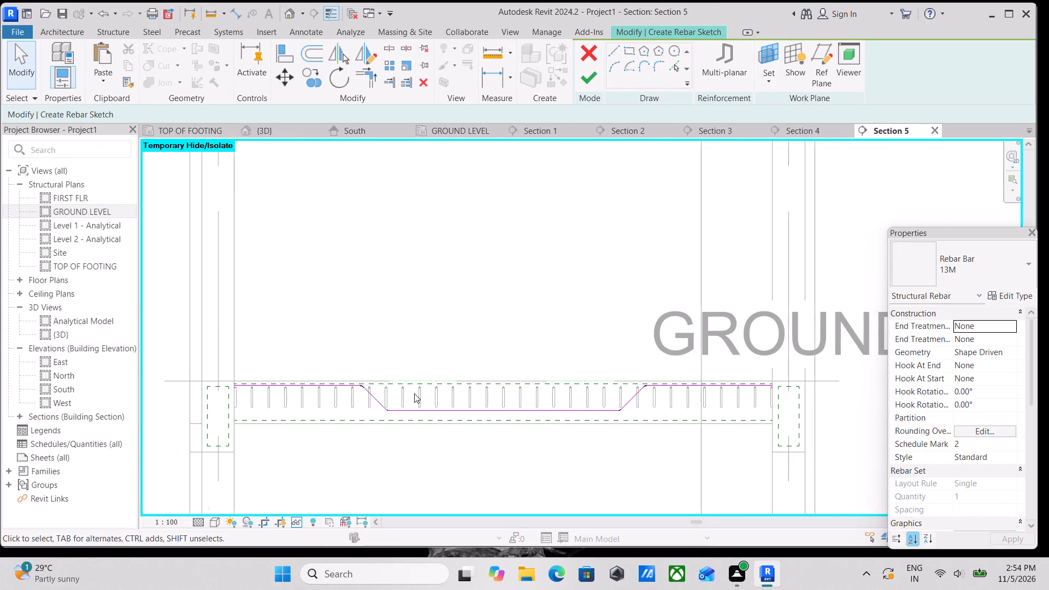
{"action": "scroll", "coordinate": [414, 277], "scroll_direction": "down", "scroll_amount": 1}
{"action": "middle_click_drag", "start_coordinate": [414, 277], "coordinate": [414, 313]}
{"action": "key", "text": "Escape"}
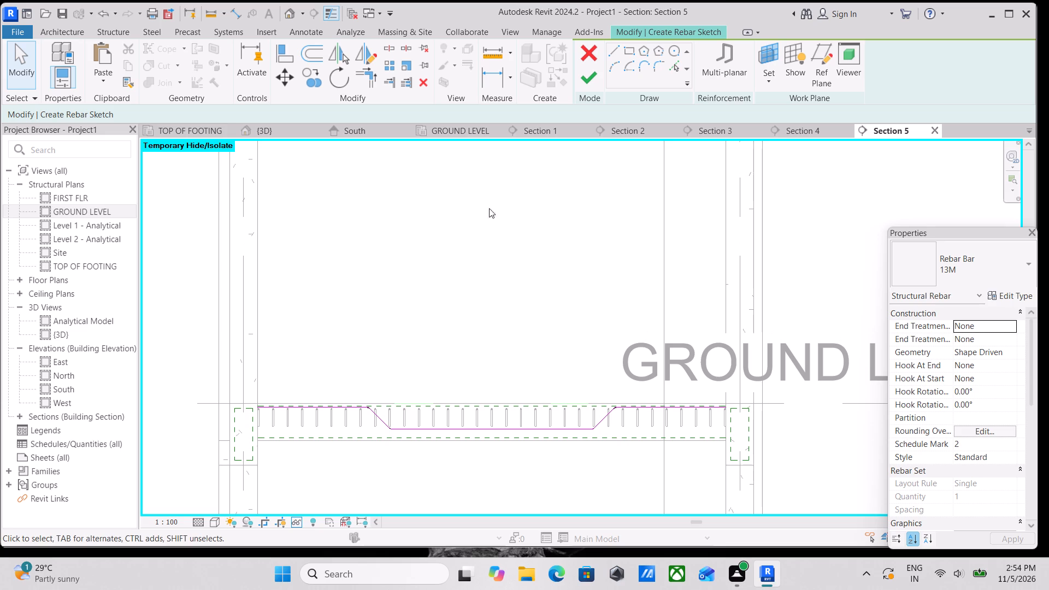
Finish the bent bar's sketch and end rebar placement.
{"action": "left_click", "coordinate": [597, 79]}
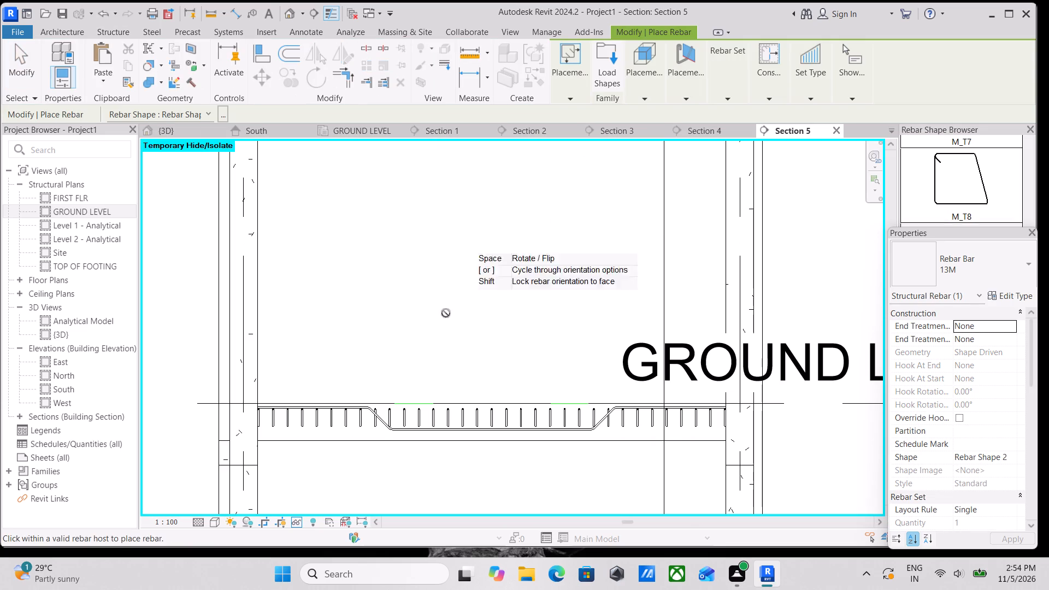
{"action": "key", "text": "Escape"}
{"action": "key", "text": "Escape"}
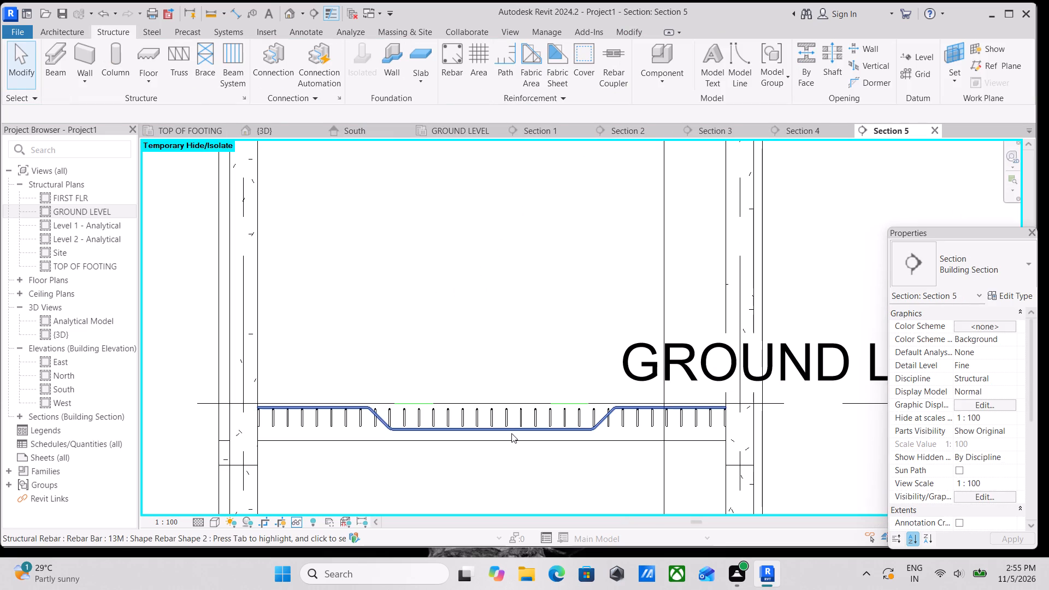
Set the new bent bar to show unobscured in the {3D} view through its view visibility states.
{"action": "left_click", "coordinate": [510, 433]}
{"action": "scroll", "coordinate": [980, 334], "scroll_direction": "down", "scroll_amount": 4}
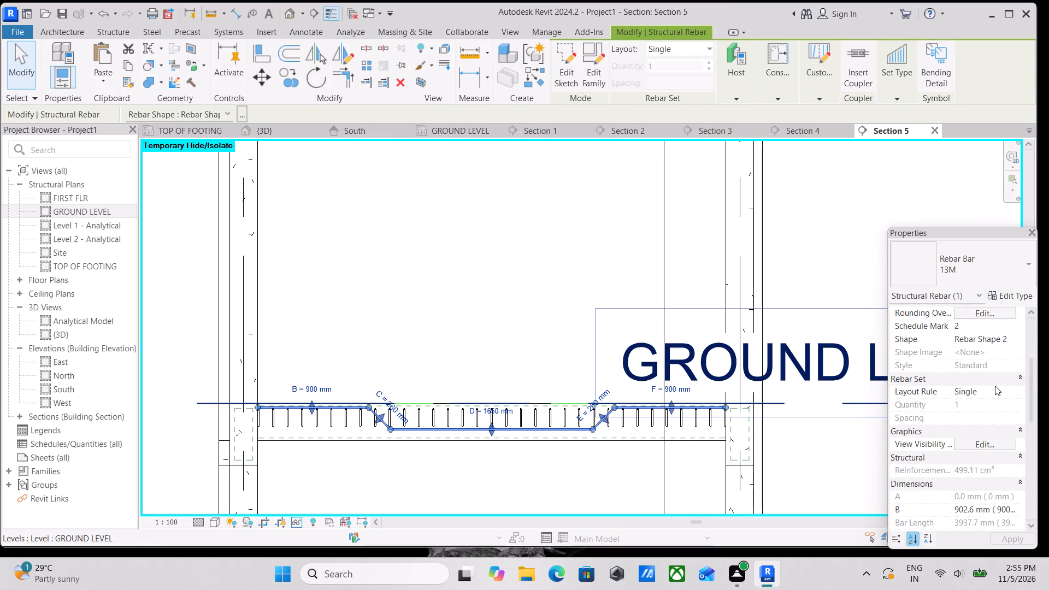
{"action": "scroll", "coordinate": [999, 379], "scroll_direction": "up", "scroll_amount": 2}
{"action": "scroll", "coordinate": [999, 379], "scroll_direction": "down", "scroll_amount": 3}
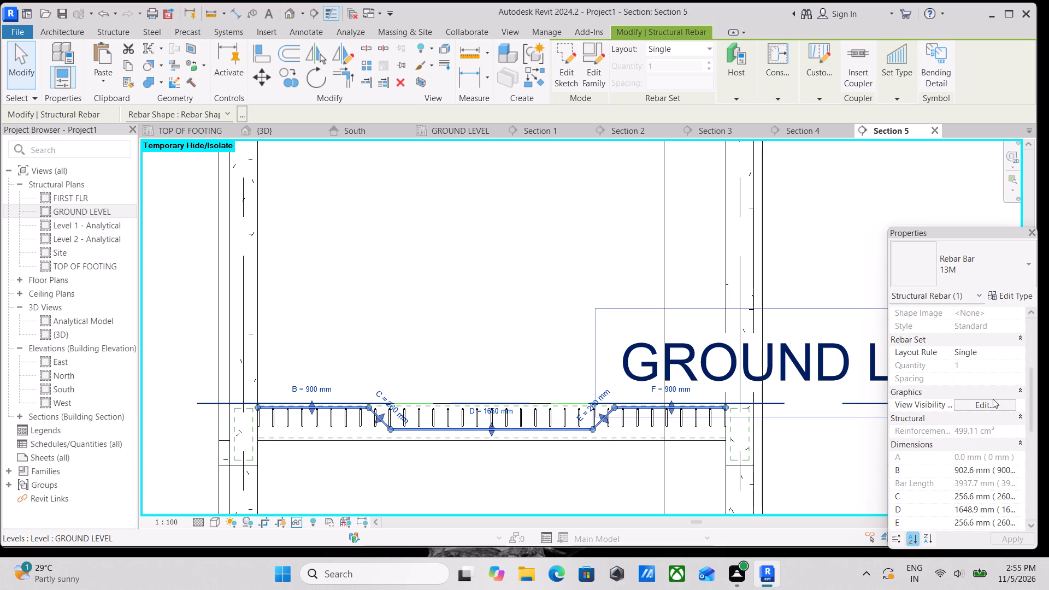
{"action": "left_click", "coordinate": [991, 402]}
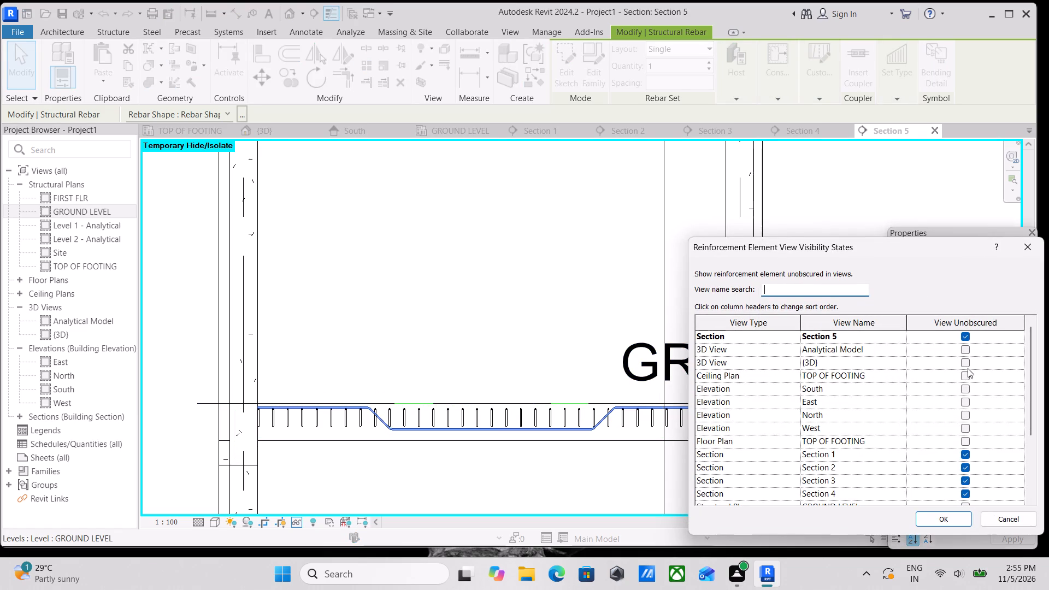
{"action": "left_click", "coordinate": [965, 362]}
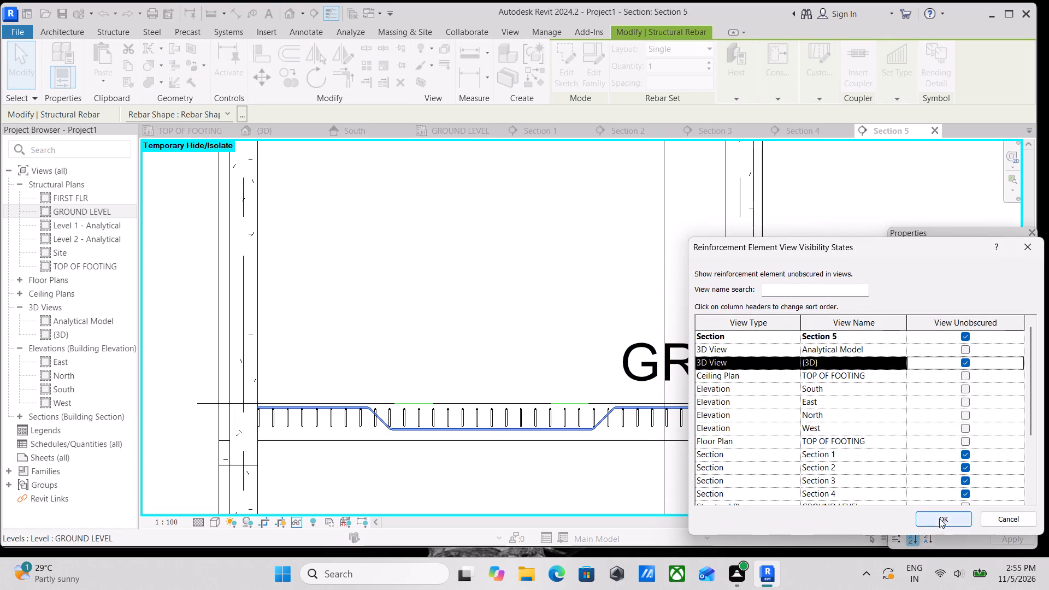
{"action": "left_click", "coordinate": [939, 518]}
Set the bent bar's layout to Maximum Spacing with a spacing of 120 mm.
{"action": "scroll", "coordinate": [518, 446], "scroll_direction": "up", "scroll_amount": 4}
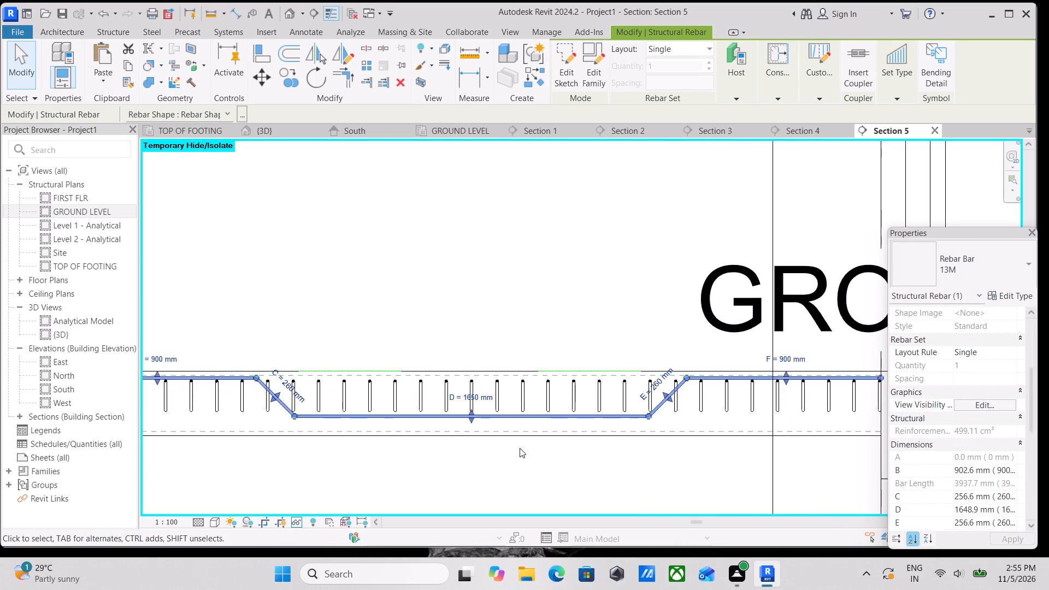
{"action": "scroll", "coordinate": [520, 448], "scroll_direction": "up", "scroll_amount": 1}
{"action": "key", "text": "Escape"}
{"action": "left_click", "coordinate": [527, 408]}
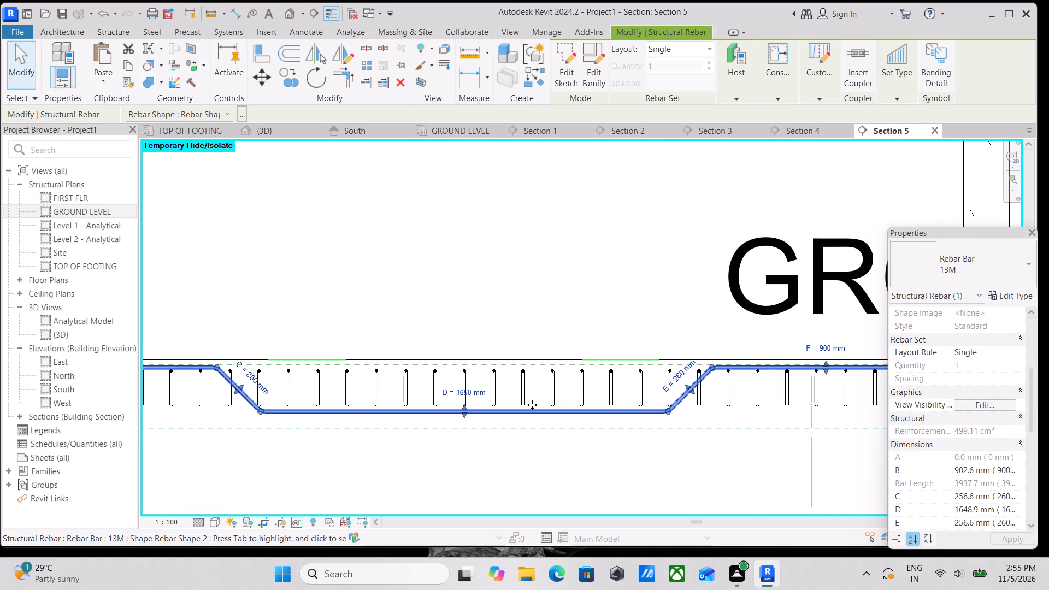
{"action": "left_click", "coordinate": [687, 46]}
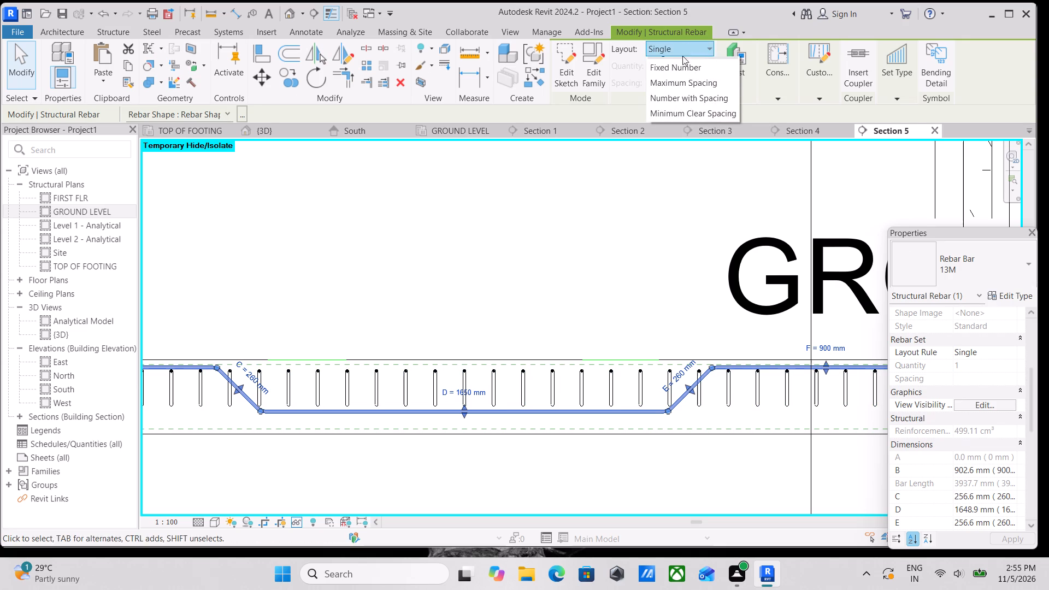
{"action": "left_click", "coordinate": [670, 98]}
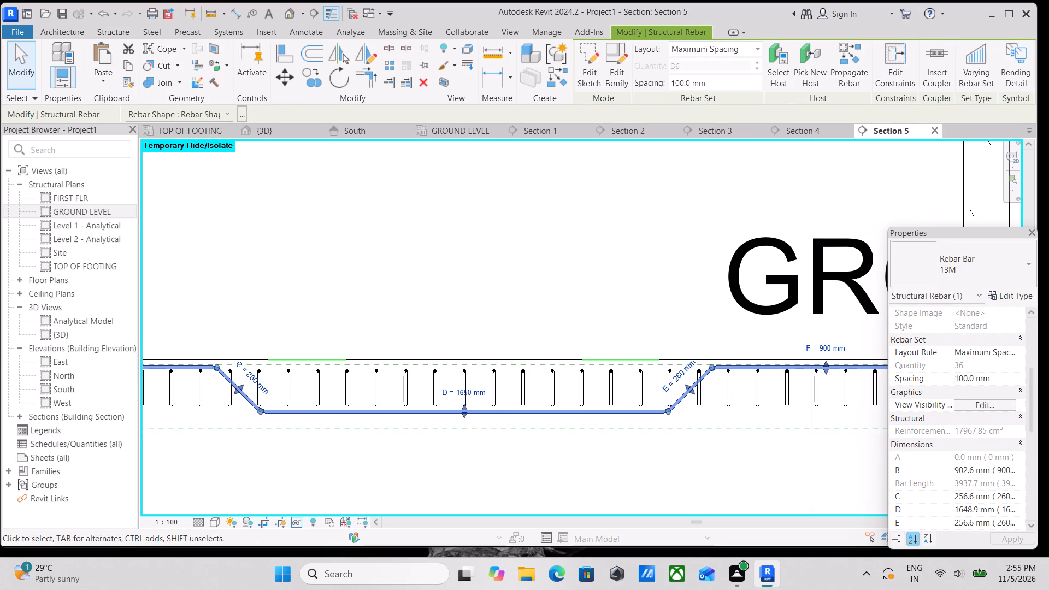
{"action": "left_click_drag", "start_coordinate": [716, 81], "coordinate": [646, 89]}
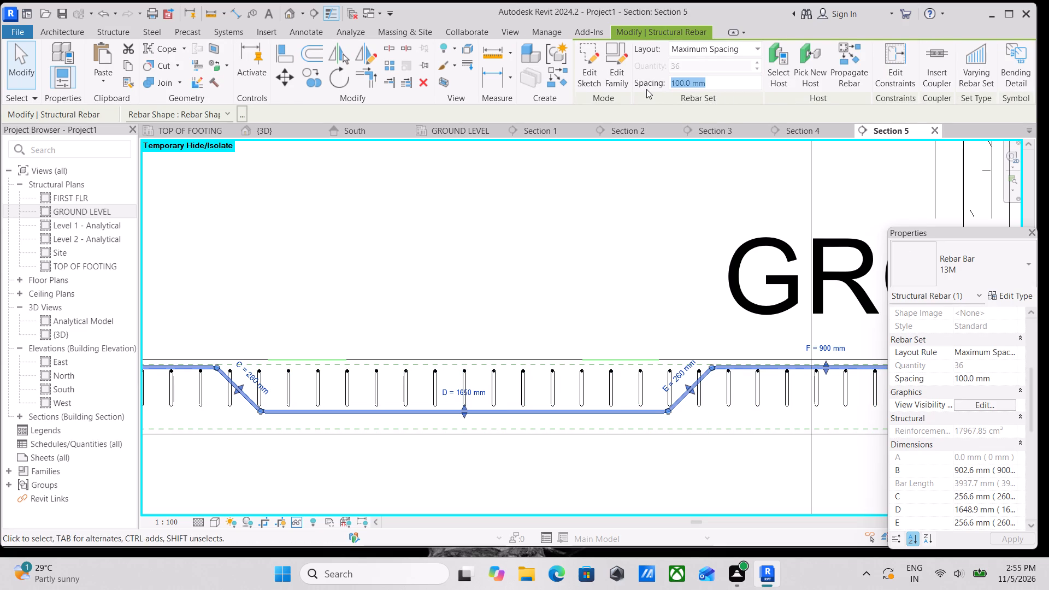
{"action": "type", "text": "120MM"}
{"action": "key", "text": "Return"}
{"action": "key", "text": "Escape"}
{"action": "scroll", "coordinate": [656, 129], "scroll_direction": "down", "scroll_amount": 2}
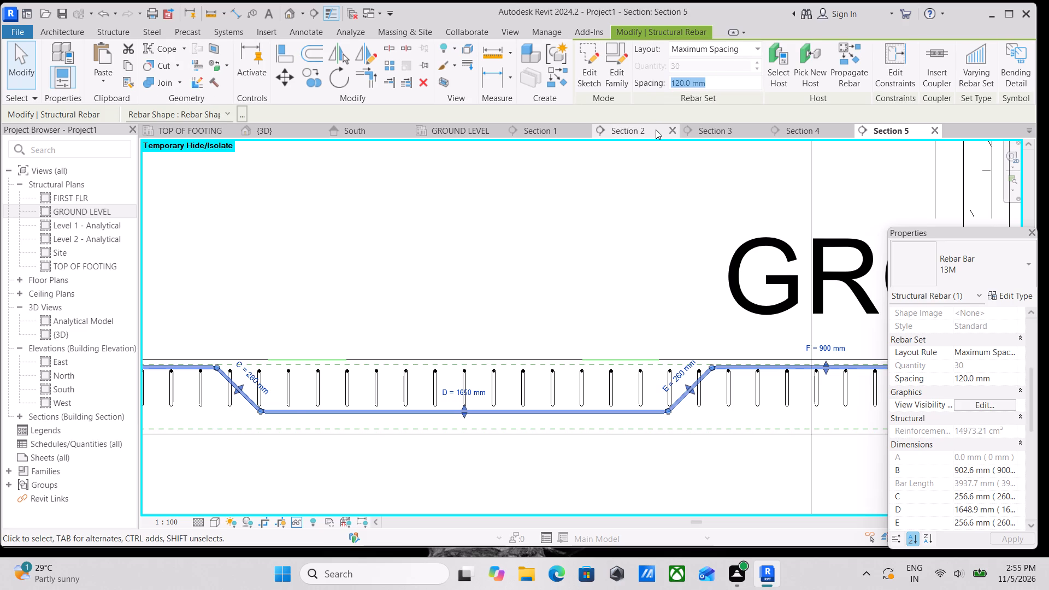
{"action": "key", "text": "Escape"}
Open the {3D} view to check the crosswise bent bars in the GROUND LEVEL slab.
{"action": "scroll", "coordinate": [564, 272], "scroll_direction": "down", "scroll_amount": 2}
{"action": "middle_click_drag", "start_coordinate": [515, 298], "coordinate": [571, 278]}
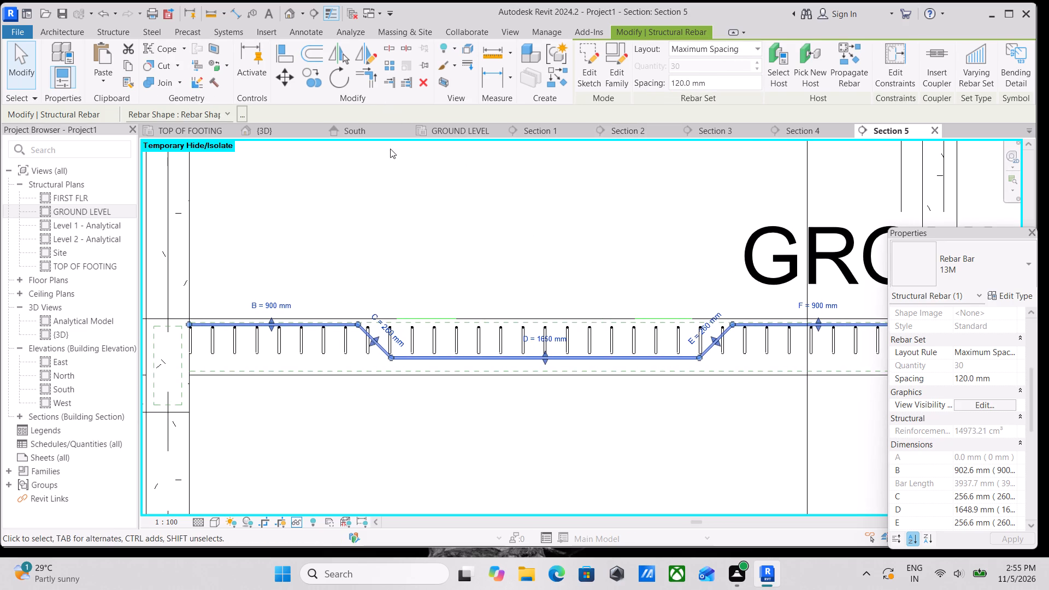
{"action": "scroll", "coordinate": [547, 192], "scroll_direction": "down", "scroll_amount": 2}
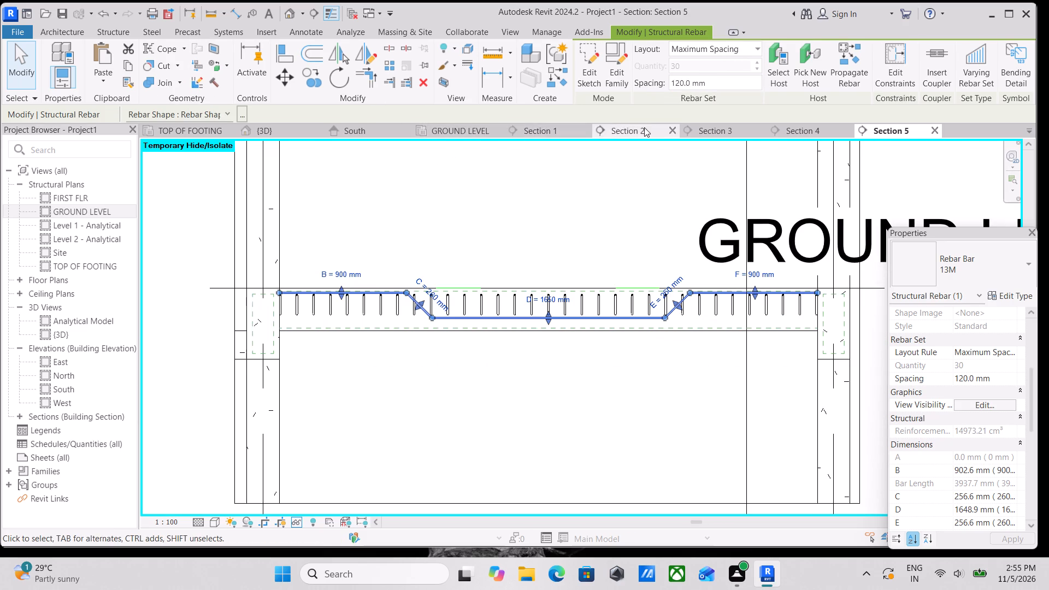
{"action": "left_click", "coordinate": [277, 131]}
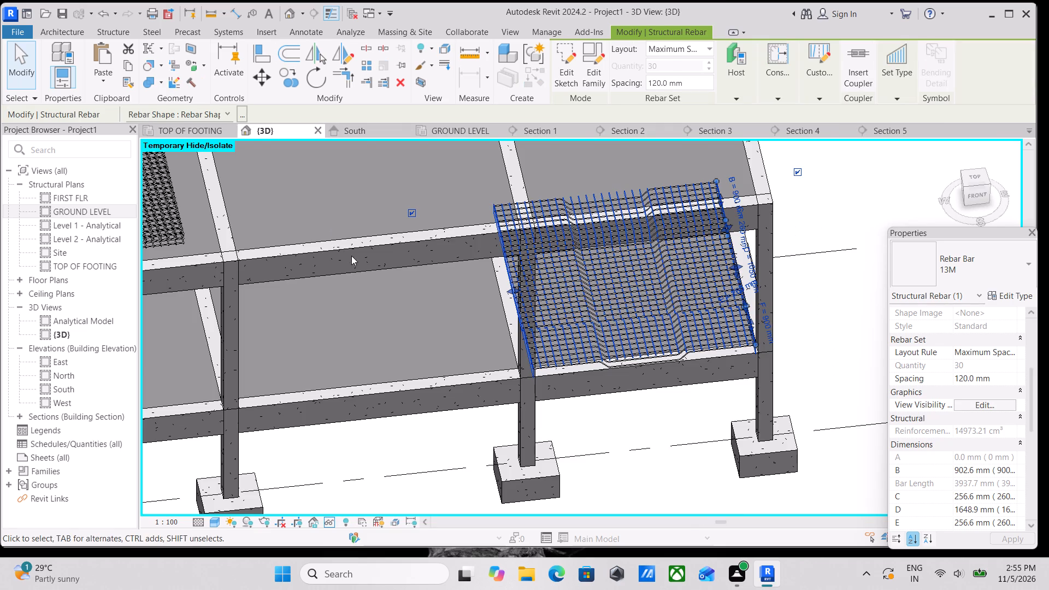
Review the view visibility states of both bent bar sets in Section 5.
{"action": "key", "text": "Escape"}
{"action": "scroll", "coordinate": [688, 278], "scroll_direction": "up", "scroll_amount": 2}
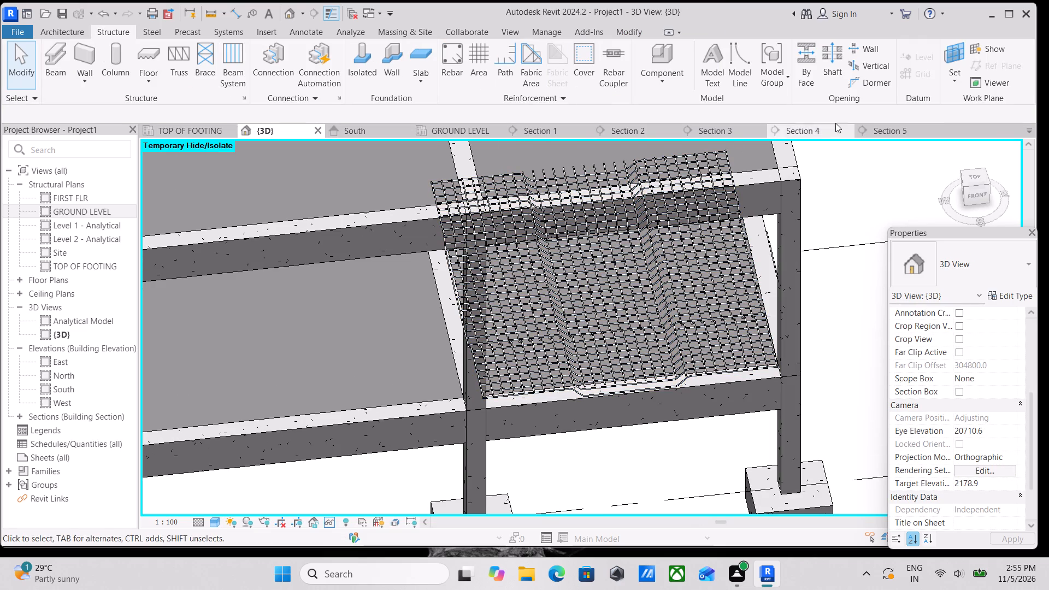
{"action": "left_click", "coordinate": [878, 125]}
{"action": "scroll", "coordinate": [539, 314], "scroll_direction": "up", "scroll_amount": 3}
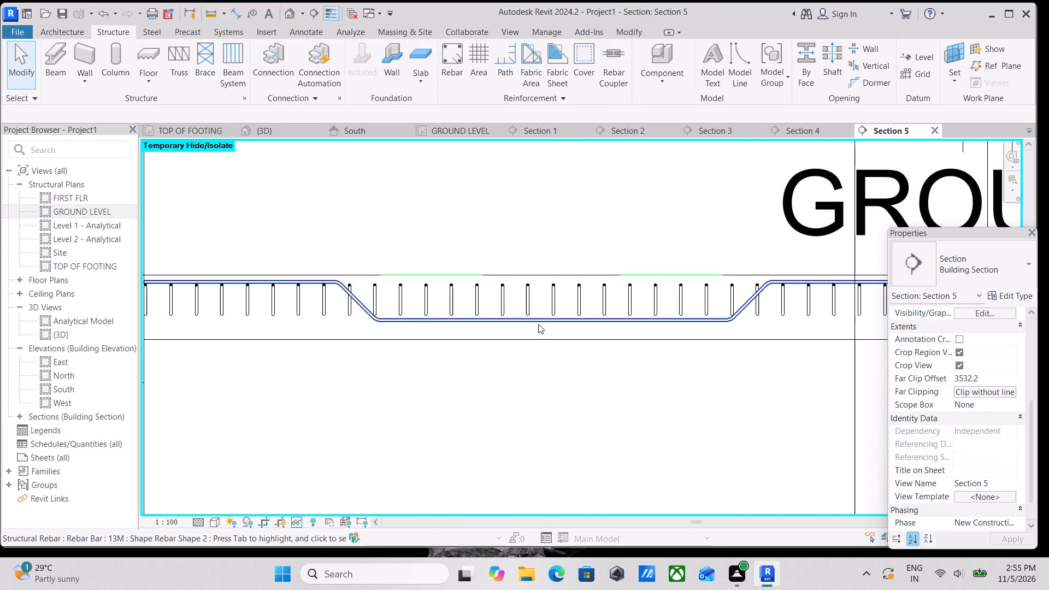
{"action": "left_click", "coordinate": [538, 324]}
{"action": "scroll", "coordinate": [989, 432], "scroll_direction": "down", "scroll_amount": 1}
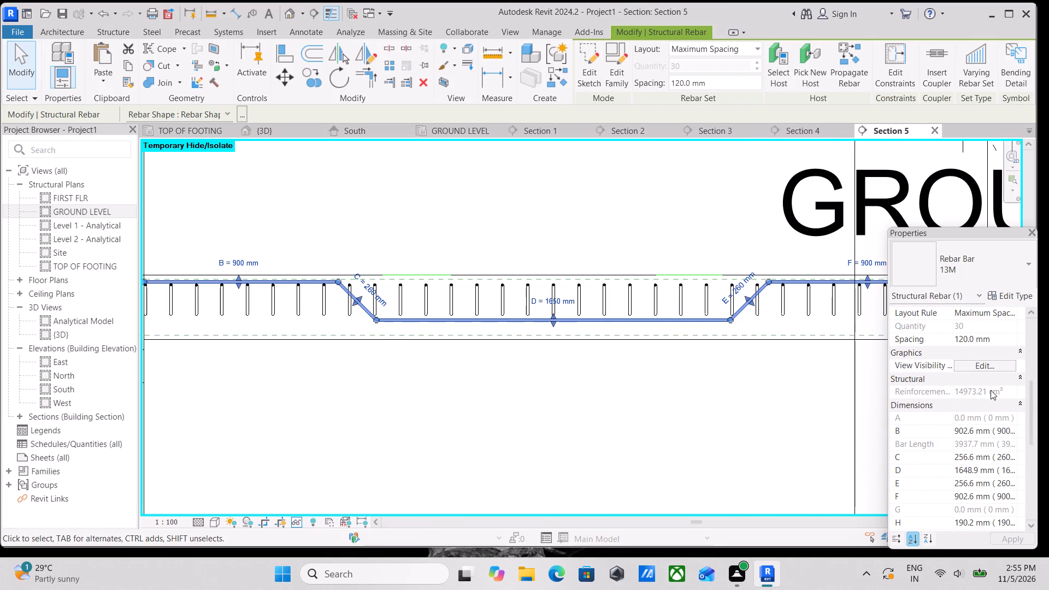
{"action": "scroll", "coordinate": [991, 386], "scroll_direction": "up", "scroll_amount": 1}
{"action": "left_click", "coordinate": [986, 394]}
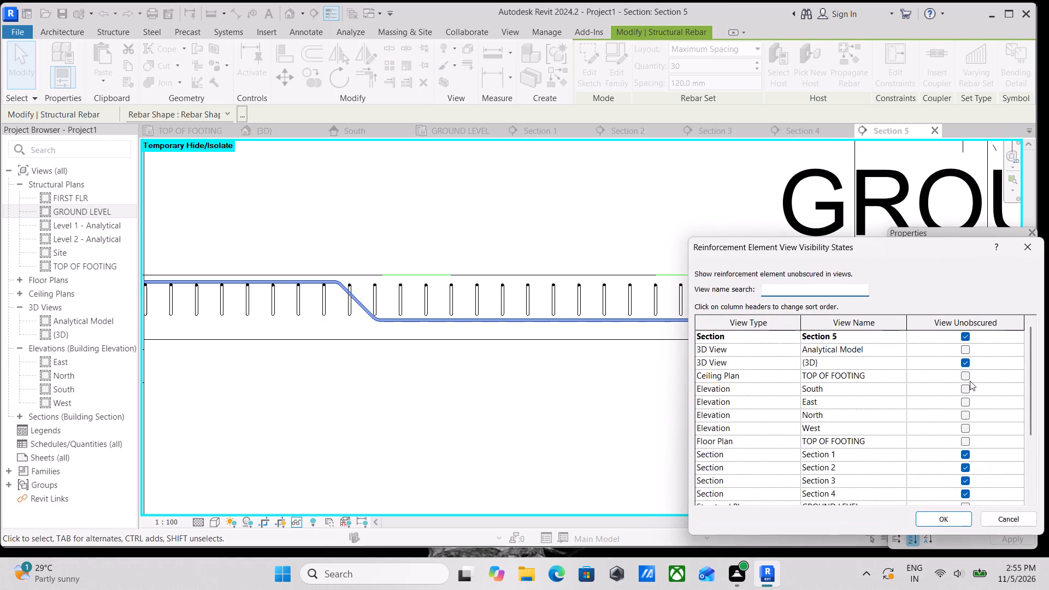
{"action": "left_click", "coordinate": [925, 516]}
{"action": "key", "text": "Escape"}
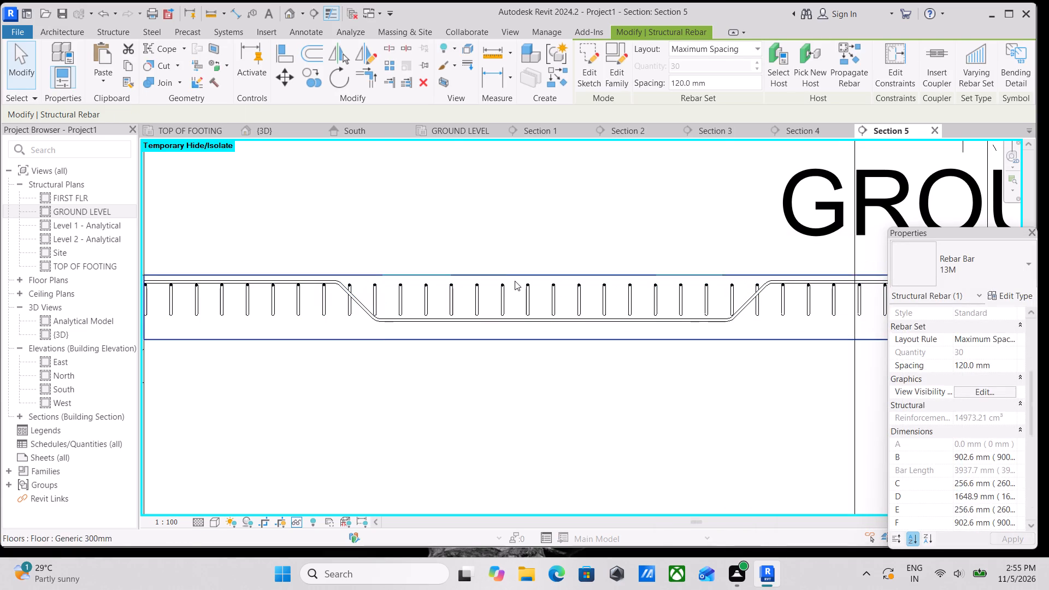
{"action": "left_click", "coordinate": [496, 290]}
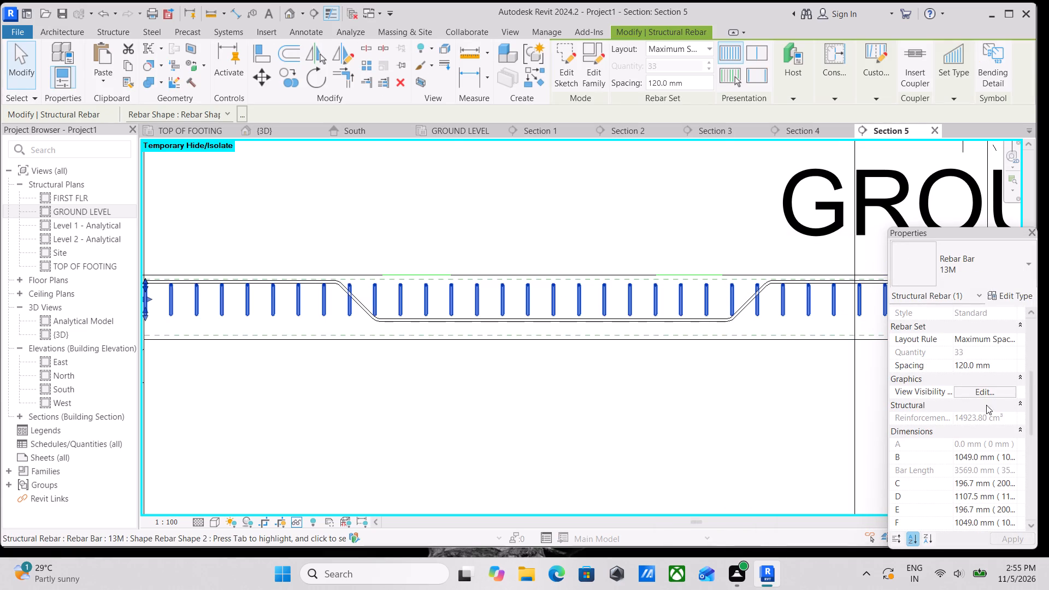
{"action": "left_click", "coordinate": [982, 394]}
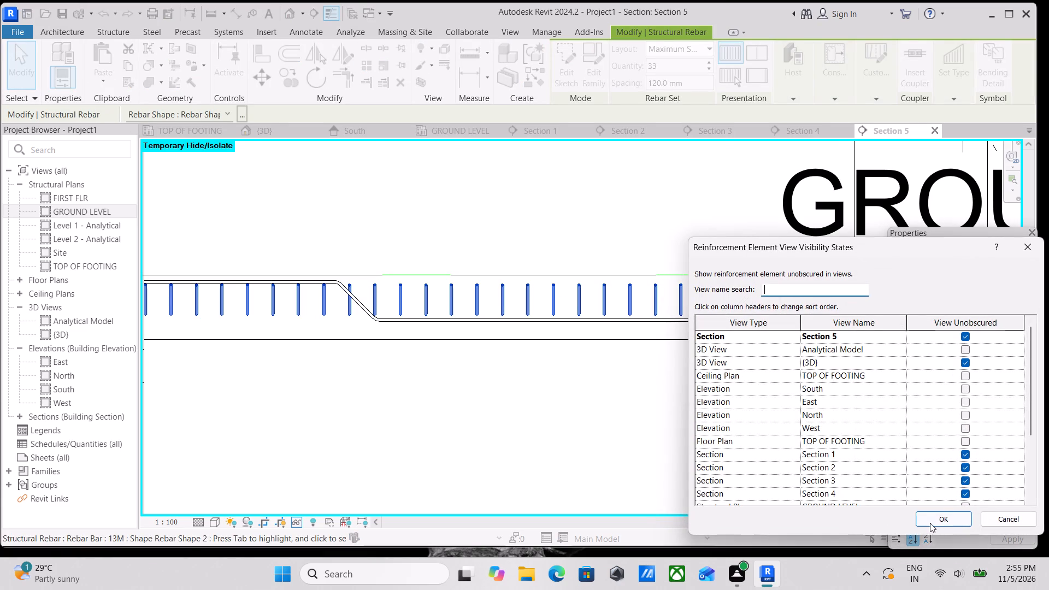
{"action": "left_click", "coordinate": [930, 523]}
{"action": "key", "text": "Escape"}
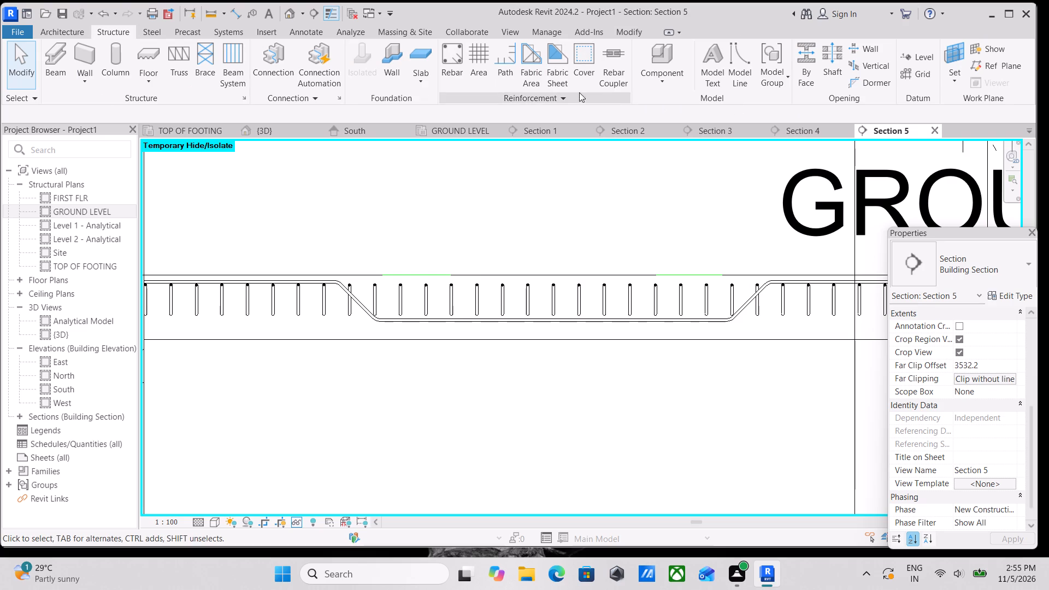
Examine the crossing bent bars of the GROUND LEVEL east bay slab in the {3D} view from several angles and from the side.
{"action": "scroll", "coordinate": [658, 317], "scroll_direction": "down", "scroll_amount": 2}
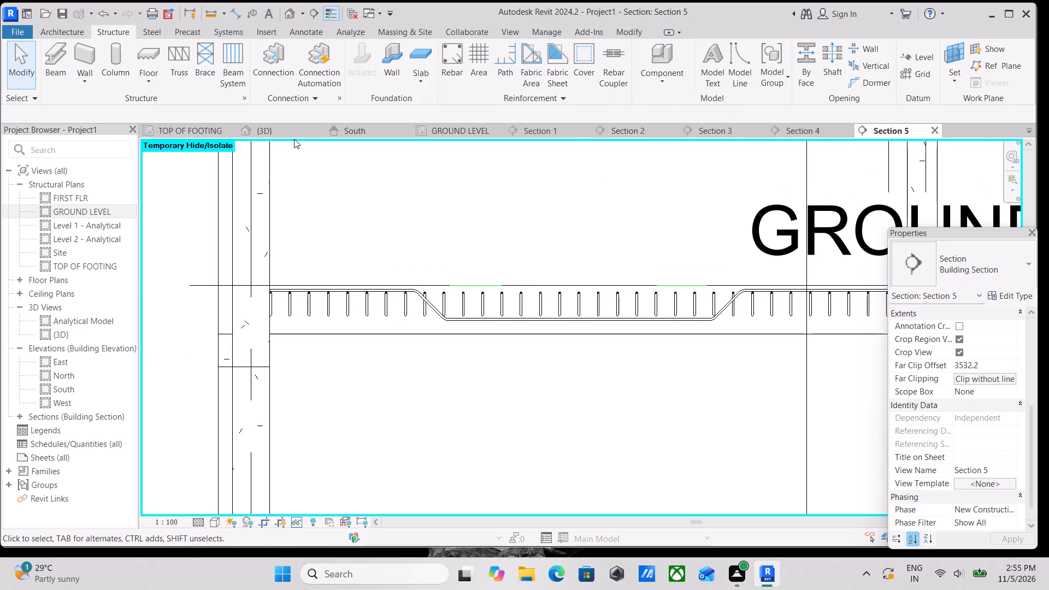
{"action": "left_click", "coordinate": [271, 130]}
{"action": "scroll", "coordinate": [565, 405], "scroll_direction": "down", "scroll_amount": 3}
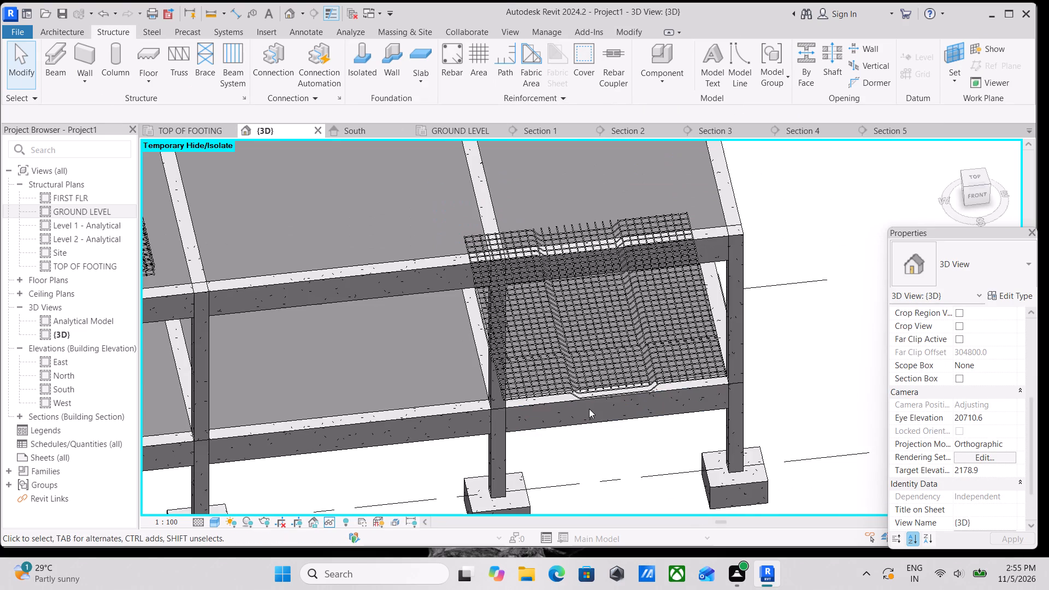
{"action": "middle_click_drag", "start_coordinate": [652, 447], "coordinate": [462, 291], "text": "shift"}
{"action": "middle_click_drag", "start_coordinate": [497, 338], "coordinate": [552, 397], "text": "shift"}
{"action": "scroll", "coordinate": [489, 308], "scroll_direction": "up", "scroll_amount": 2}
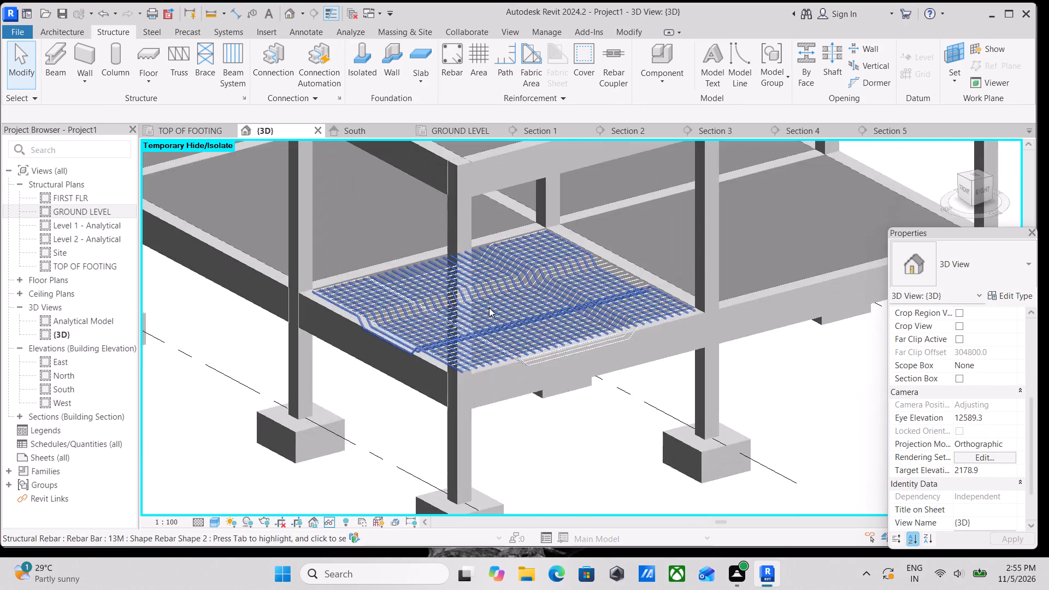
{"action": "middle_click_drag", "start_coordinate": [492, 311], "coordinate": [541, 400]}
{"action": "scroll", "coordinate": [540, 400], "scroll_direction": "up", "scroll_amount": 9, "text": "shift"}
{"action": "scroll", "coordinate": [620, 404], "scroll_direction": "up", "scroll_amount": 1}
{"action": "middle_click_drag", "start_coordinate": [618, 403], "coordinate": [537, 378]}
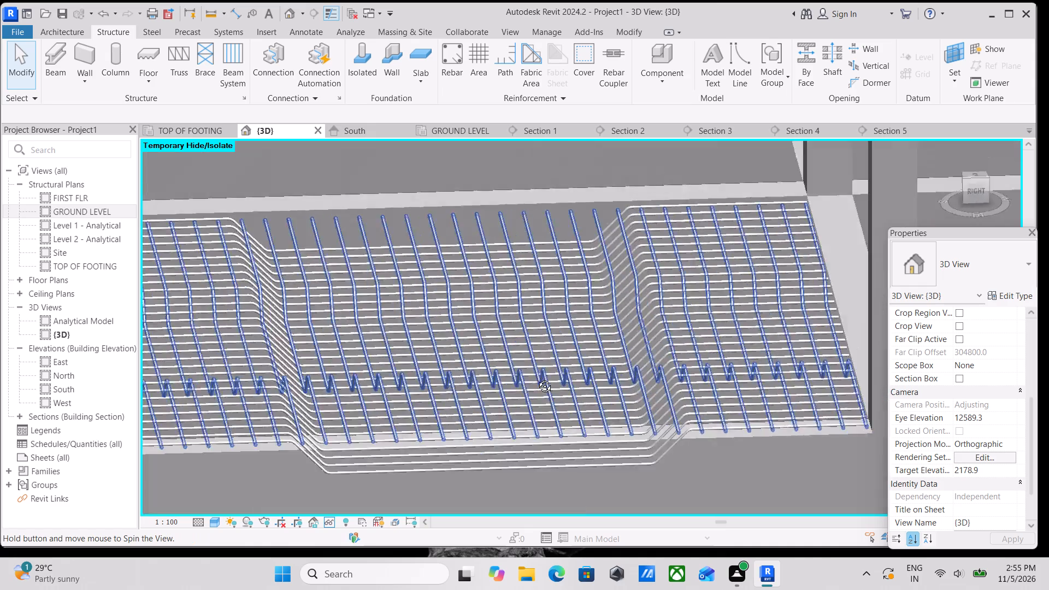
{"action": "middle_click_drag", "start_coordinate": [537, 378], "coordinate": [585, 344]}
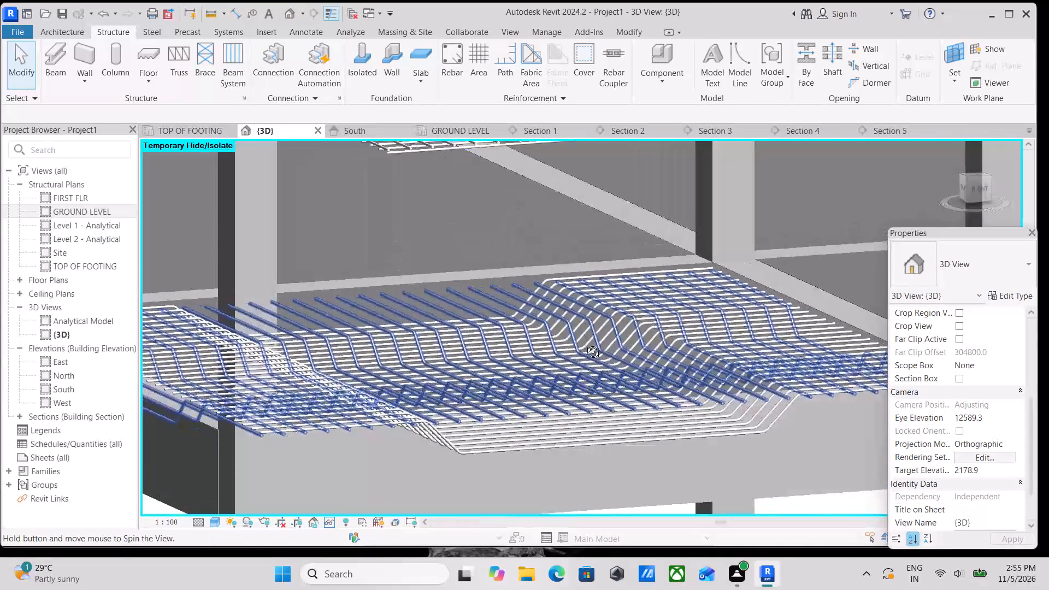
{"action": "middle_click_drag", "start_coordinate": [585, 344], "coordinate": [550, 334]}
{"action": "scroll", "coordinate": [582, 368], "scroll_direction": "up", "scroll_amount": 2}
{"action": "middle_click_drag", "start_coordinate": [582, 368], "coordinate": [574, 333], "text": "shift"}
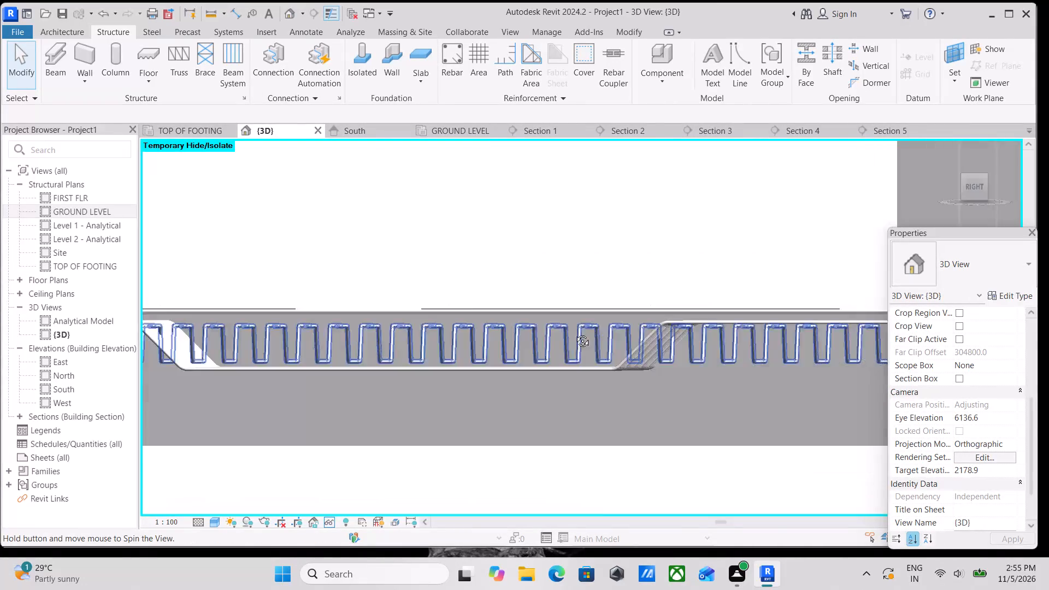
{"action": "middle_click_drag", "start_coordinate": [574, 333], "coordinate": [664, 410], "text": "shift"}
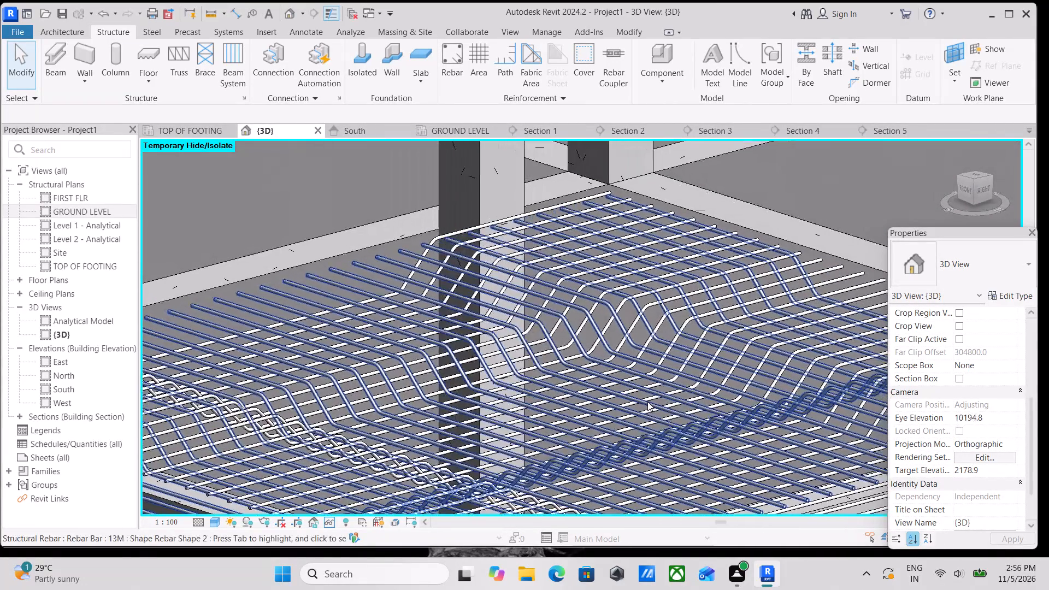
{"action": "scroll", "coordinate": [647, 402], "scroll_direction": "down", "scroll_amount": 3}
In Section 5, place a single straight 13M bar of shape M_00, parallel to the work plane, in the slab just below the bent bar.
{"action": "left_click", "coordinate": [900, 131]}
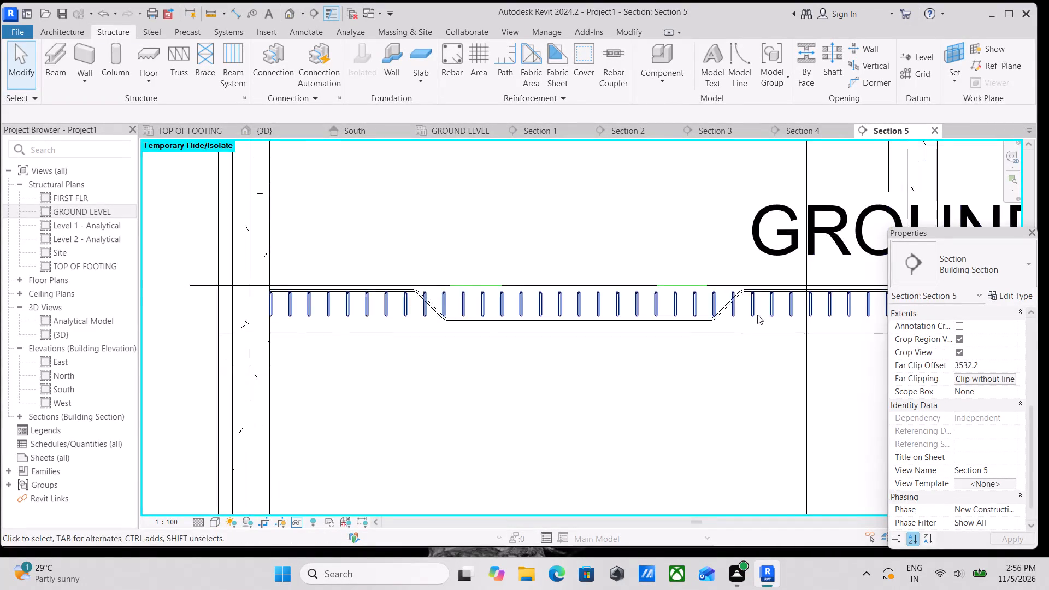
{"action": "scroll", "coordinate": [734, 317], "scroll_direction": "down", "scroll_amount": 1}
{"action": "middle_click_drag", "start_coordinate": [720, 318], "coordinate": [705, 326]}
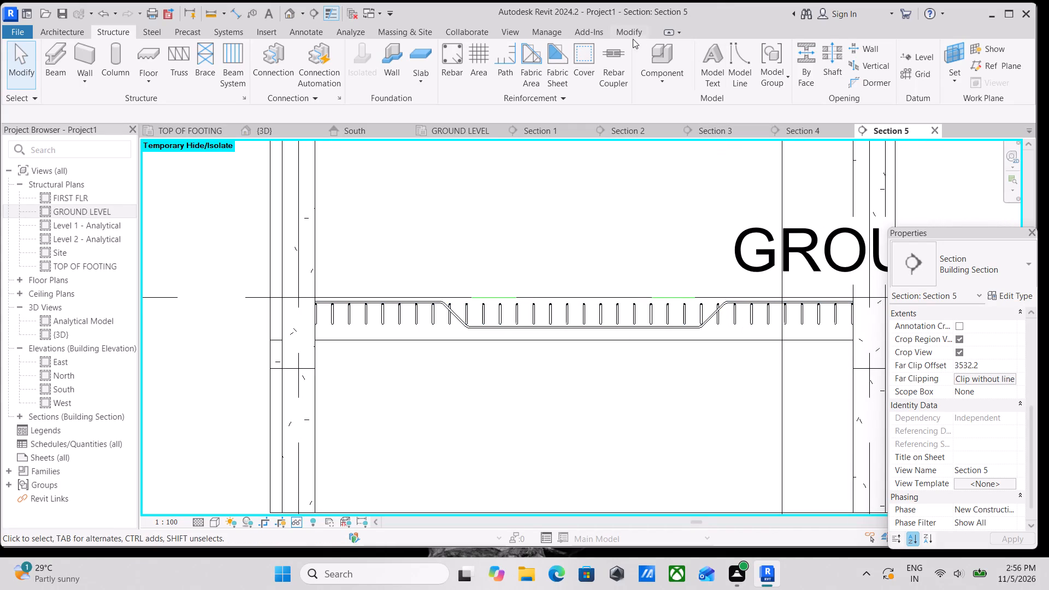
{"action": "left_click", "coordinate": [446, 68]}
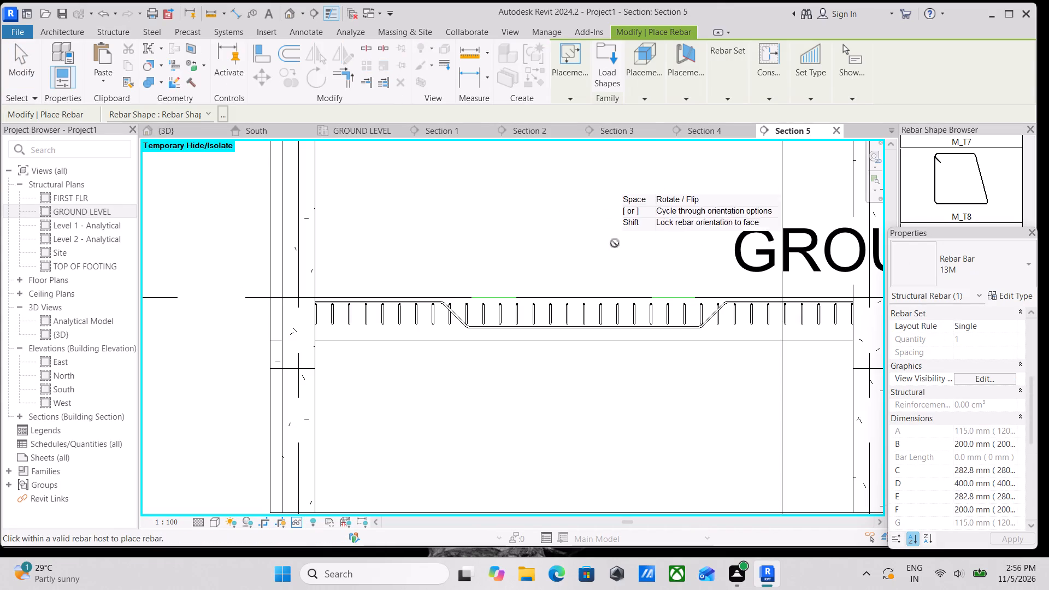
{"action": "scroll", "coordinate": [974, 186], "scroll_direction": "up", "scroll_amount": 3}
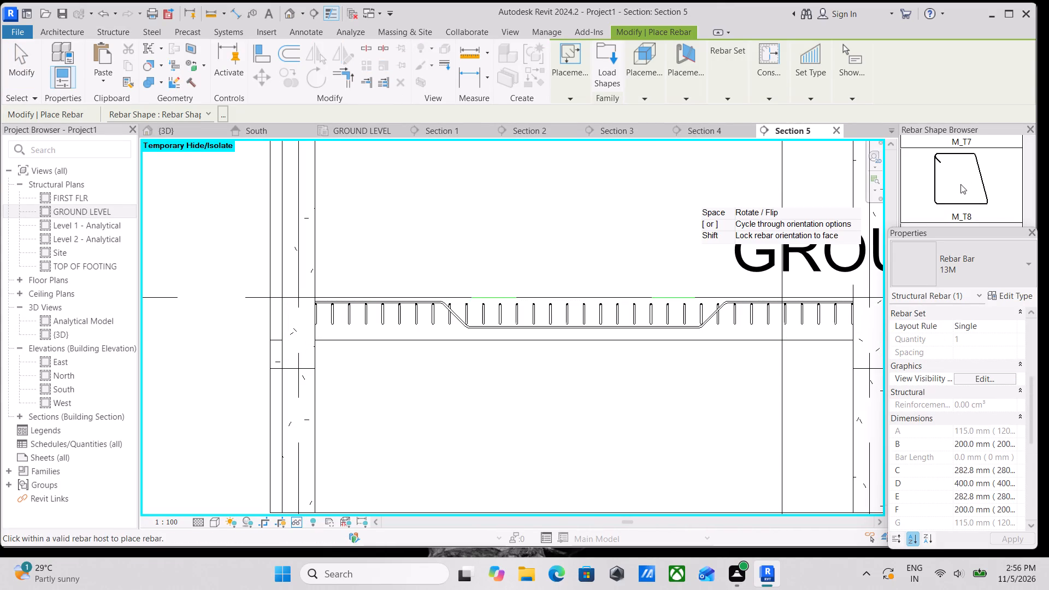
{"action": "scroll", "coordinate": [960, 184], "scroll_direction": "up", "scroll_amount": 20}
{"action": "scroll", "coordinate": [960, 184], "scroll_direction": "up", "scroll_amount": 4}
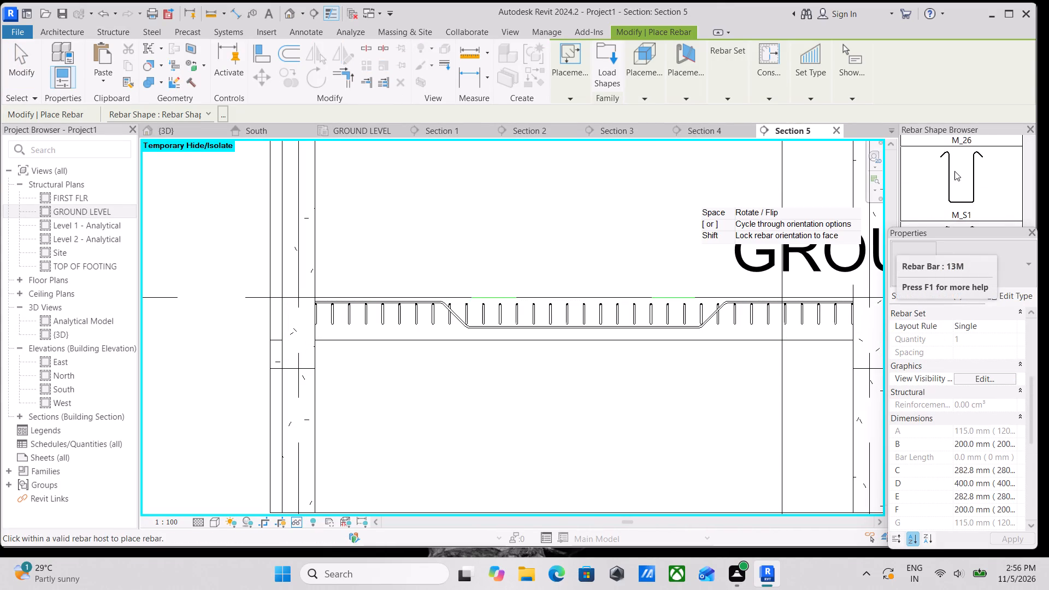
{"action": "scroll", "coordinate": [954, 171], "scroll_direction": "up", "scroll_amount": 17}
{"action": "scroll", "coordinate": [950, 175], "scroll_direction": "down", "scroll_amount": 1}
{"action": "scroll", "coordinate": [950, 175], "scroll_direction": "up", "scroll_amount": 10}
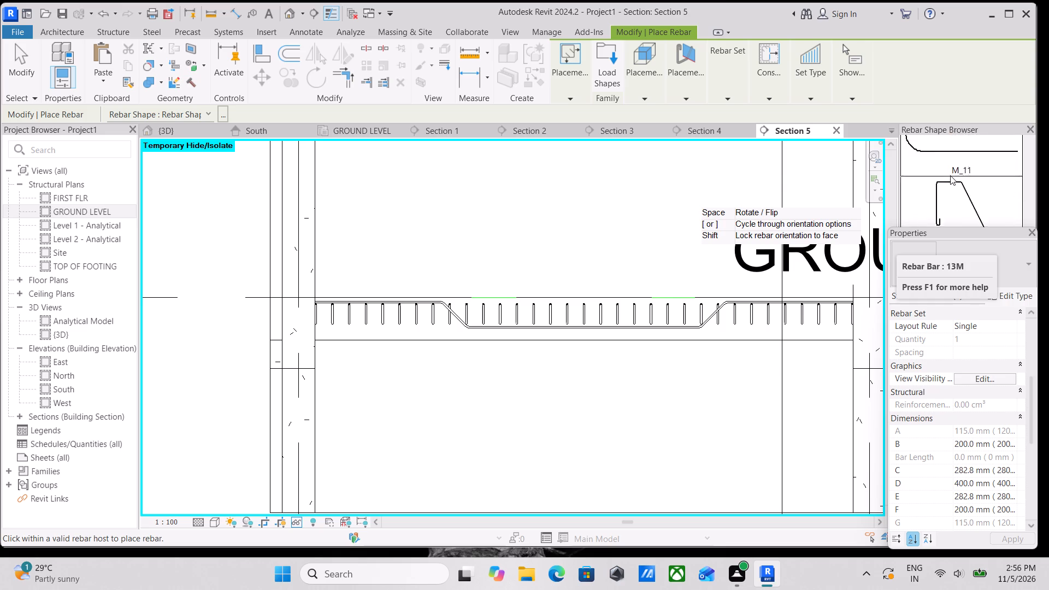
{"action": "scroll", "coordinate": [950, 175], "scroll_direction": "up", "scroll_amount": 20}
{"action": "scroll", "coordinate": [950, 175], "scroll_direction": "up", "scroll_amount": 8}
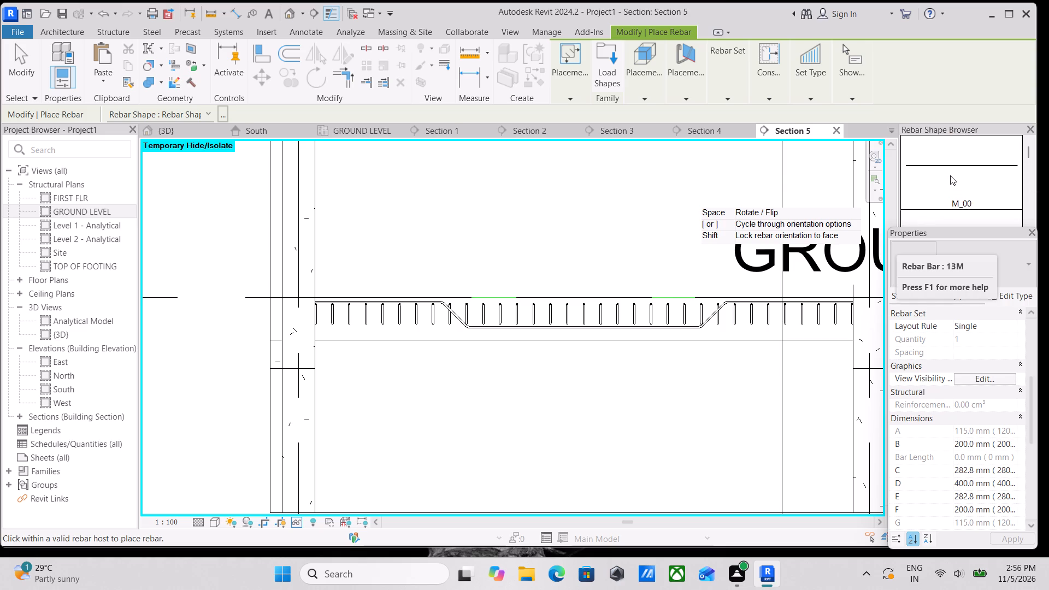
{"action": "scroll", "coordinate": [950, 175], "scroll_direction": "up", "scroll_amount": 1}
{"action": "left_click", "coordinate": [950, 173]}
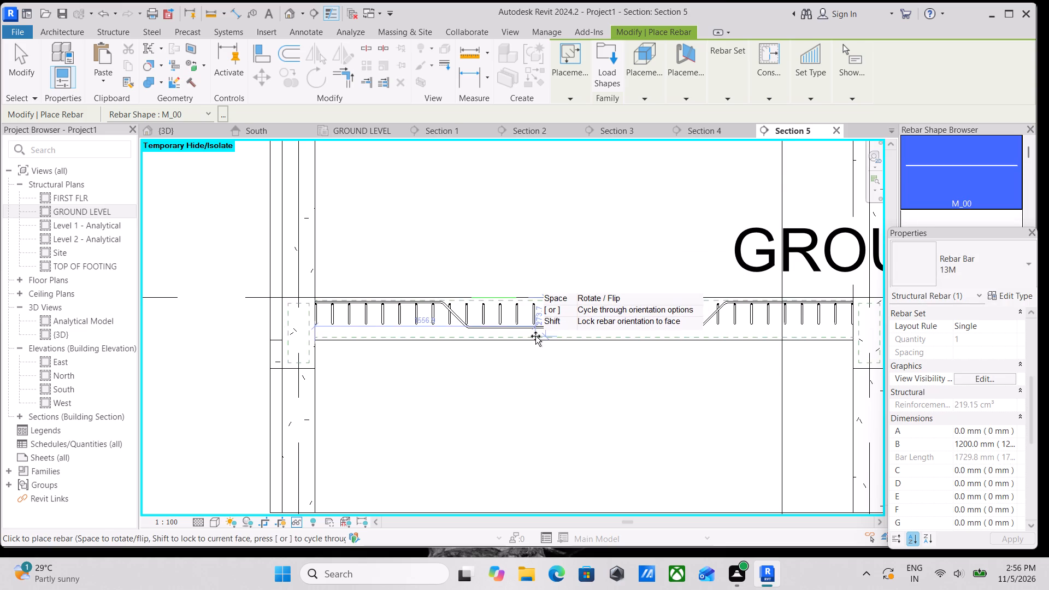
{"action": "scroll", "coordinate": [537, 336], "scroll_direction": "up", "scroll_amount": 4}
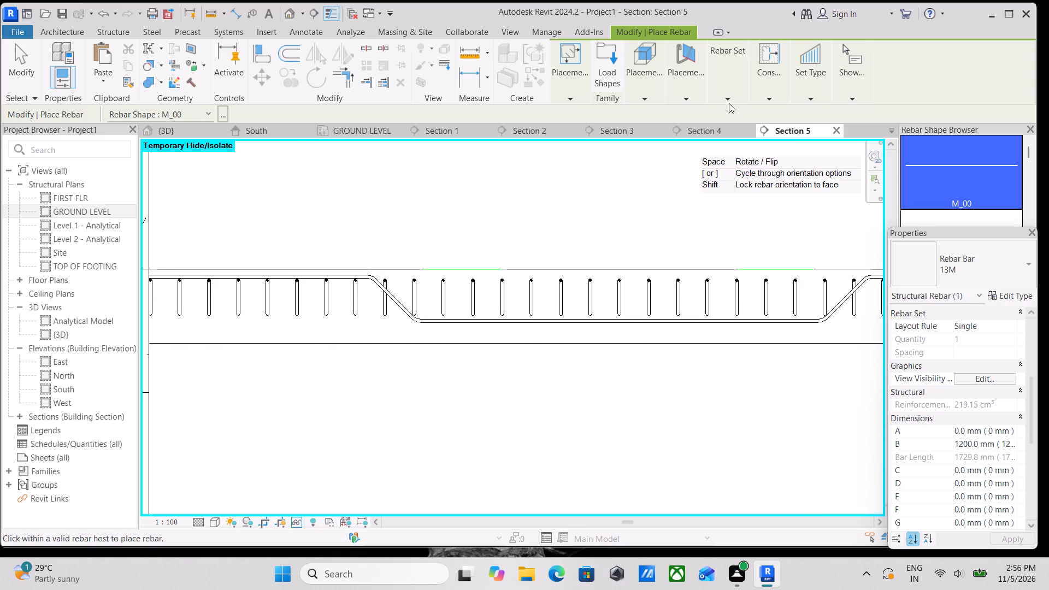
{"action": "left_click", "coordinate": [695, 91]}
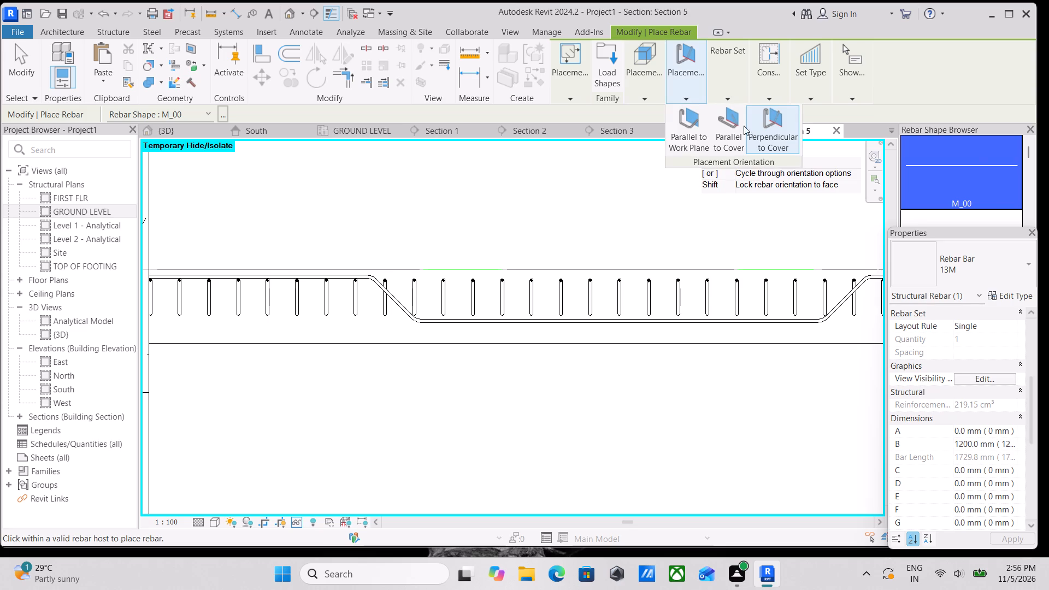
{"action": "left_click", "coordinate": [724, 132]}
{"action": "scroll", "coordinate": [562, 331], "scroll_direction": "down", "scroll_amount": 2}
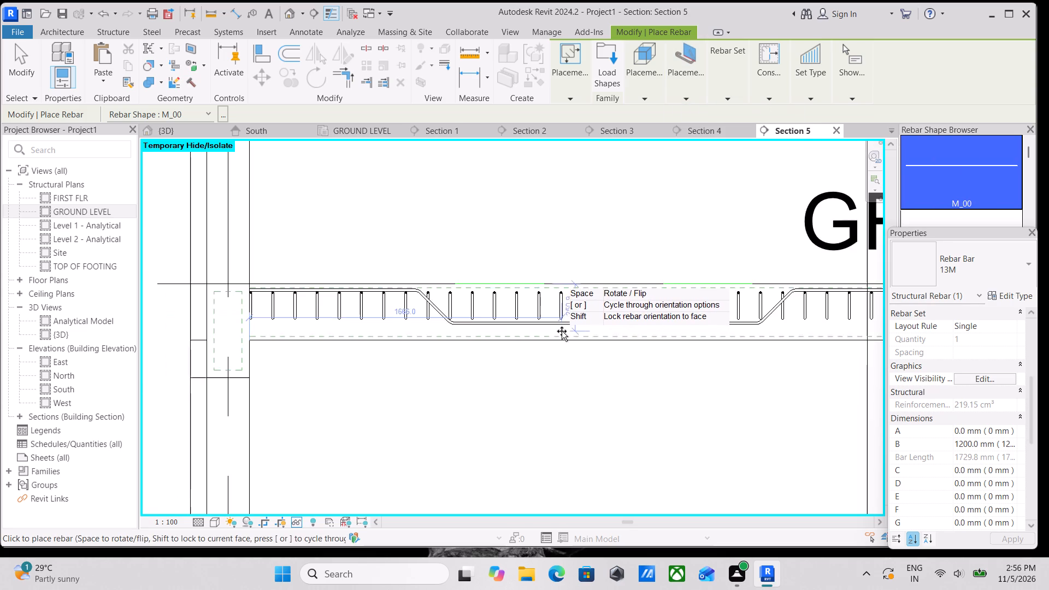
{"action": "left_click", "coordinate": [687, 93]}
{"action": "left_click", "coordinate": [679, 137]}
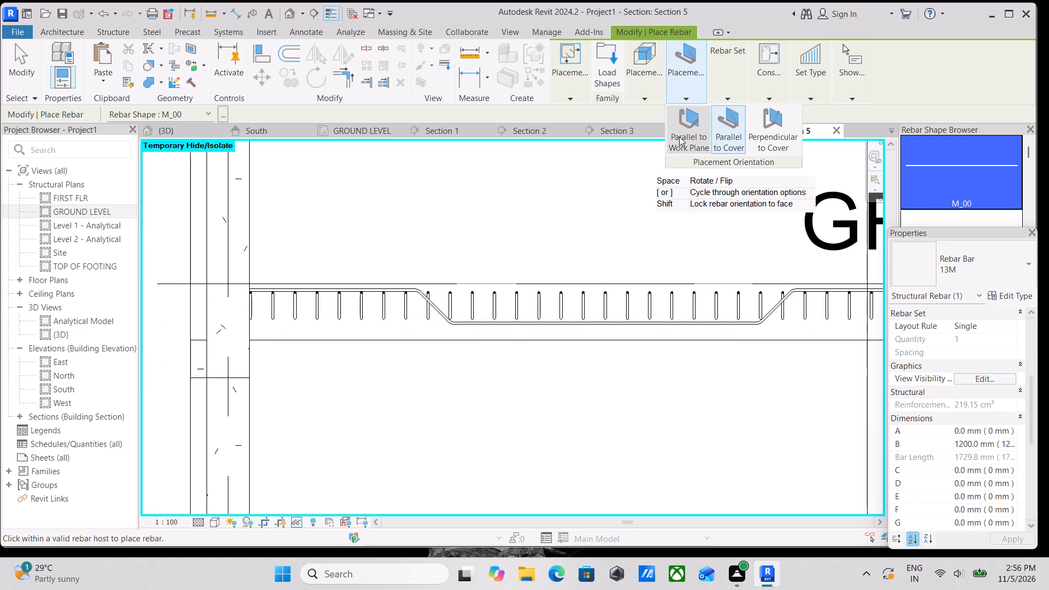
{"action": "scroll", "coordinate": [564, 331], "scroll_direction": "down", "scroll_amount": 1}
{"action": "middle_click_drag", "start_coordinate": [564, 331], "coordinate": [538, 329]}
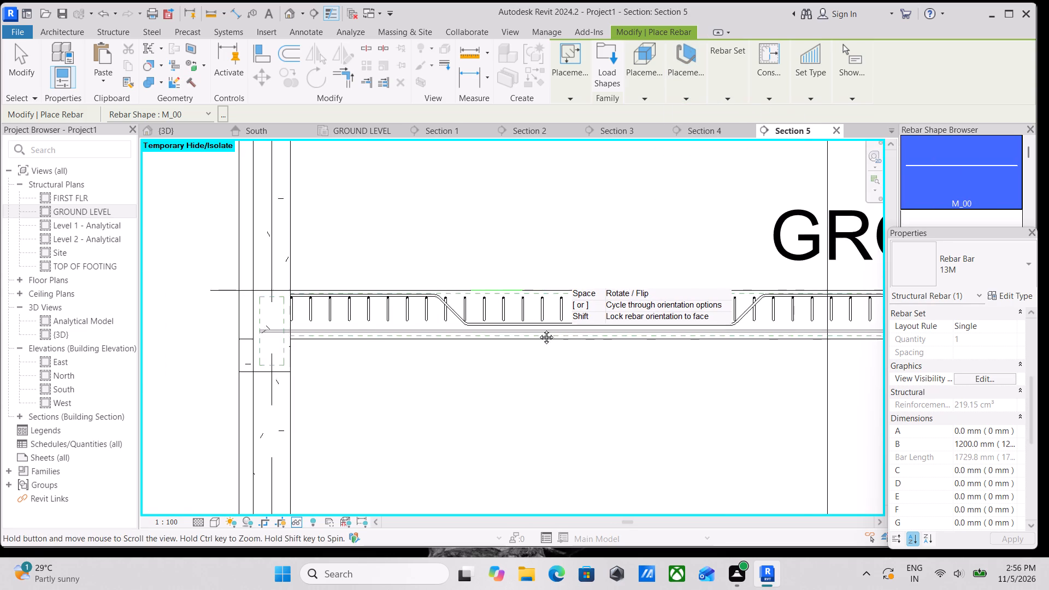
{"action": "middle_click_drag", "start_coordinate": [538, 329], "coordinate": [388, 312]}
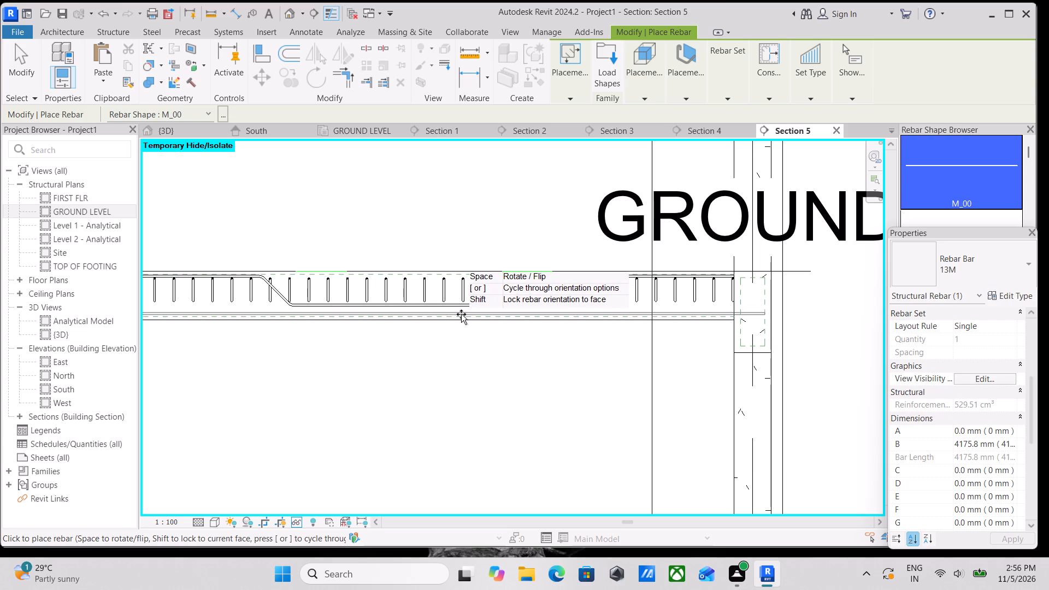
{"action": "left_click", "coordinate": [461, 310]}
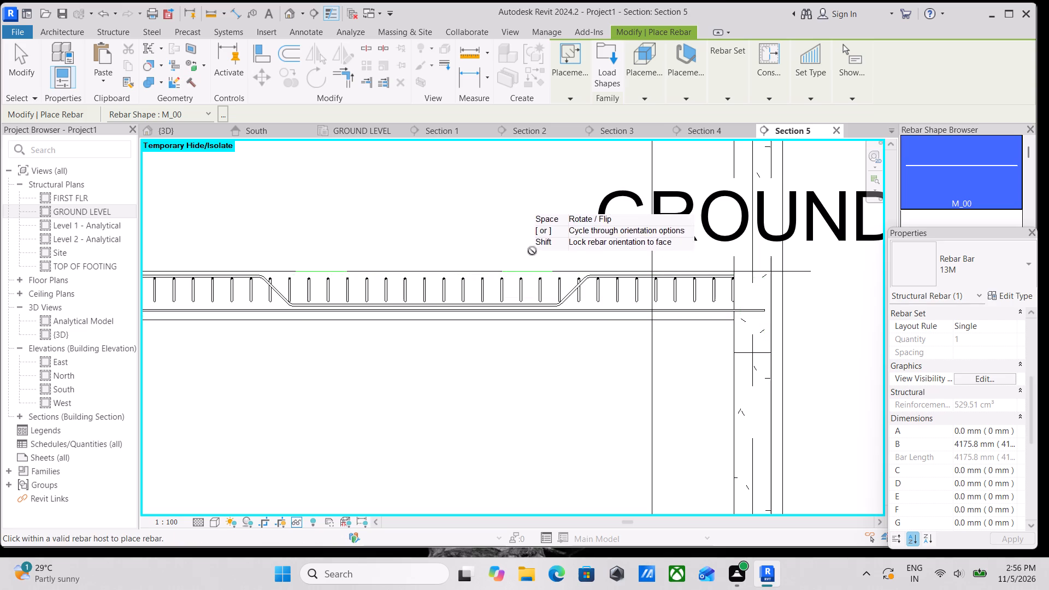
{"action": "key", "text": "Escape"}
{"action": "key", "text": "Escape"}
{"action": "key", "text": "Escape"}
{"action": "scroll", "coordinate": [437, 302], "scroll_direction": "up", "scroll_amount": 2}
{"action": "key", "text": "Escape"}
Shorten the straight bar at its left end to the beam's inner face, for a bar length of about 3980 mm.
{"action": "middle_click_drag", "start_coordinate": [406, 316], "coordinate": [622, 284]}
{"action": "left_click", "coordinate": [345, 275]}
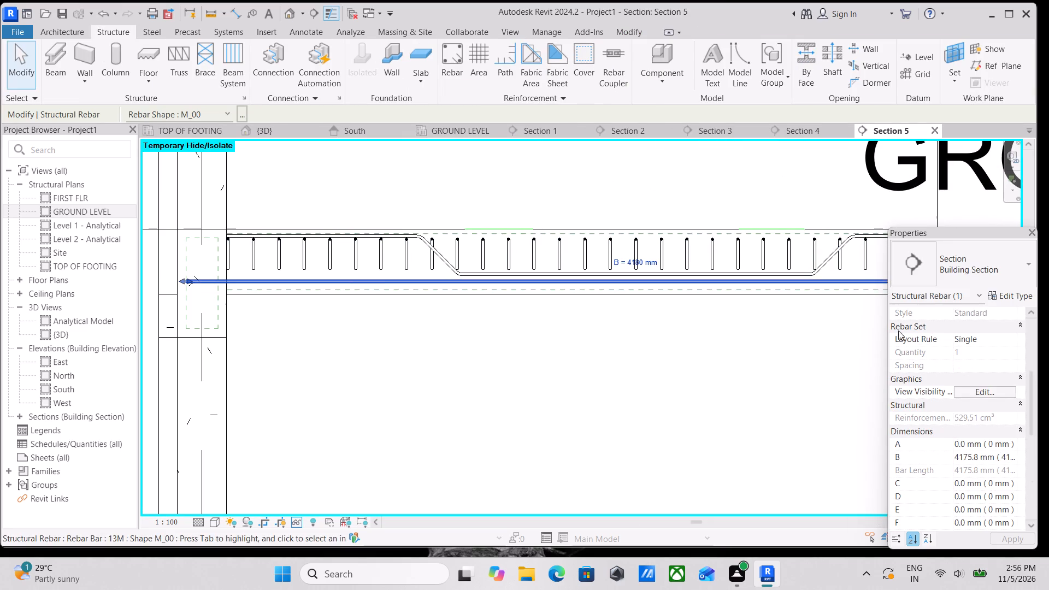
{"action": "scroll", "coordinate": [1019, 384], "scroll_direction": "down", "scroll_amount": 3}
{"action": "scroll", "coordinate": [968, 358], "scroll_direction": "up", "scroll_amount": 5}
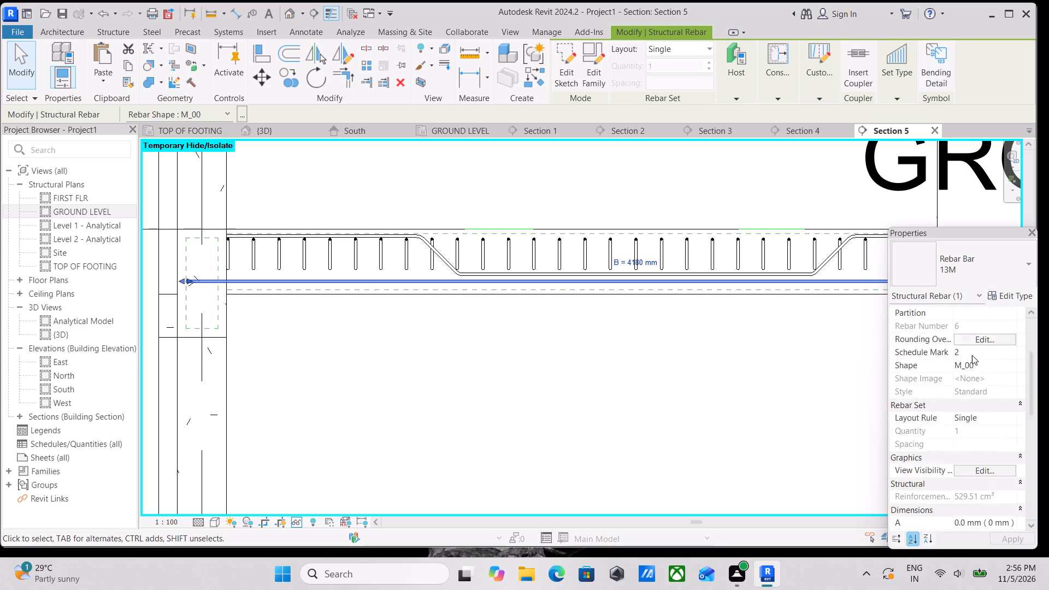
{"action": "scroll", "coordinate": [972, 355], "scroll_direction": "up", "scroll_amount": 1}
{"action": "scroll", "coordinate": [982, 367], "scroll_direction": "down", "scroll_amount": 1}
{"action": "scroll", "coordinate": [174, 280], "scroll_direction": "up", "scroll_amount": 3}
{"action": "left_click_drag", "start_coordinate": [195, 281], "coordinate": [257, 282]}
{"action": "scroll", "coordinate": [282, 276], "scroll_direction": "down", "scroll_amount": 3}
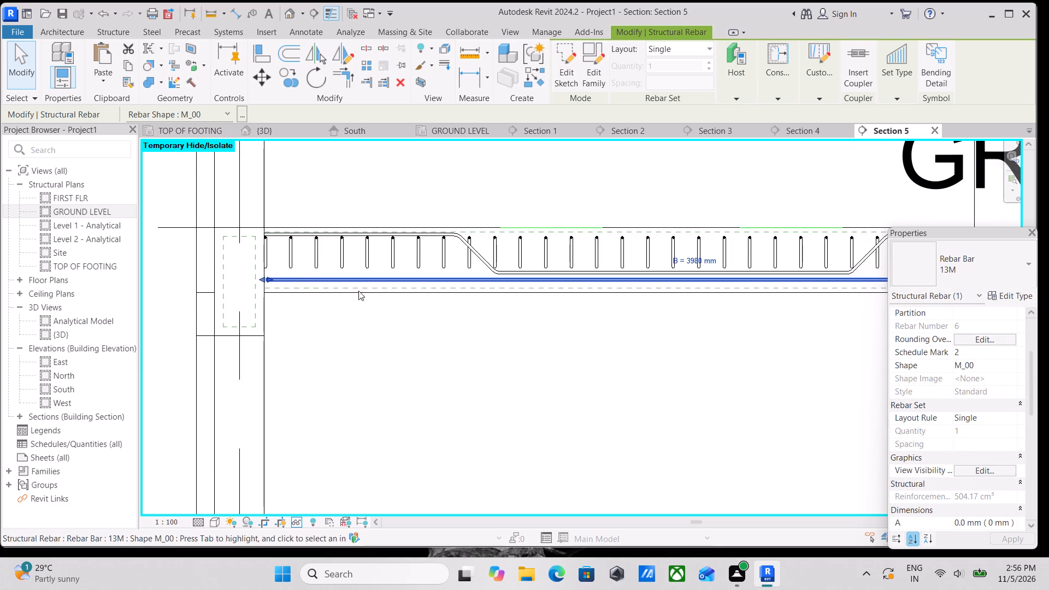
{"action": "scroll", "coordinate": [412, 291], "scroll_direction": "down", "scroll_amount": 2}
{"action": "key", "text": "Escape"}
Shorten the straight bar's right end to the beam's inner face, for a bar length of about 3780 mm.
{"action": "middle_click_drag", "start_coordinate": [422, 294], "coordinate": [284, 269]}
{"action": "left_click", "coordinate": [758, 255]}
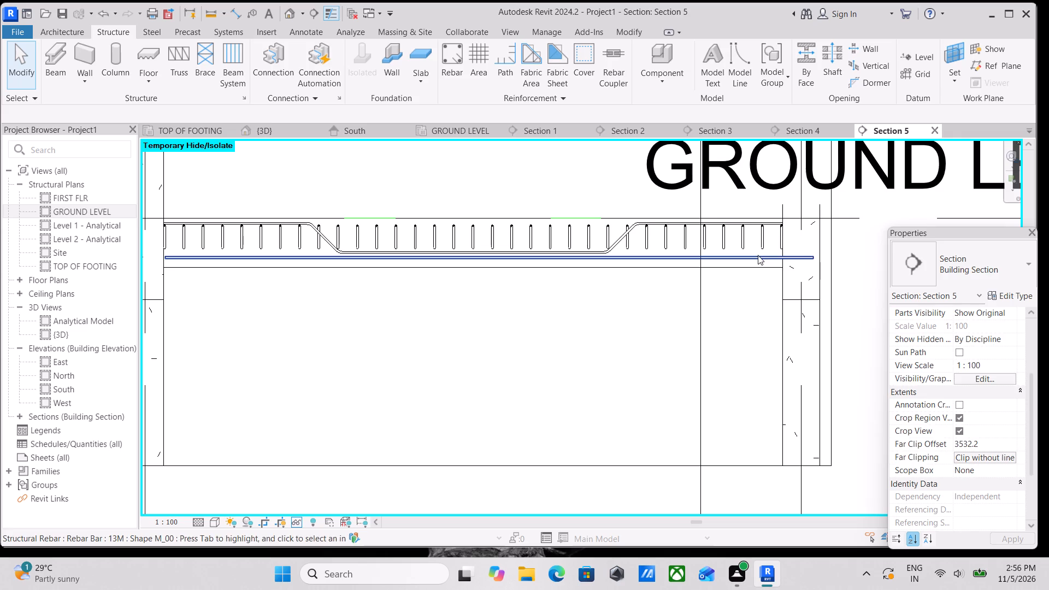
{"action": "scroll", "coordinate": [836, 266], "scroll_direction": "up", "scroll_amount": 2}
{"action": "left_click_drag", "start_coordinate": [800, 252], "coordinate": [798, 253]}
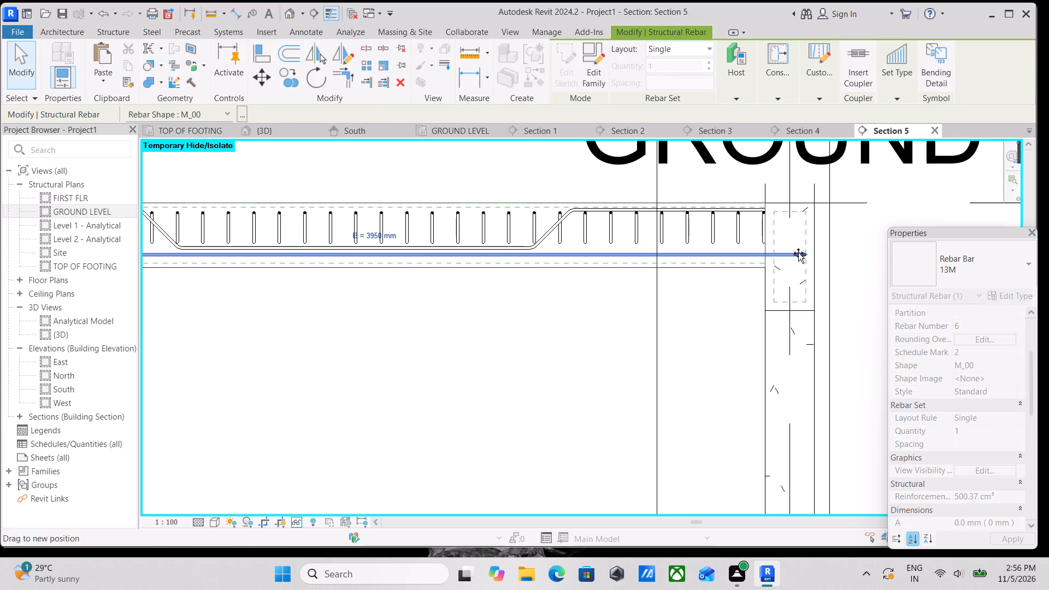
{"action": "left_click_drag", "start_coordinate": [798, 253], "coordinate": [763, 252]}
{"action": "middle_click_drag", "start_coordinate": [720, 256], "coordinate": [797, 252]}
{"action": "scroll", "coordinate": [817, 251], "scroll_direction": "up", "scroll_amount": 1}
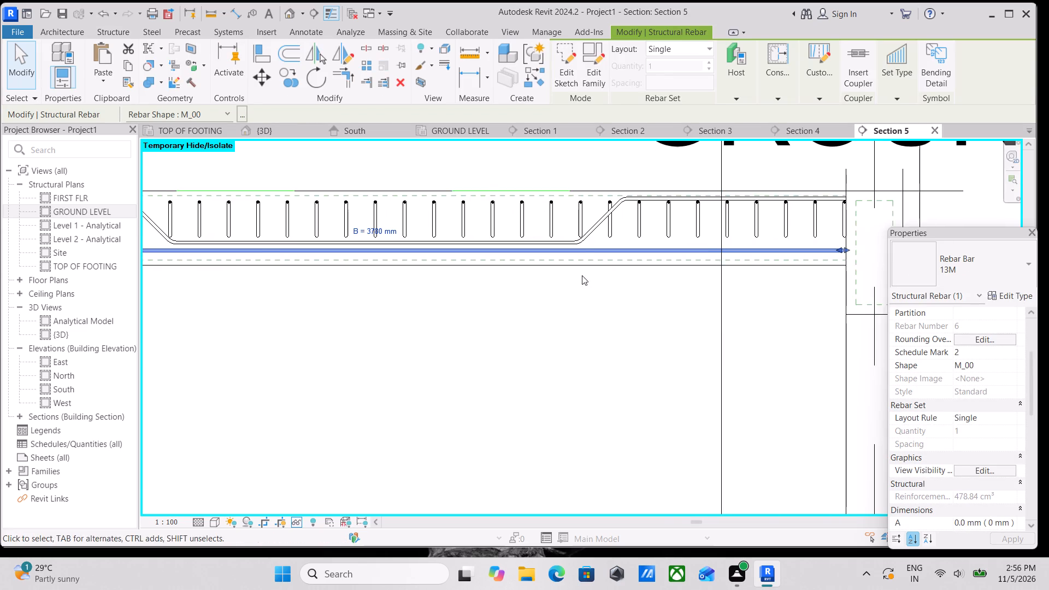
{"action": "scroll", "coordinate": [576, 275], "scroll_direction": "down", "scroll_amount": 2}
{"action": "key", "text": "Escape"}
Set the straight bottom bar to show unobscured in the {3D} view.
{"action": "left_click", "coordinate": [592, 258]}
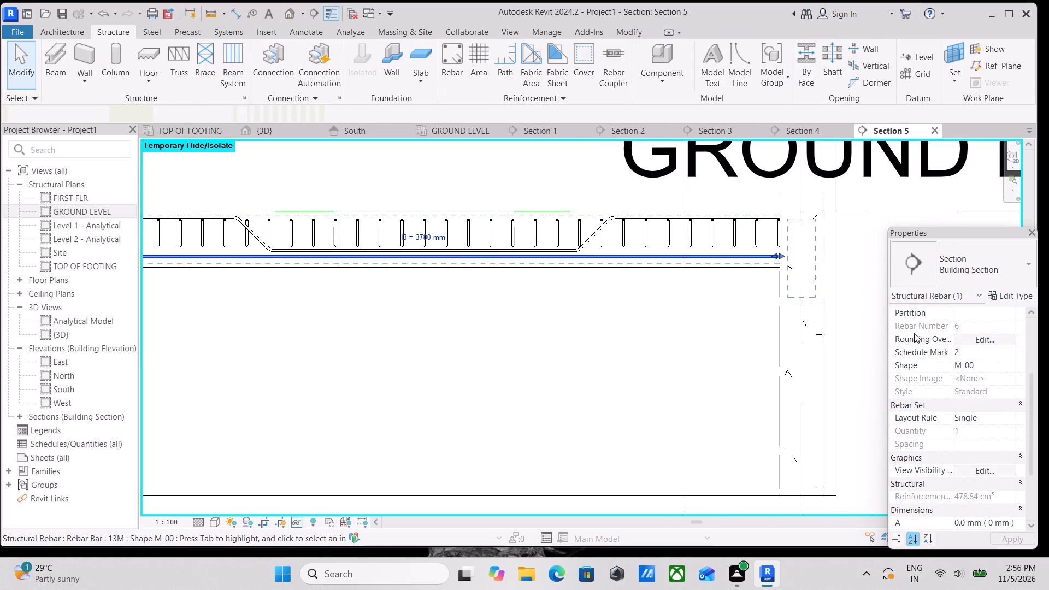
{"action": "scroll", "coordinate": [993, 353], "scroll_direction": "down", "scroll_amount": 3}
{"action": "left_click", "coordinate": [977, 362]}
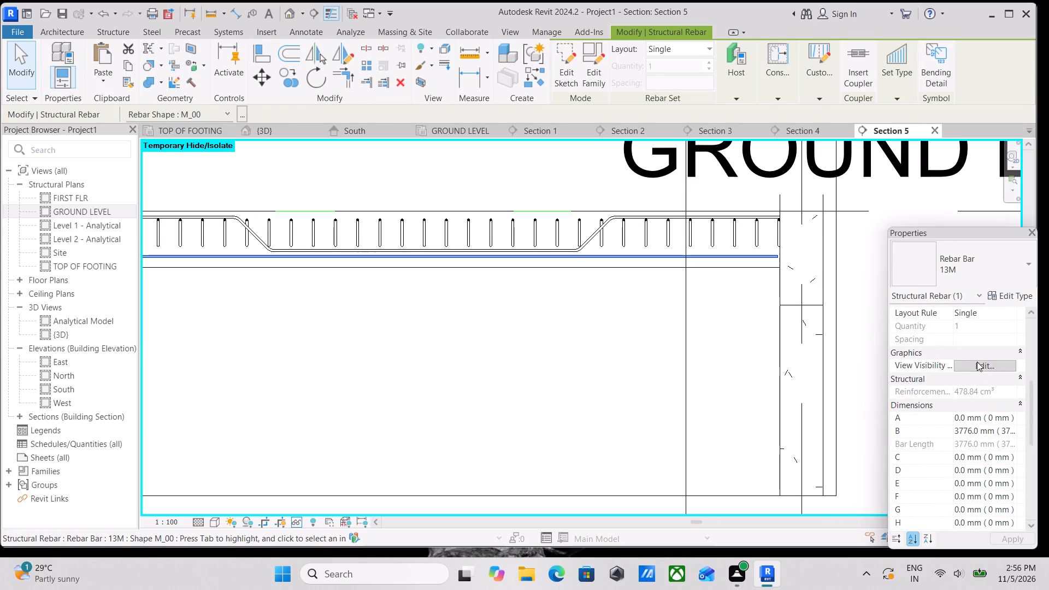
{"action": "left_click", "coordinate": [964, 359]}
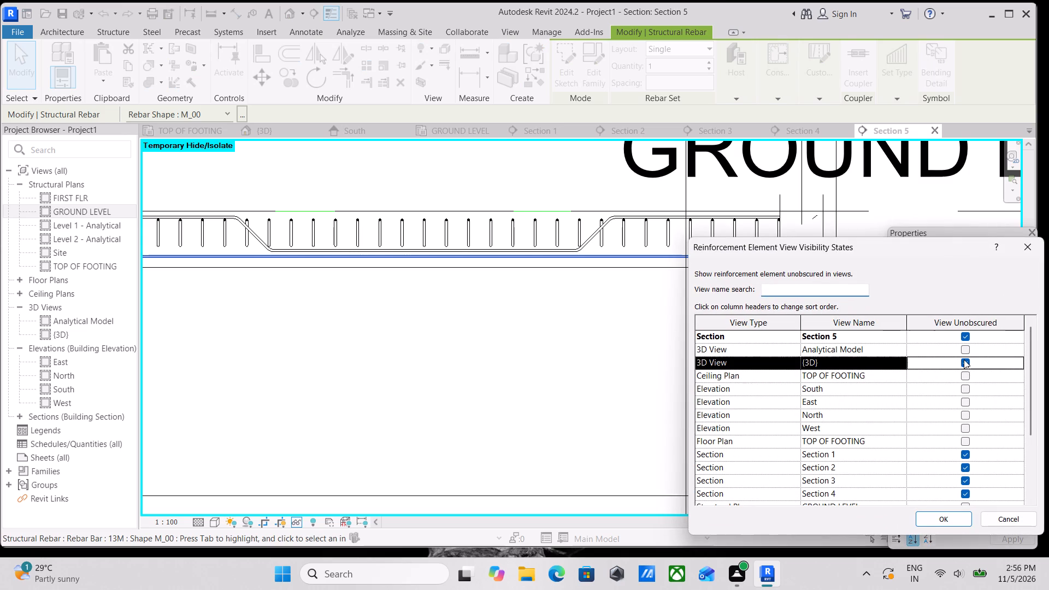
{"action": "left_click", "coordinate": [941, 520]}
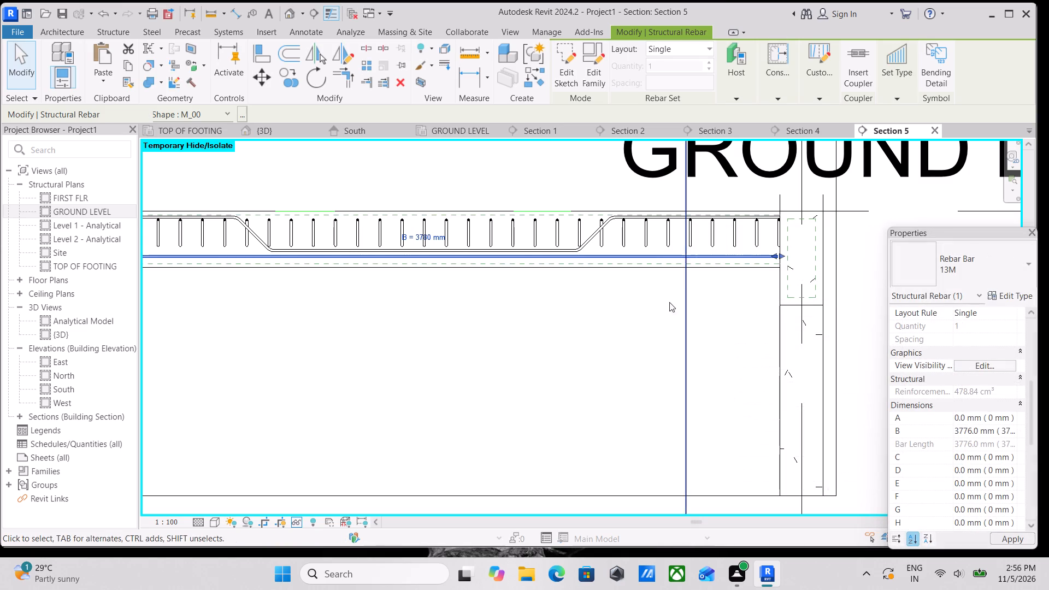
{"action": "middle_click_drag", "start_coordinate": [641, 314], "coordinate": [677, 347]}
{"action": "key", "text": "Escape"}
Lay out the straight bottom bar as a rebar set with Maximum Spacing of 120 mm.
{"action": "left_click", "coordinate": [689, 288]}
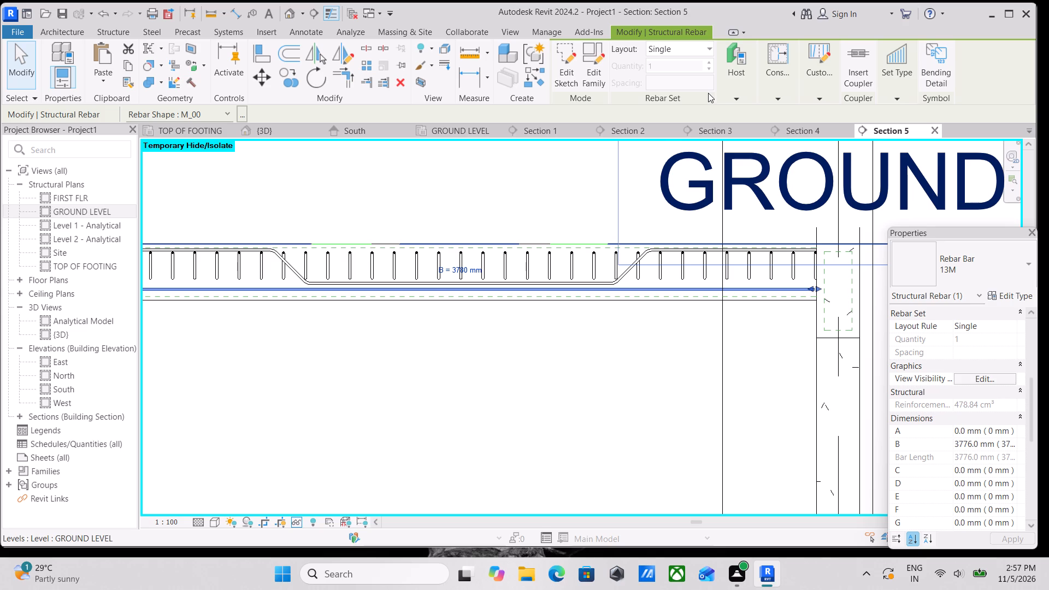
{"action": "middle_click_drag", "start_coordinate": [649, 181], "coordinate": [693, 219]}
{"action": "scroll", "coordinate": [649, 181], "scroll_direction": "down", "scroll_amount": 1}
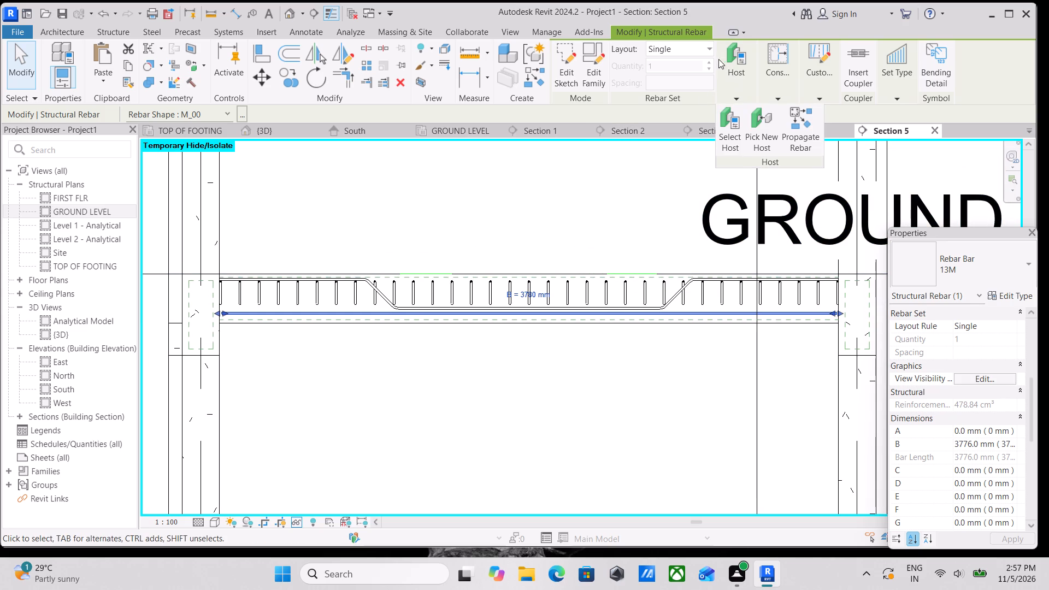
{"action": "left_click", "coordinate": [698, 49]}
{"action": "left_click", "coordinate": [709, 96]}
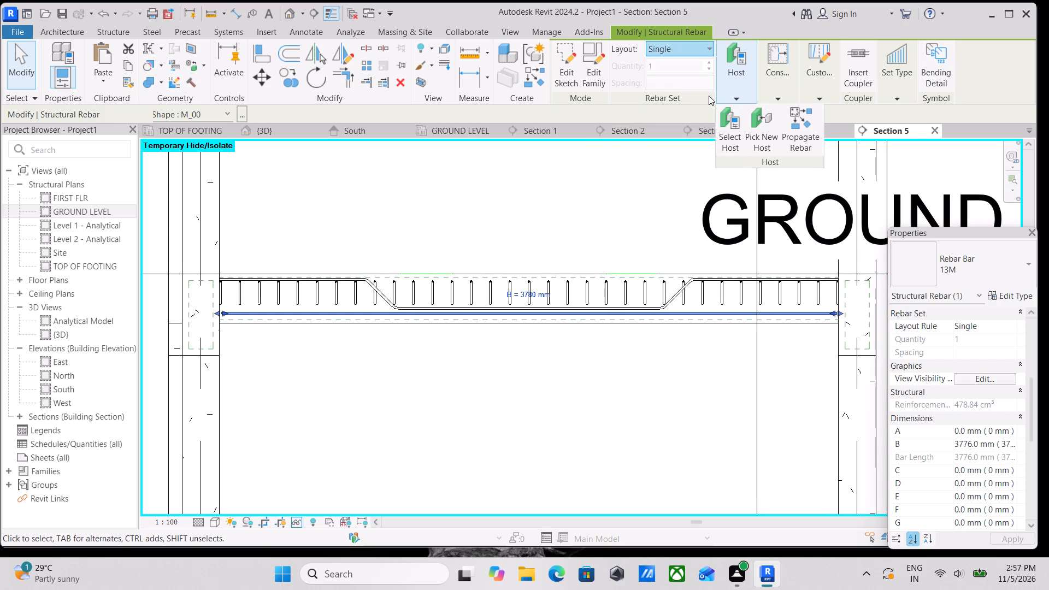
{"action": "left_click_drag", "start_coordinate": [723, 82], "coordinate": [606, 91]}
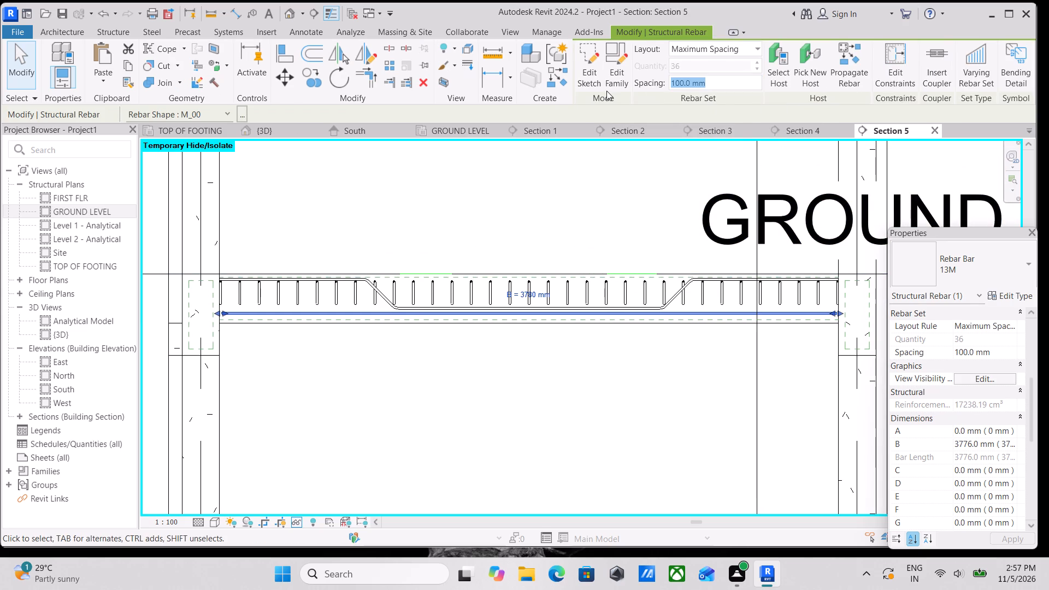
{"action": "type", "text": "120MM"}
{"action": "key", "text": "Return"}
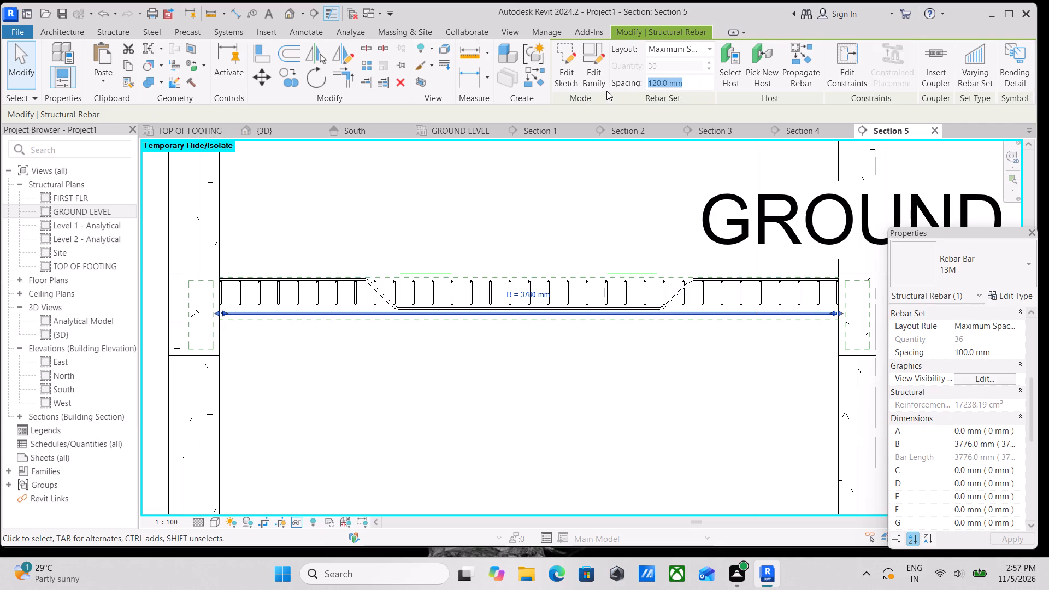
{"action": "key", "text": "Escape"}
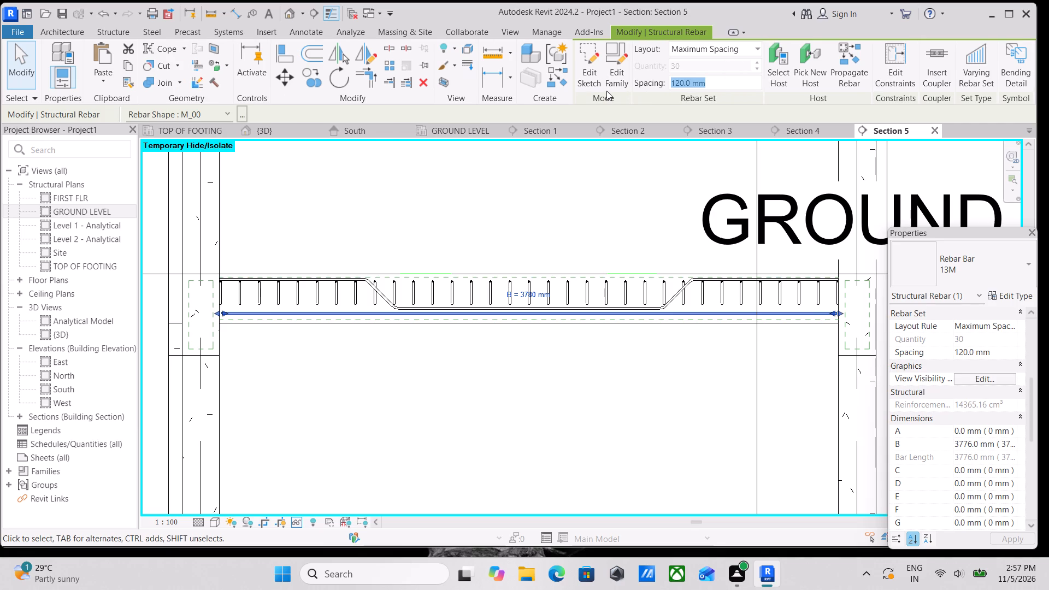
{"action": "key", "text": "Escape"}
Copy the straight bar set vertically upward by about 120 mm within the slab, from its left endpoint.
{"action": "scroll", "coordinate": [427, 429], "scroll_direction": "up", "scroll_amount": 2}
{"action": "scroll", "coordinate": [384, 287], "scroll_direction": "up", "scroll_amount": 1}
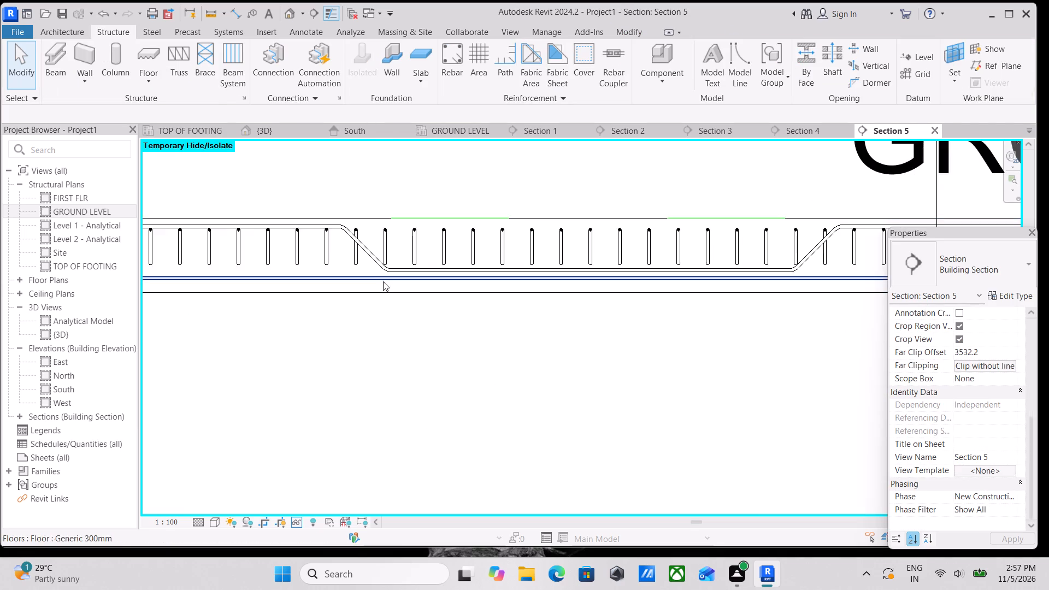
{"action": "middle_click_drag", "start_coordinate": [383, 281], "coordinate": [450, 321]}
{"action": "left_click", "coordinate": [409, 314]}
{"action": "middle_click_drag", "start_coordinate": [409, 314], "coordinate": [438, 295]}
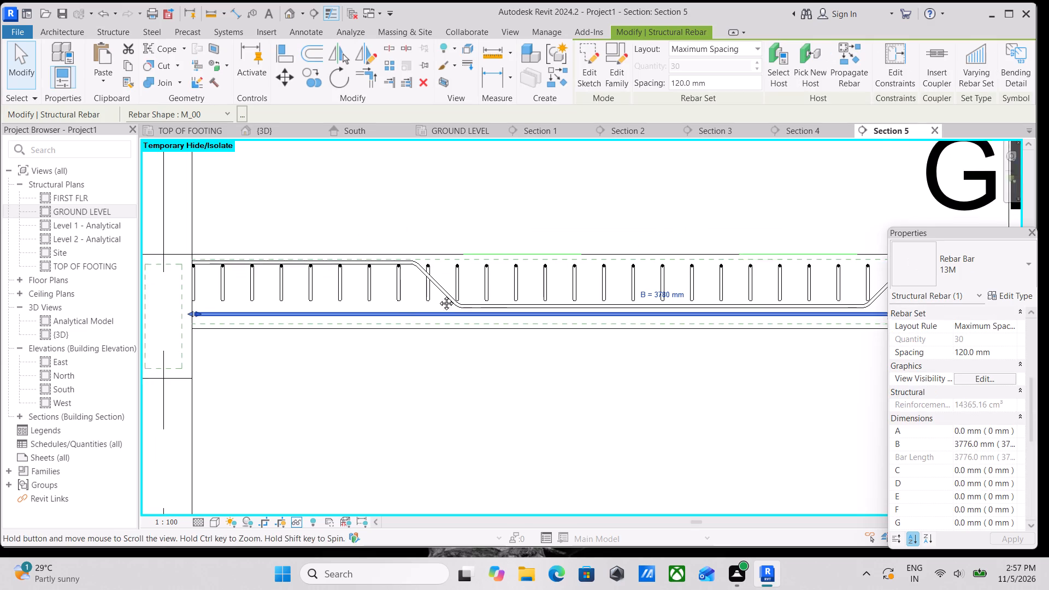
{"action": "middle_click_drag", "start_coordinate": [438, 295], "coordinate": [446, 289]}
{"action": "middle_click_drag", "start_coordinate": [347, 188], "coordinate": [379, 223]}
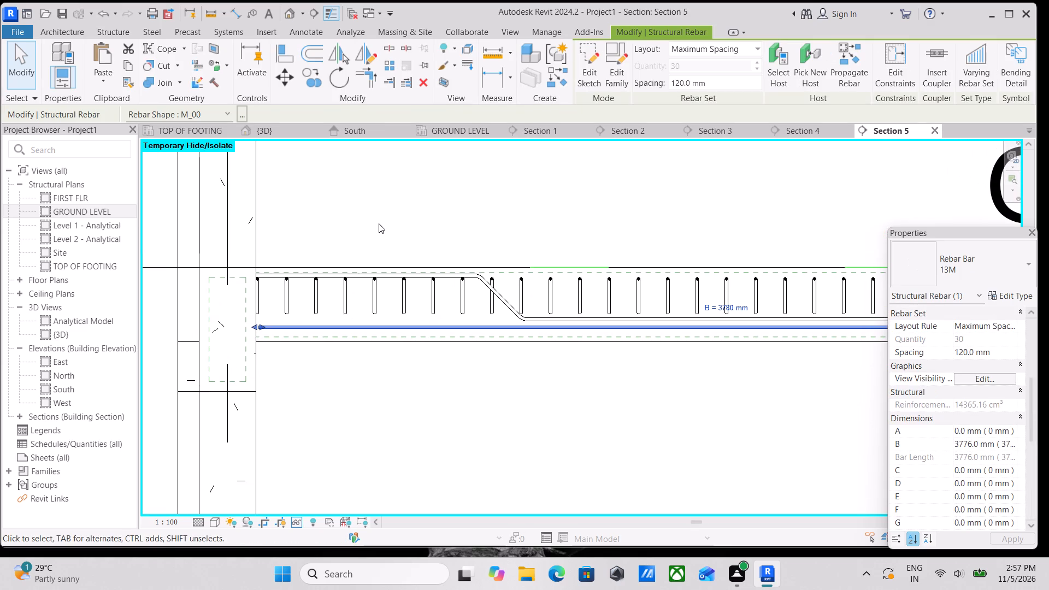
{"action": "type", "text": "CO"}
{"action": "scroll", "coordinate": [261, 326], "scroll_direction": "up", "scroll_amount": 2}
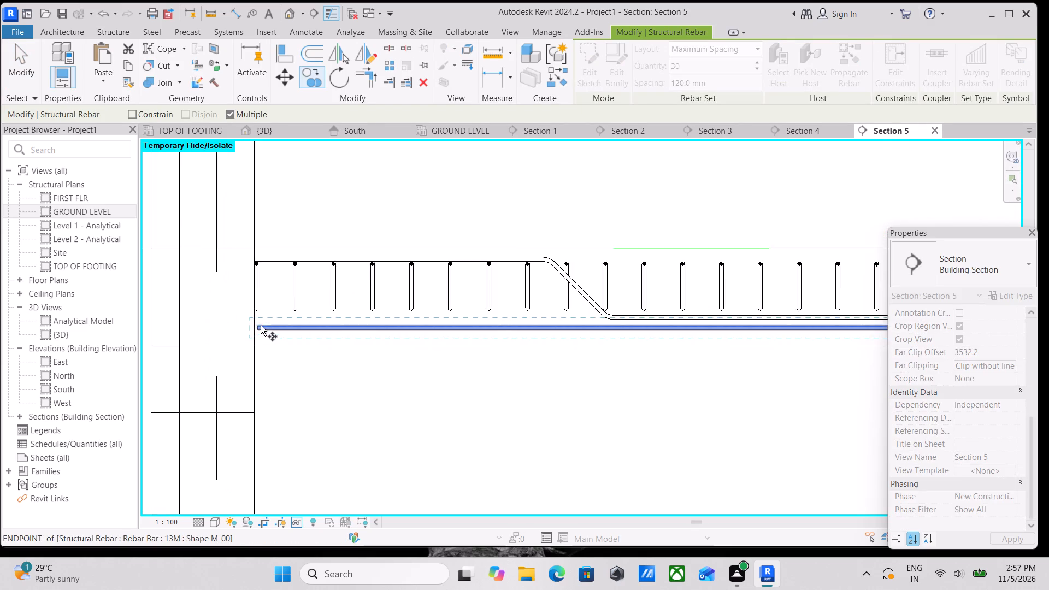
{"action": "scroll", "coordinate": [257, 328], "scroll_direction": "up", "scroll_amount": 14}
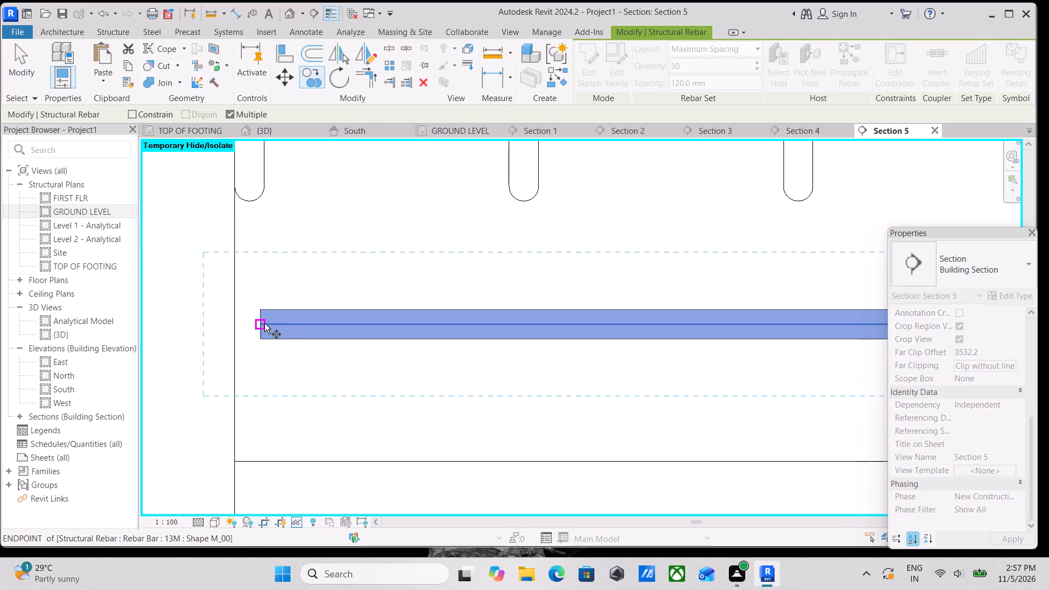
{"action": "left_click", "coordinate": [264, 323]}
{"action": "scroll", "coordinate": [266, 255], "scroll_direction": "down", "scroll_amount": 3}
{"action": "middle_click_drag", "start_coordinate": [266, 255], "coordinate": [260, 343]}
{"action": "scroll", "coordinate": [259, 239], "scroll_direction": "down", "scroll_amount": 3}
{"action": "middle_click_drag", "start_coordinate": [256, 239], "coordinate": [254, 347]}
{"action": "scroll", "coordinate": [261, 288], "scroll_direction": "down", "scroll_amount": 5}
{"action": "middle_click_drag", "start_coordinate": [265, 308], "coordinate": [232, 286]}
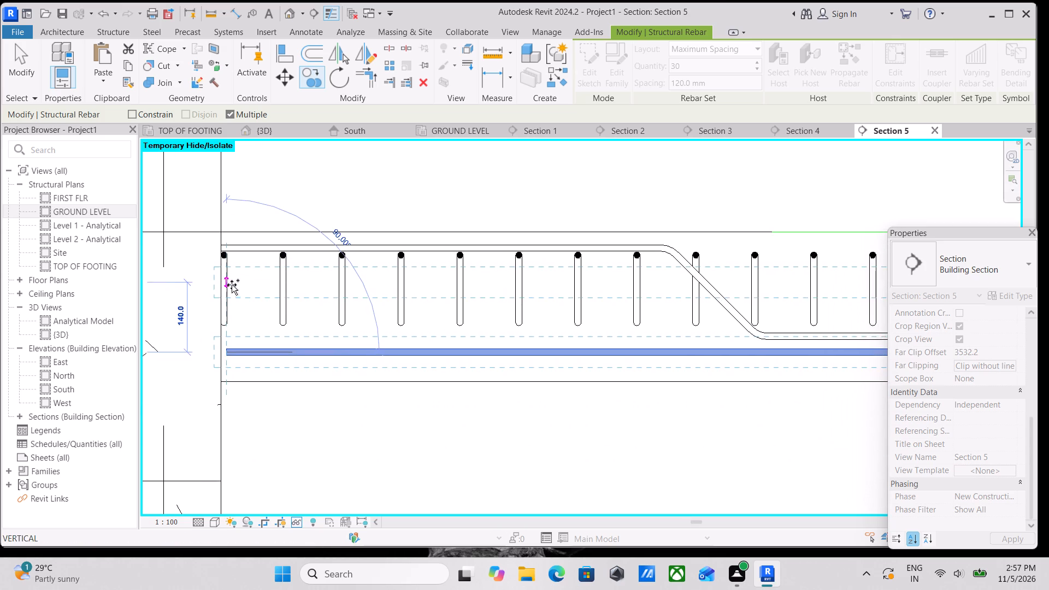
{"action": "scroll", "coordinate": [235, 282], "scroll_direction": "down", "scroll_amount": 2}
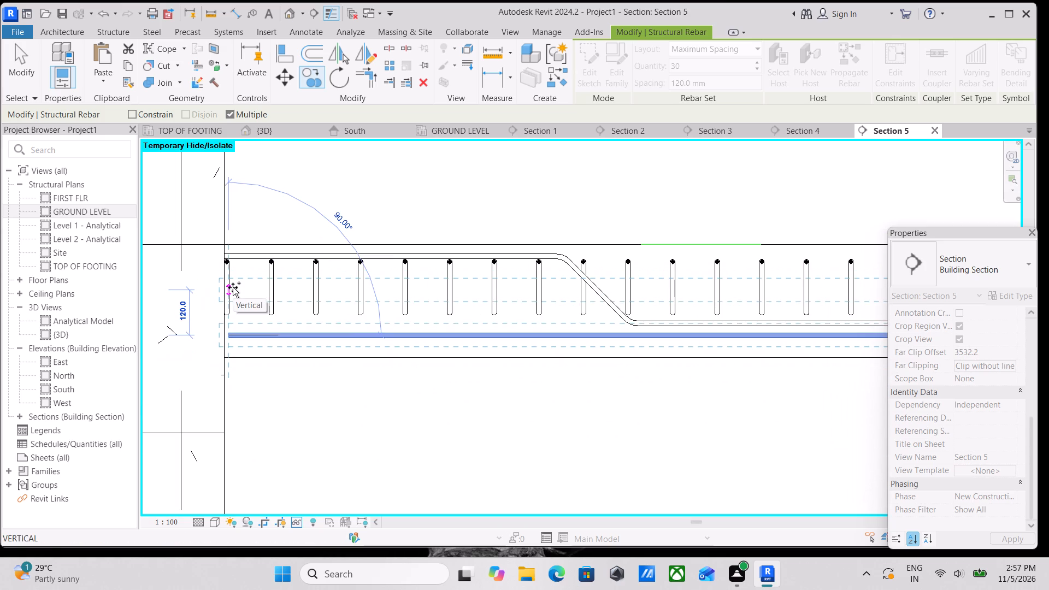
{"action": "left_click", "coordinate": [233, 287]}
{"action": "scroll", "coordinate": [233, 287], "scroll_direction": "down", "scroll_amount": 3}
{"action": "key", "text": "Escape"}
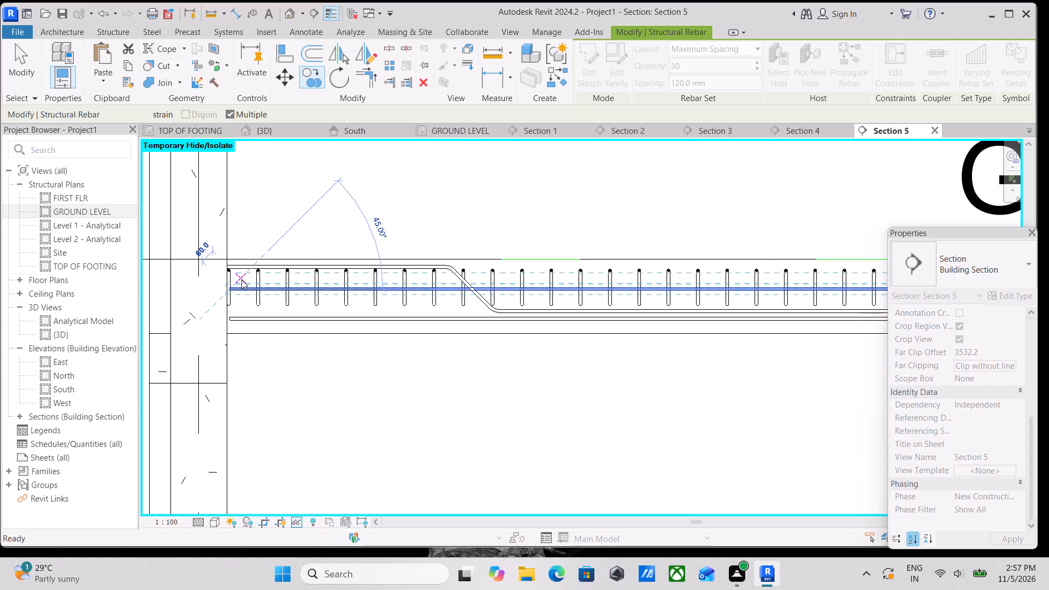
{"action": "scroll", "coordinate": [241, 280], "scroll_direction": "down", "scroll_amount": 3}
{"action": "key", "text": "Escape"}
{"action": "scroll", "coordinate": [369, 251], "scroll_direction": "down", "scroll_amount": 2}
{"action": "middle_click_drag", "start_coordinate": [369, 251], "coordinate": [349, 274]}
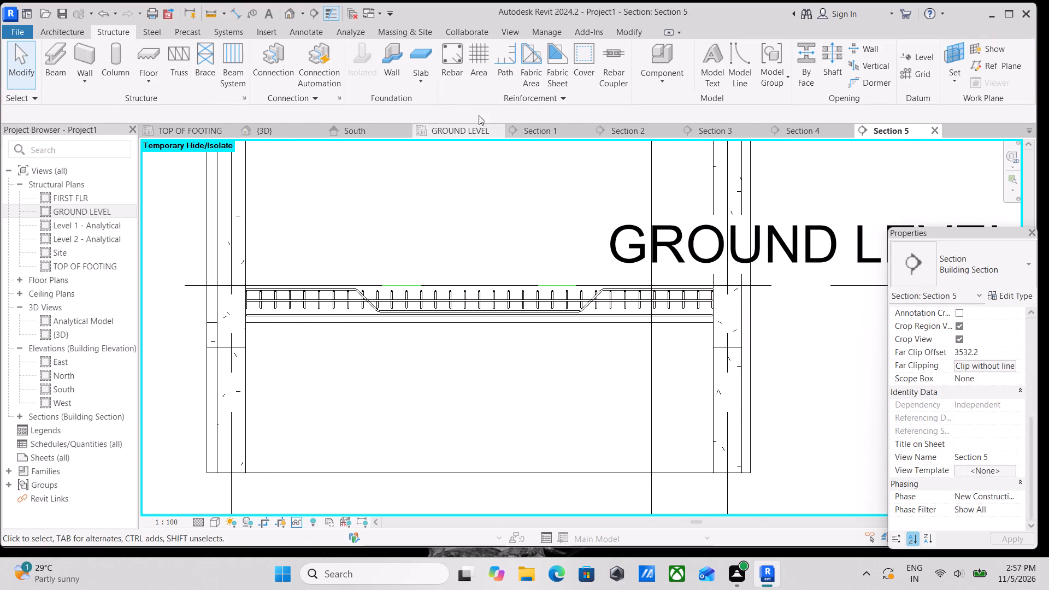
Examine the slab reinforcement in the {3D} view from several sides of the building.
{"action": "left_click", "coordinate": [284, 134]}
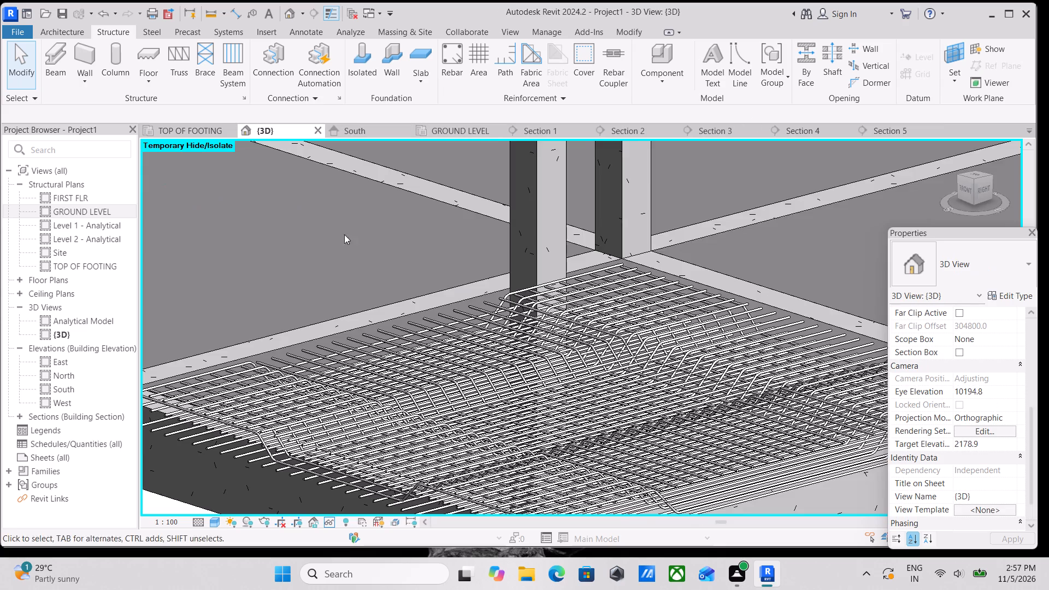
{"action": "scroll", "coordinate": [410, 365], "scroll_direction": "down", "scroll_amount": 2}
{"action": "scroll", "coordinate": [516, 415], "scroll_direction": "down", "scroll_amount": 2}
{"action": "middle_click_drag", "start_coordinate": [593, 429], "coordinate": [572, 436]}
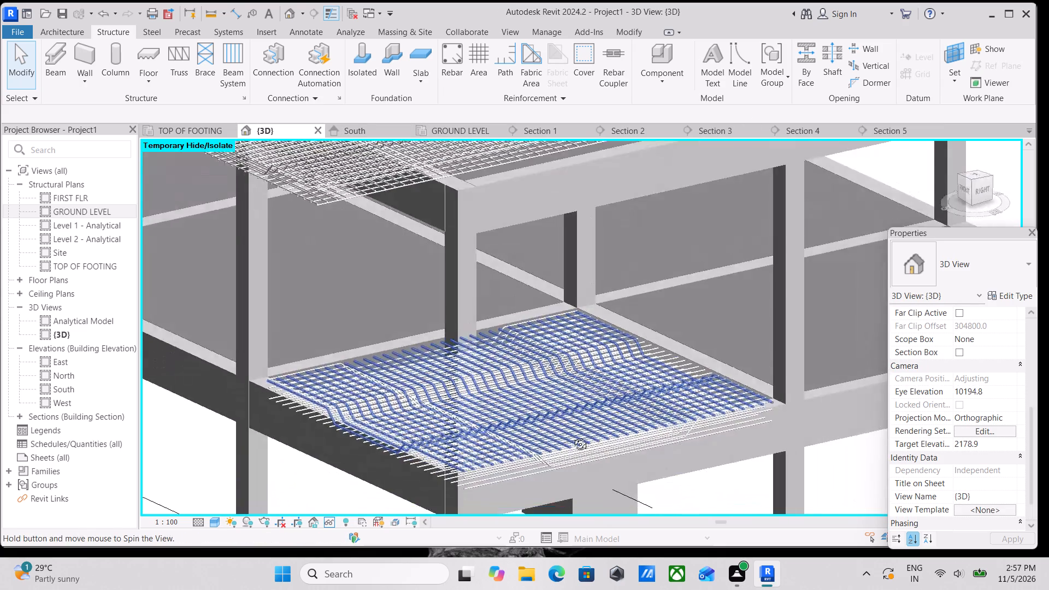
{"action": "middle_click_drag", "start_coordinate": [572, 436], "coordinate": [568, 432]}
{"action": "middle_click_drag", "start_coordinate": [494, 373], "coordinate": [491, 397]}
{"action": "scroll", "coordinate": [496, 399], "scroll_direction": "down", "scroll_amount": 5}
{"action": "middle_click_drag", "start_coordinate": [502, 409], "coordinate": [499, 536], "text": "shift"}
{"action": "middle_click_drag", "start_coordinate": [473, 394], "coordinate": [610, 217]}
{"action": "middle_click_drag", "start_coordinate": [238, 375], "coordinate": [310, 347]}
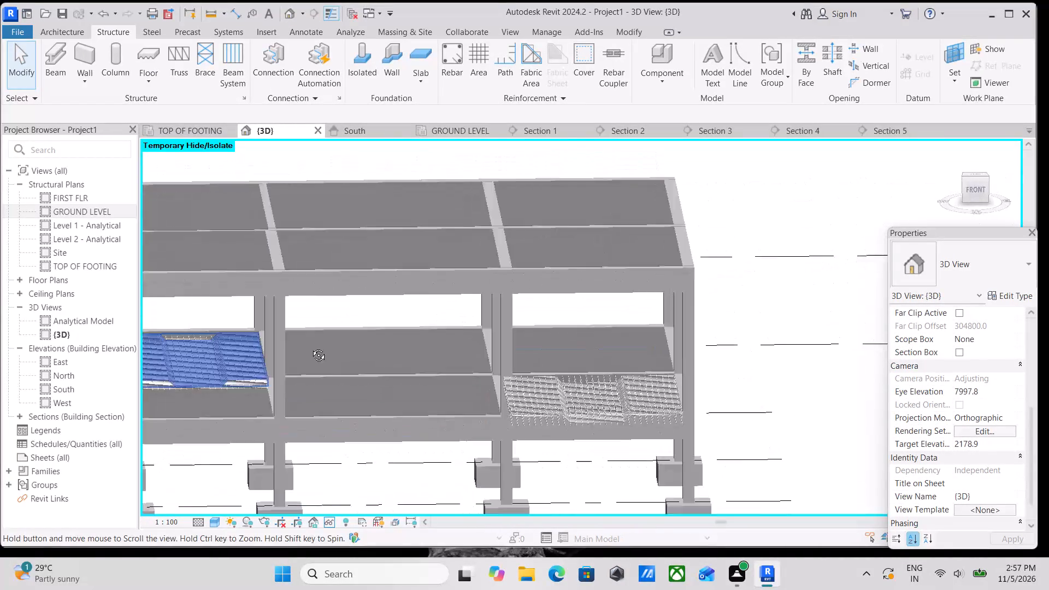
{"action": "middle_click_drag", "start_coordinate": [310, 347], "coordinate": [553, 296]}
{"action": "middle_click_drag", "start_coordinate": [553, 326], "coordinate": [136, 394]}
{"action": "middle_click_drag", "start_coordinate": [370, 383], "coordinate": [277, 349]}
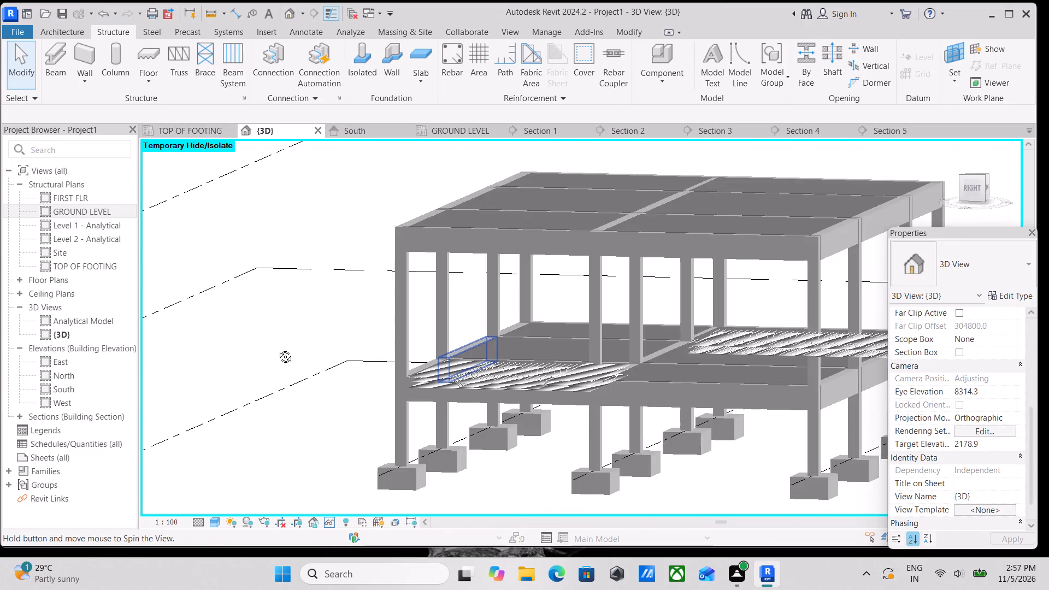
{"action": "middle_click_drag", "start_coordinate": [277, 349], "coordinate": [443, 347]}
{"action": "scroll", "coordinate": [445, 358], "scroll_direction": "down", "scroll_amount": 2}
{"action": "middle_click_drag", "start_coordinate": [445, 360], "coordinate": [478, 362], "text": "shift"}
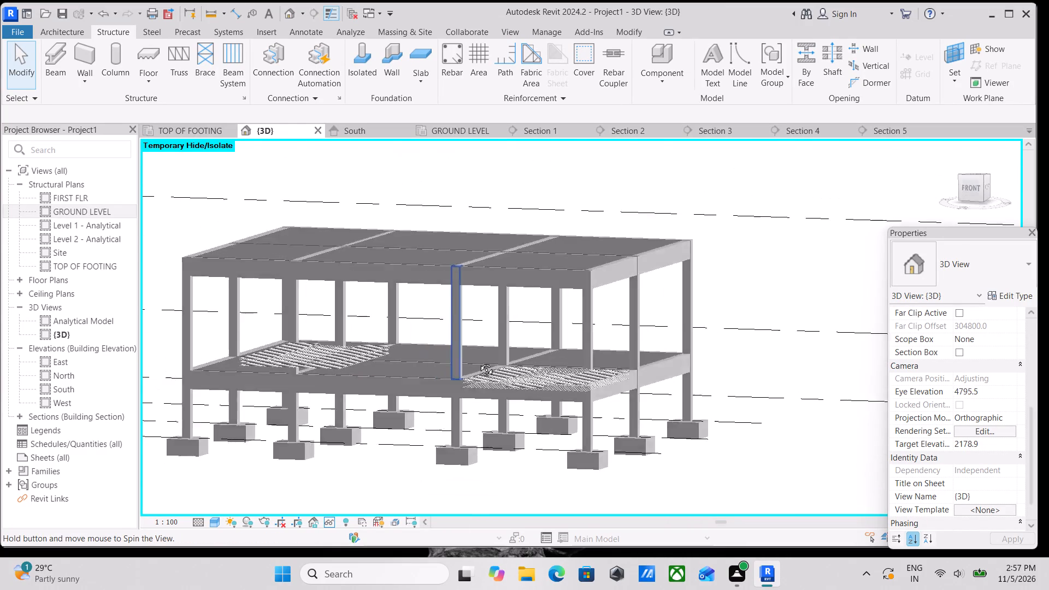
{"action": "middle_click_drag", "start_coordinate": [478, 362], "coordinate": [514, 392], "text": "shift"}
{"action": "middle_click_drag", "start_coordinate": [552, 371], "coordinate": [348, 365], "text": "shift"}
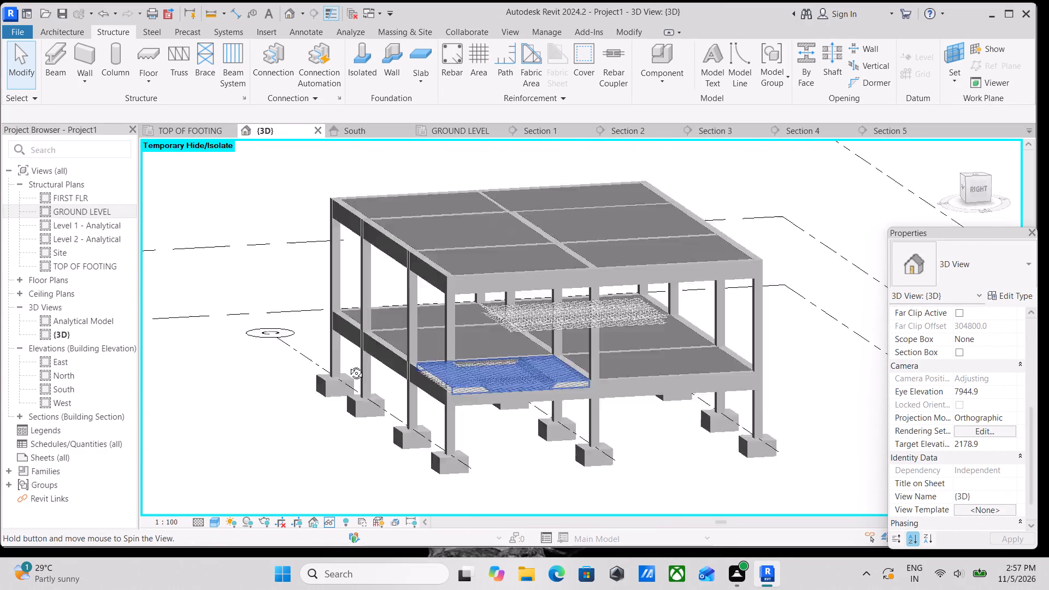
{"action": "middle_click_drag", "start_coordinate": [348, 365], "coordinate": [234, 382], "text": "shift"}
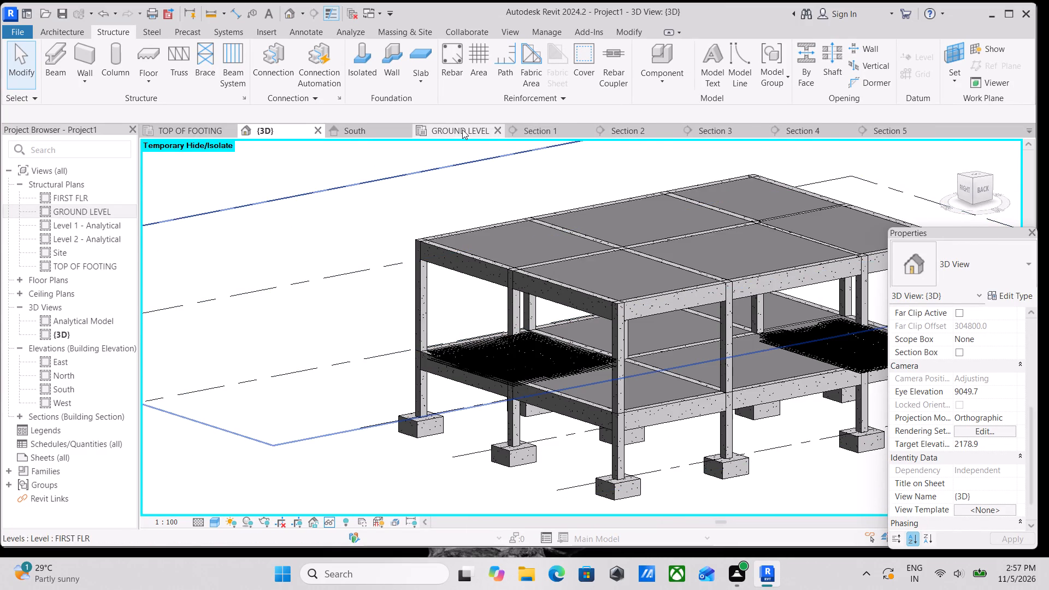
Check the straight bar set's extent in the slab between grids B and C on the GROUND LEVEL plan.
{"action": "left_click", "coordinate": [462, 129]}
{"action": "scroll", "coordinate": [449, 414], "scroll_direction": "down", "scroll_amount": 4}
{"action": "scroll", "coordinate": [494, 392], "scroll_direction": "down", "scroll_amount": 2}
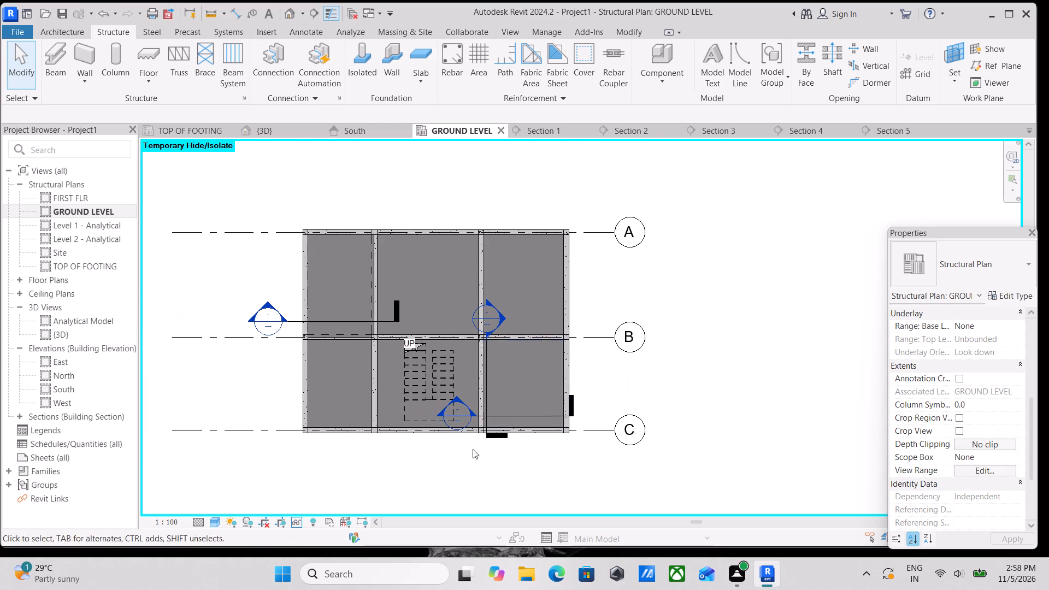
{"action": "left_click", "coordinate": [529, 394]}
{"action": "scroll", "coordinate": [577, 403], "scroll_direction": "up", "scroll_amount": 3}
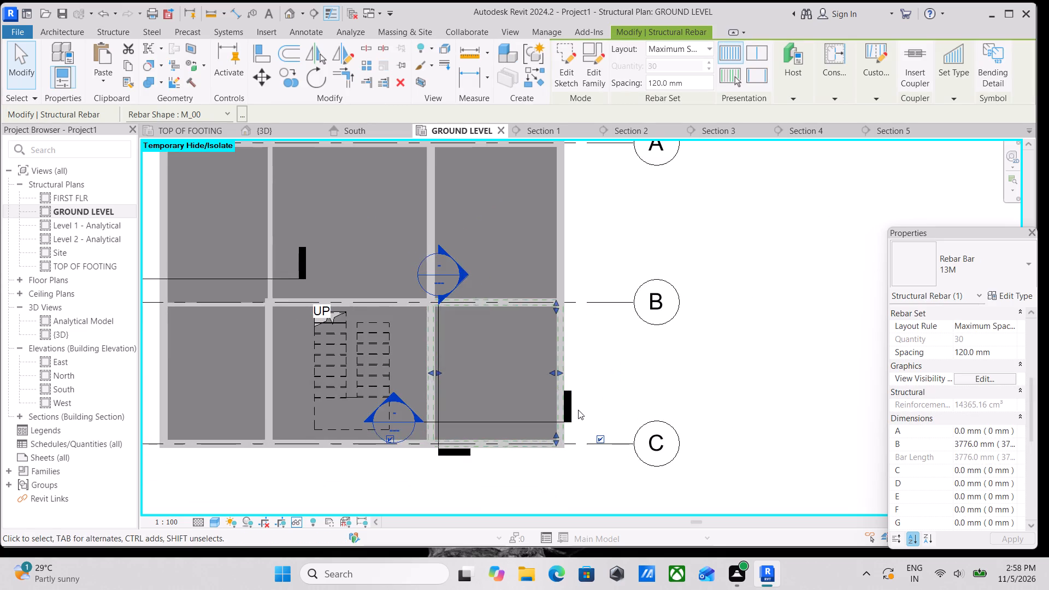
{"action": "scroll", "coordinate": [578, 410], "scroll_direction": "up", "scroll_amount": 2}
{"action": "key", "text": "Escape"}
{"action": "key", "text": "Escape"}
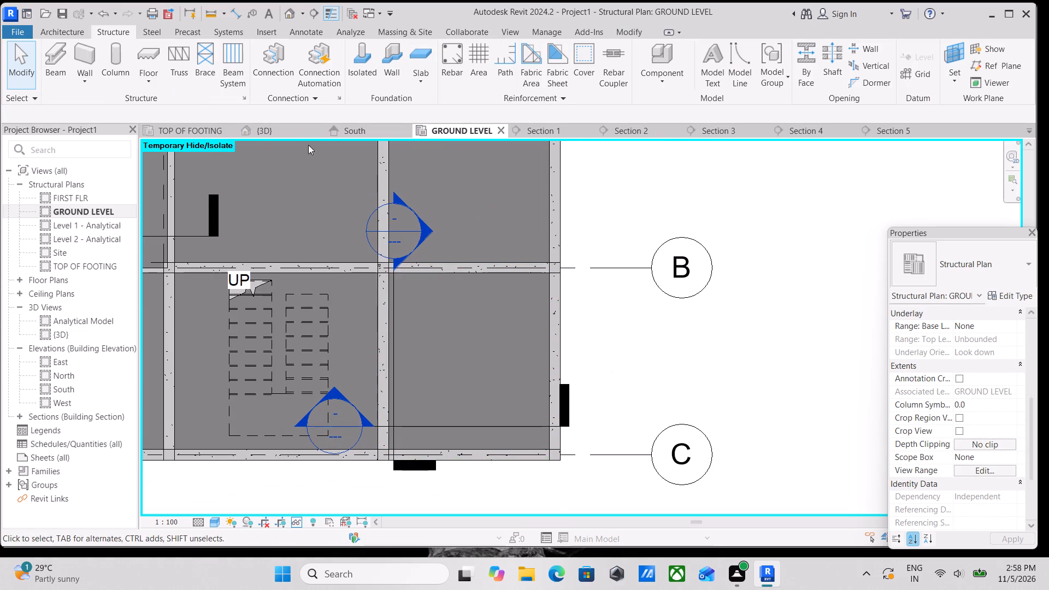
Examine the southeast GROUND LEVEL slab's bars up close along its edge beams in the {3D} view.
{"action": "left_click", "coordinate": [270, 131]}
{"action": "scroll", "coordinate": [515, 432], "scroll_direction": "down", "scroll_amount": 1}
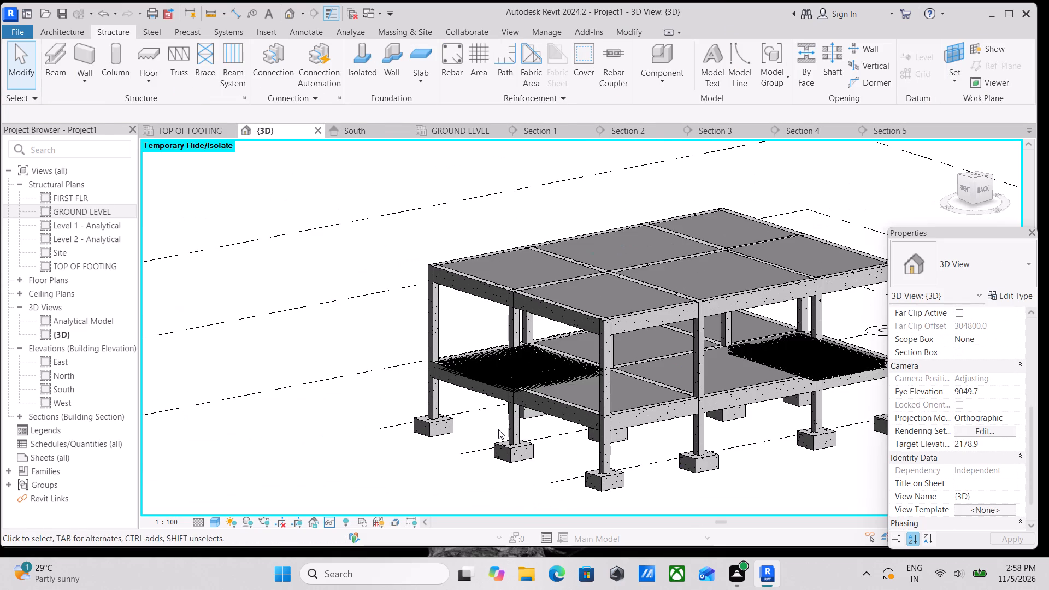
{"action": "middle_click_drag", "start_coordinate": [458, 400], "coordinate": [508, 491]}
{"action": "middle_click_drag", "start_coordinate": [490, 440], "coordinate": [551, 489]}
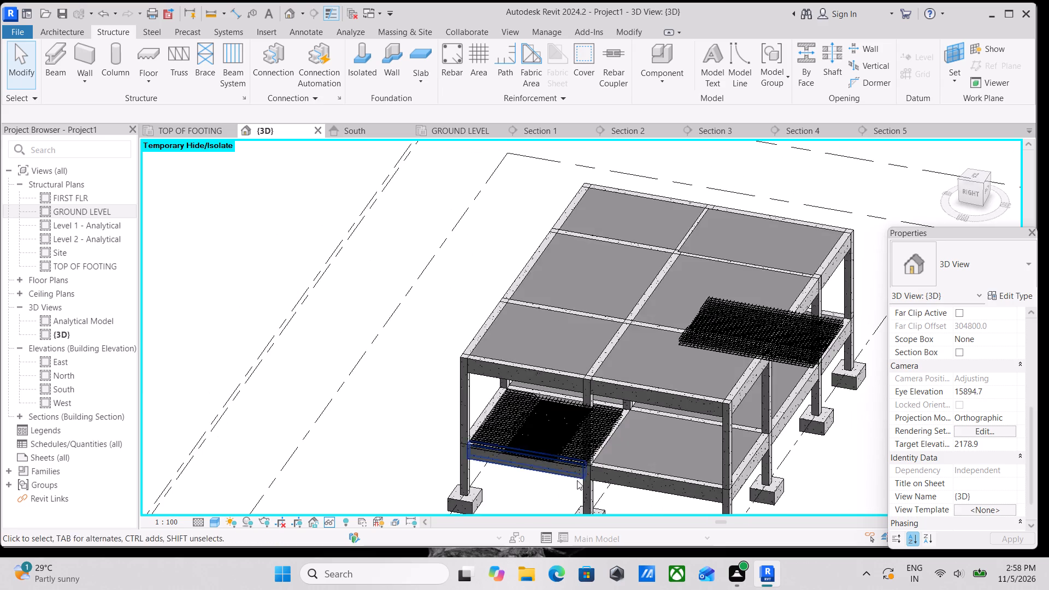
{"action": "scroll", "coordinate": [582, 478], "scroll_direction": "up", "scroll_amount": 2}
{"action": "middle_click_drag", "start_coordinate": [550, 477], "coordinate": [618, 493], "text": "shift"}
{"action": "scroll", "coordinate": [617, 460], "scroll_direction": "up", "scroll_amount": 5}
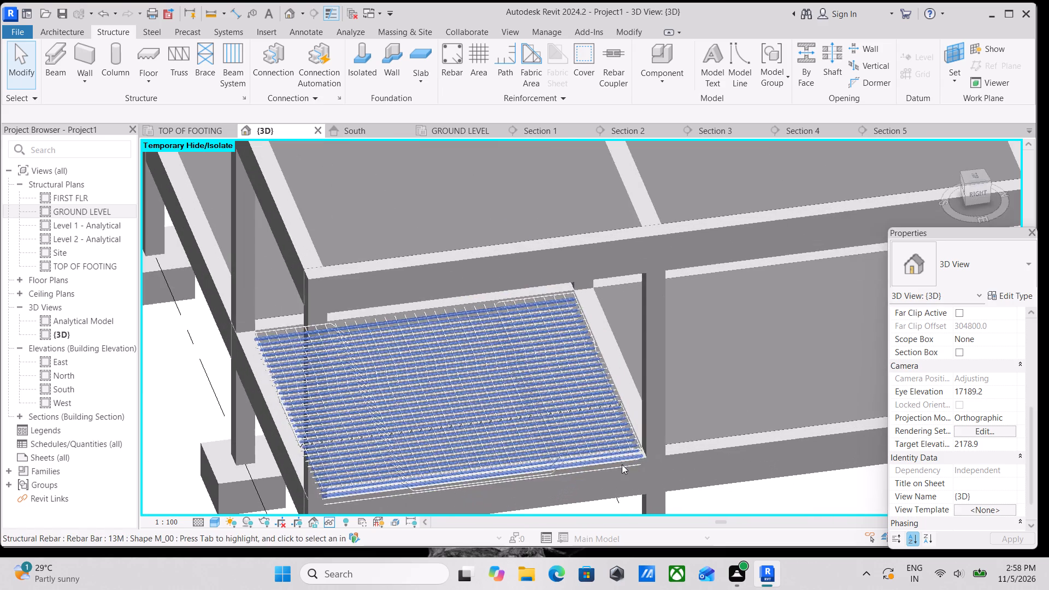
{"action": "scroll", "coordinate": [621, 473], "scroll_direction": "up", "scroll_amount": 3}
{"action": "scroll", "coordinate": [642, 387], "scroll_direction": "up", "scroll_amount": 6}
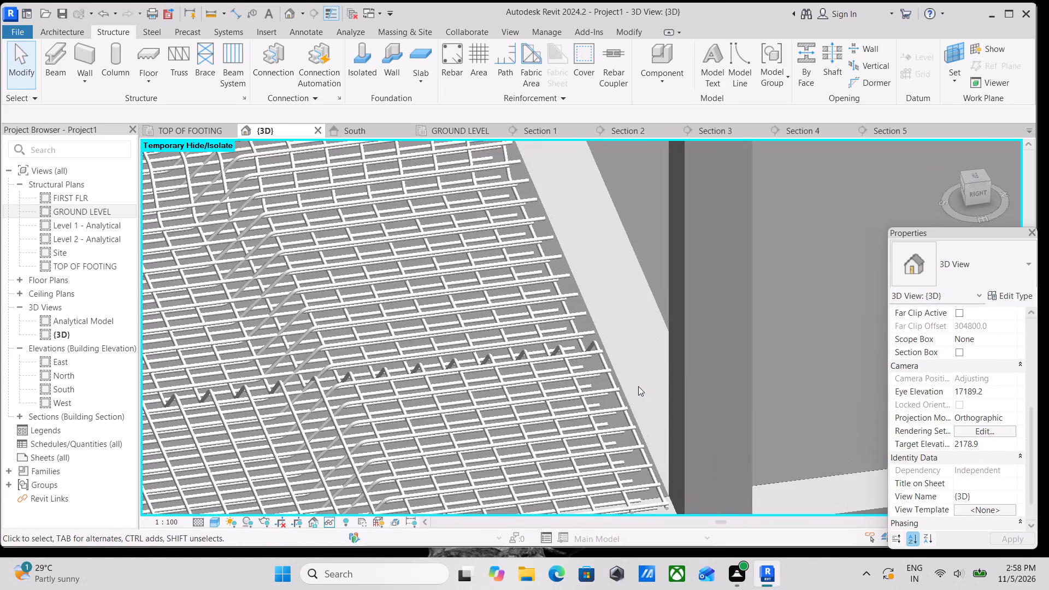
{"action": "scroll", "coordinate": [627, 403], "scroll_direction": "down", "scroll_amount": 3}
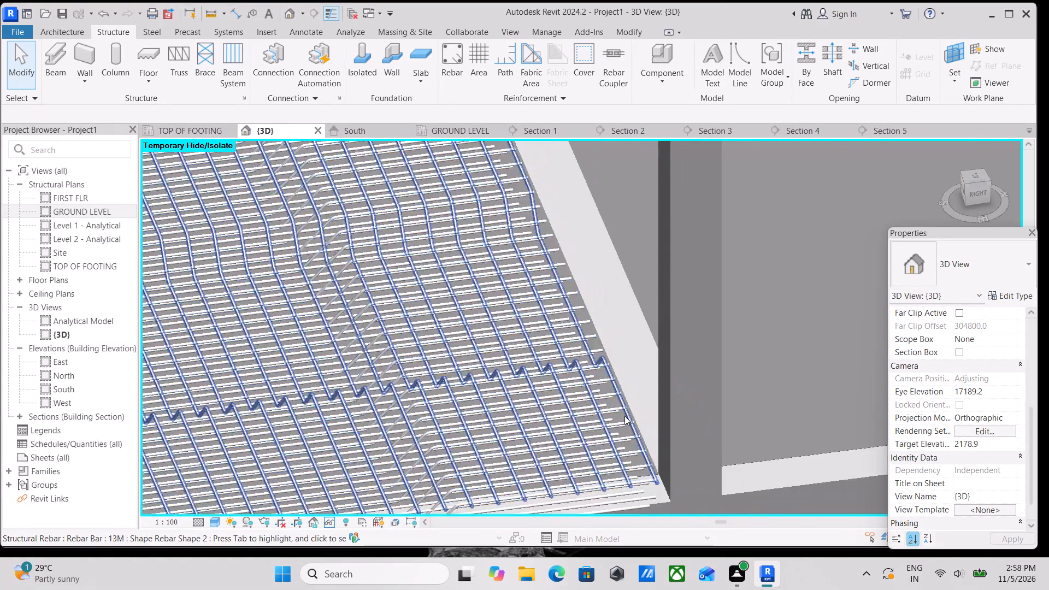
{"action": "scroll", "coordinate": [624, 416], "scroll_direction": "down", "scroll_amount": 3}
{"action": "scroll", "coordinate": [404, 419], "scroll_direction": "down", "scroll_amount": 2}
Propagate the southeast GROUND LEVEL slab's rebar by host, picking the adjacent northeast slab as a destination.
{"action": "middle_click_drag", "start_coordinate": [420, 419], "coordinate": [597, 436]}
{"action": "scroll", "coordinate": [308, 329], "scroll_direction": "up", "scroll_amount": 4}
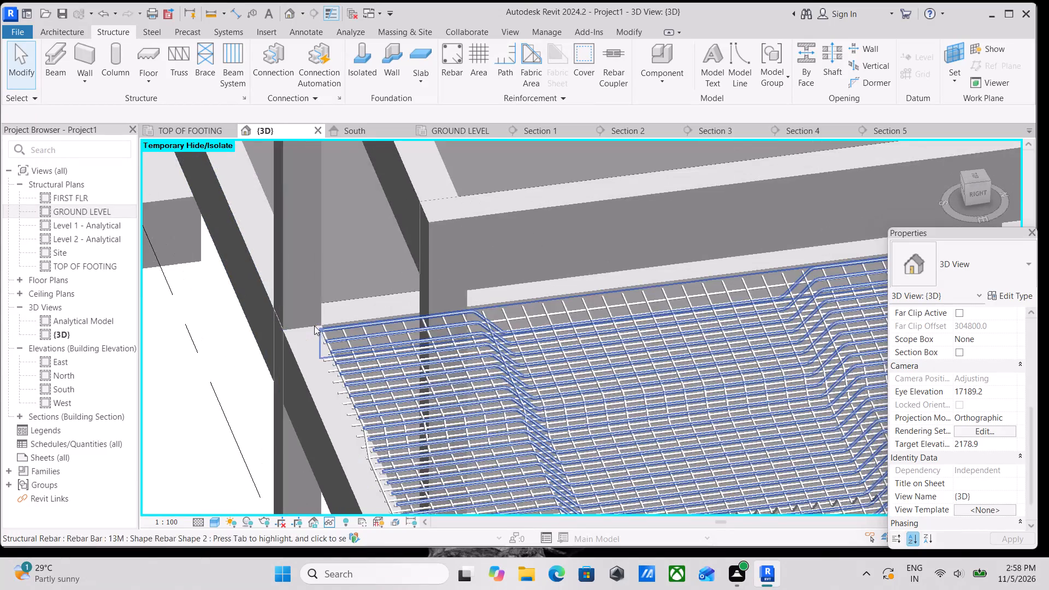
{"action": "scroll", "coordinate": [314, 326], "scroll_direction": "up", "scroll_amount": 11}
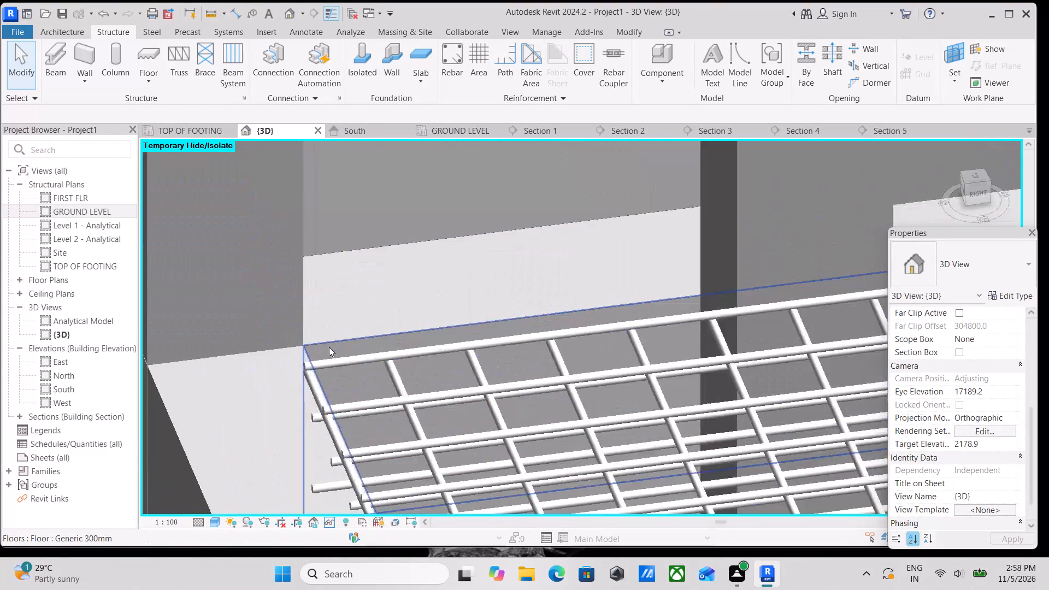
{"action": "scroll", "coordinate": [329, 347], "scroll_direction": "up", "scroll_amount": 1}
{"action": "left_click", "coordinate": [308, 346]}
{"action": "scroll", "coordinate": [308, 346], "scroll_direction": "down", "scroll_amount": 4}
{"action": "scroll", "coordinate": [377, 357], "scroll_direction": "down", "scroll_amount": 4}
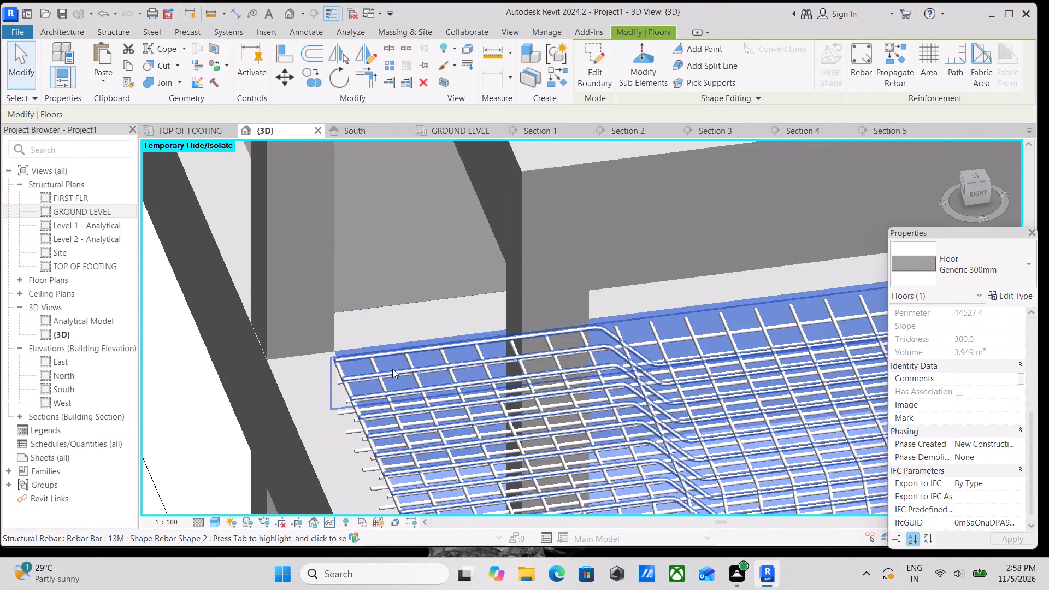
{"action": "scroll", "coordinate": [406, 374], "scroll_direction": "down", "scroll_amount": 12}
{"action": "middle_click_drag", "start_coordinate": [435, 397], "coordinate": [338, 349]}
{"action": "scroll", "coordinate": [458, 372], "scroll_direction": "down", "scroll_amount": 1}
{"action": "middle_click_drag", "start_coordinate": [447, 373], "coordinate": [357, 369]}
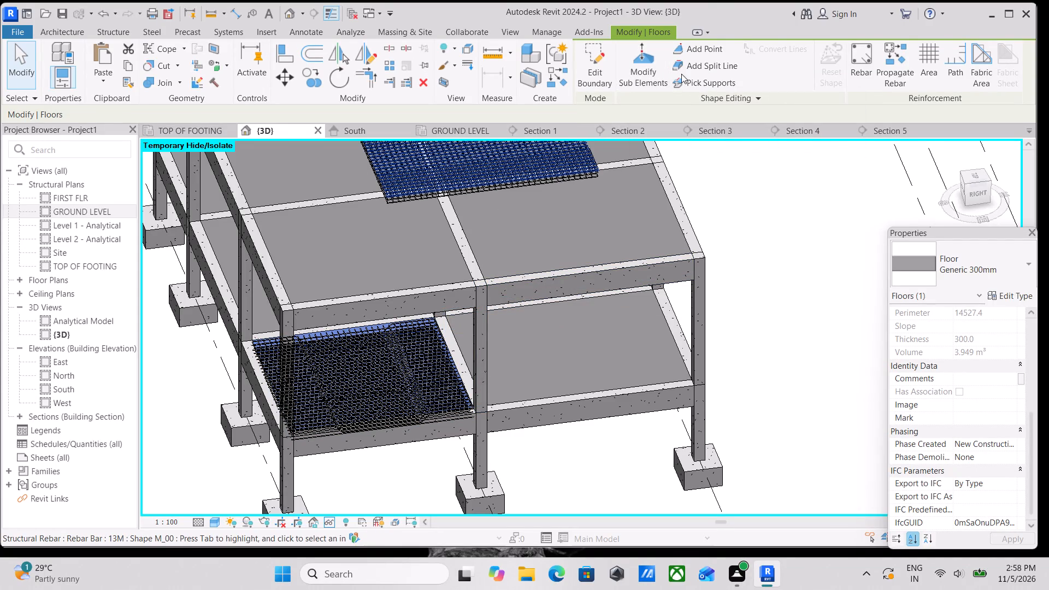
{"action": "left_click", "coordinate": [889, 67]}
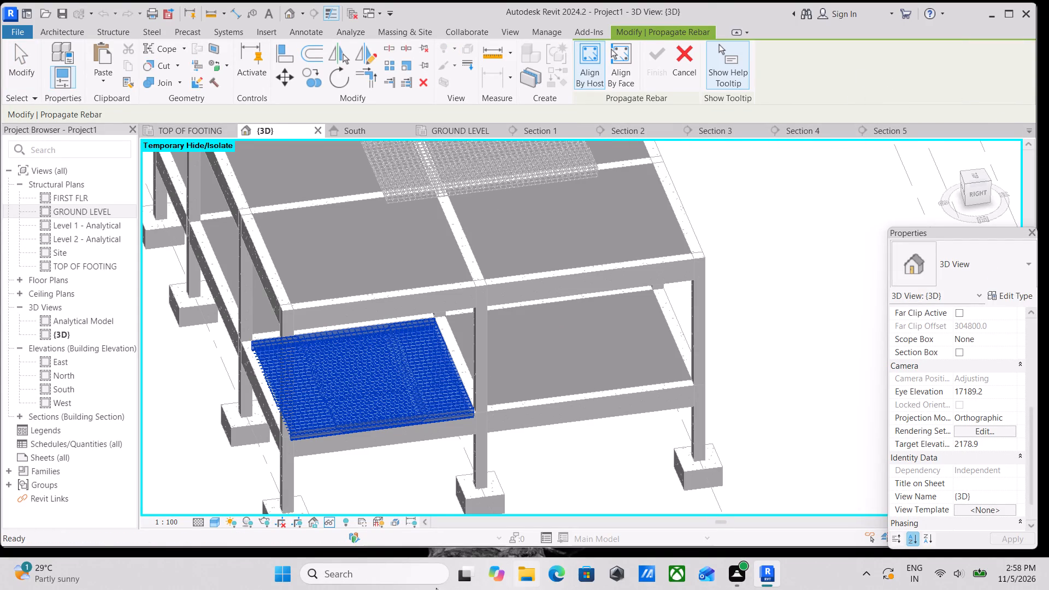
{"action": "scroll", "coordinate": [541, 369], "scroll_direction": "up", "scroll_amount": 2}
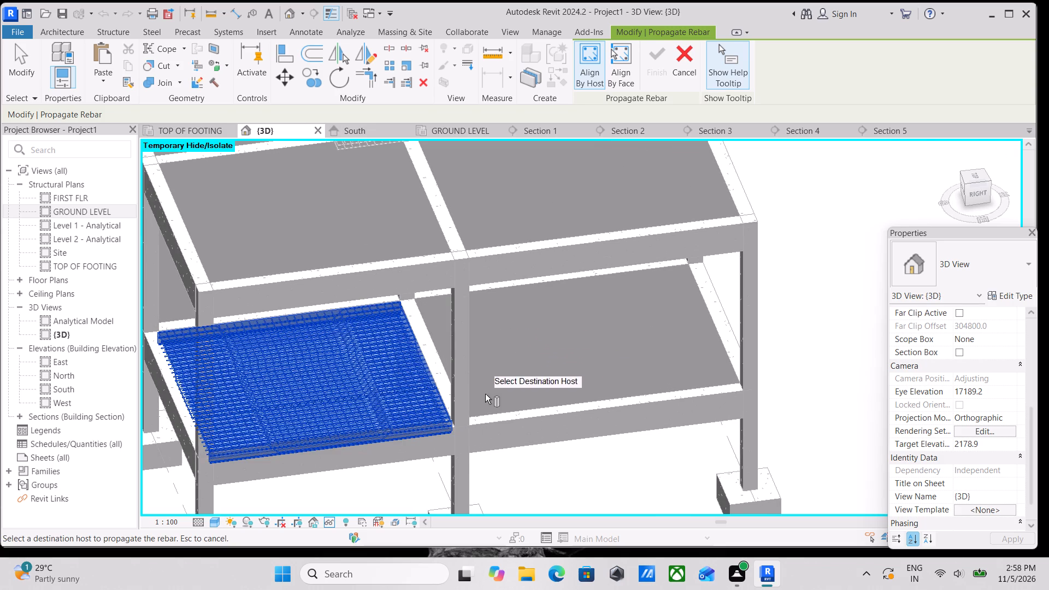
{"action": "scroll", "coordinate": [594, 373], "scroll_direction": "down", "scroll_amount": 2}
{"action": "scroll", "coordinate": [609, 310], "scroll_direction": "up", "scroll_amount": 5}
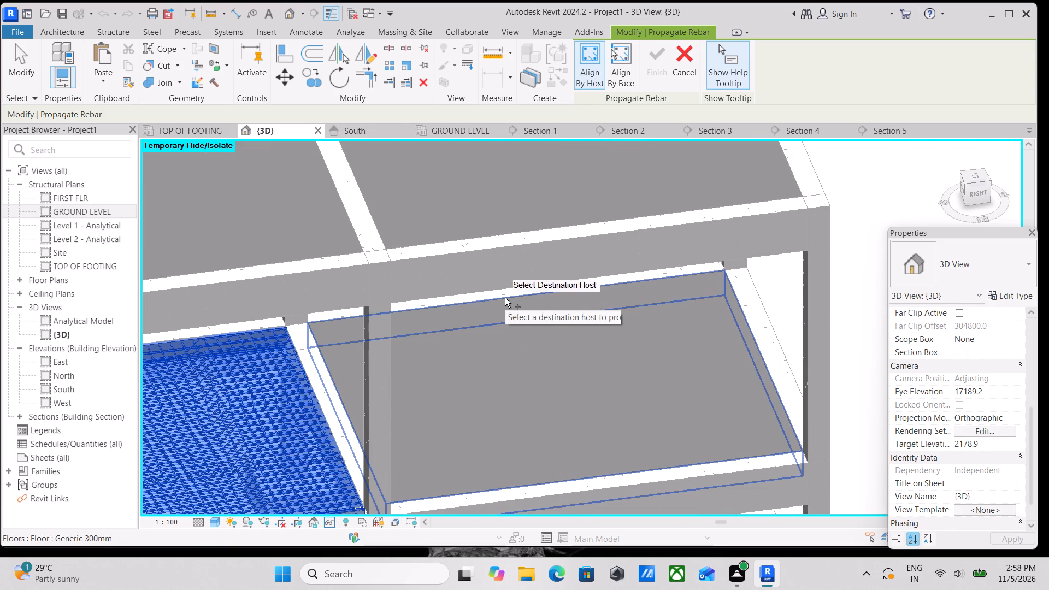
{"action": "left_click", "coordinate": [505, 298]}
{"action": "scroll", "coordinate": [521, 363], "scroll_direction": "down", "scroll_amount": 5}
{"action": "middle_click_drag", "start_coordinate": [509, 382], "coordinate": [564, 380]}
{"action": "scroll", "coordinate": [571, 382], "scroll_direction": "down", "scroll_amount": 1}
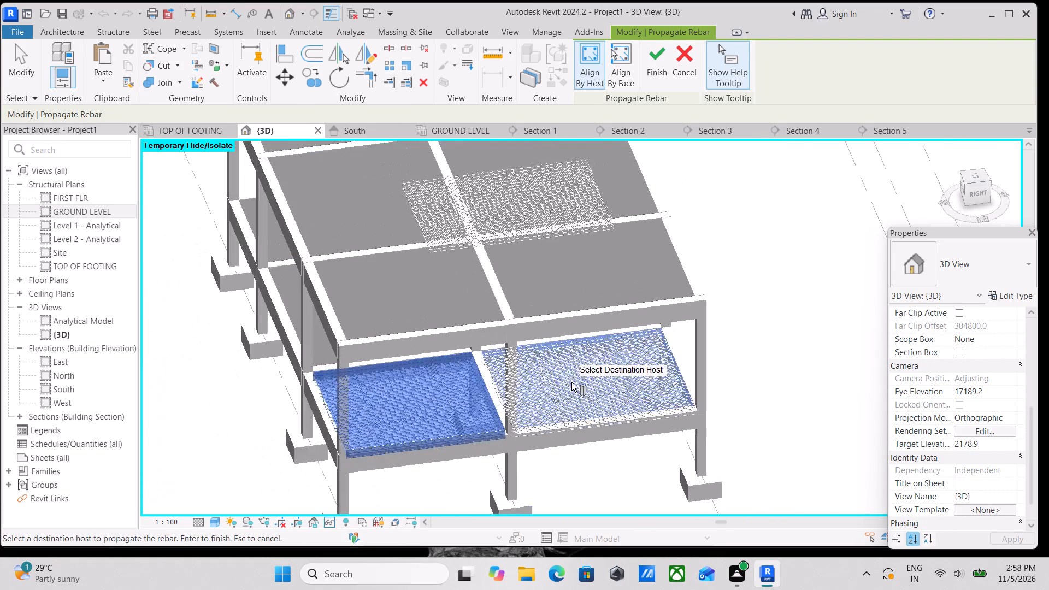
Add the middle-bay slab on the south side of GROUND LEVEL as another rebar destination host.
{"action": "scroll", "coordinate": [571, 382], "scroll_direction": "down", "scroll_amount": 6}
{"action": "middle_click_drag", "start_coordinate": [516, 430], "coordinate": [649, 332], "text": "shift"}
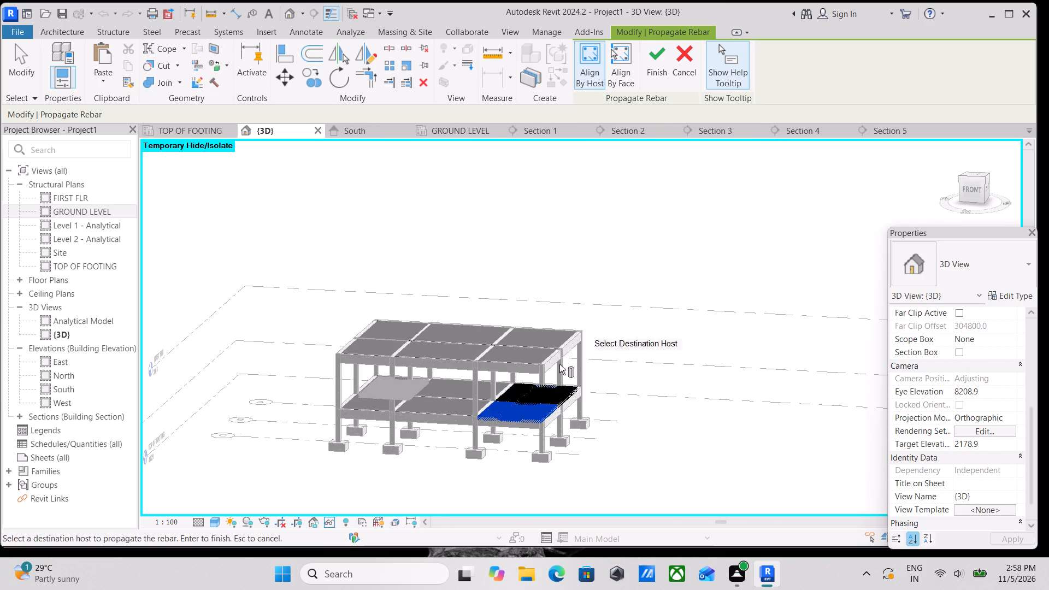
{"action": "scroll", "coordinate": [492, 394], "scroll_direction": "up", "scroll_amount": 3}
{"action": "middle_click_drag", "start_coordinate": [446, 410], "coordinate": [469, 499], "text": "shift"}
{"action": "scroll", "coordinate": [410, 447], "scroll_direction": "up", "scroll_amount": 3}
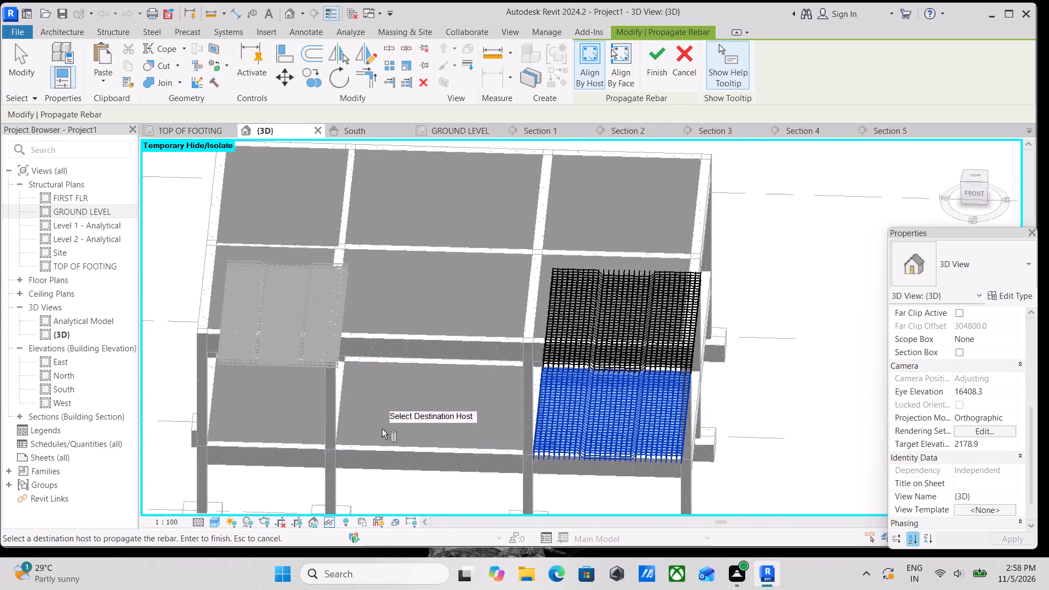
{"action": "scroll", "coordinate": [382, 428], "scroll_direction": "up", "scroll_amount": 2}
{"action": "scroll", "coordinate": [410, 428], "scroll_direction": "down", "scroll_amount": 2}
{"action": "middle_click_drag", "start_coordinate": [410, 428], "coordinate": [484, 354], "text": "shift"}
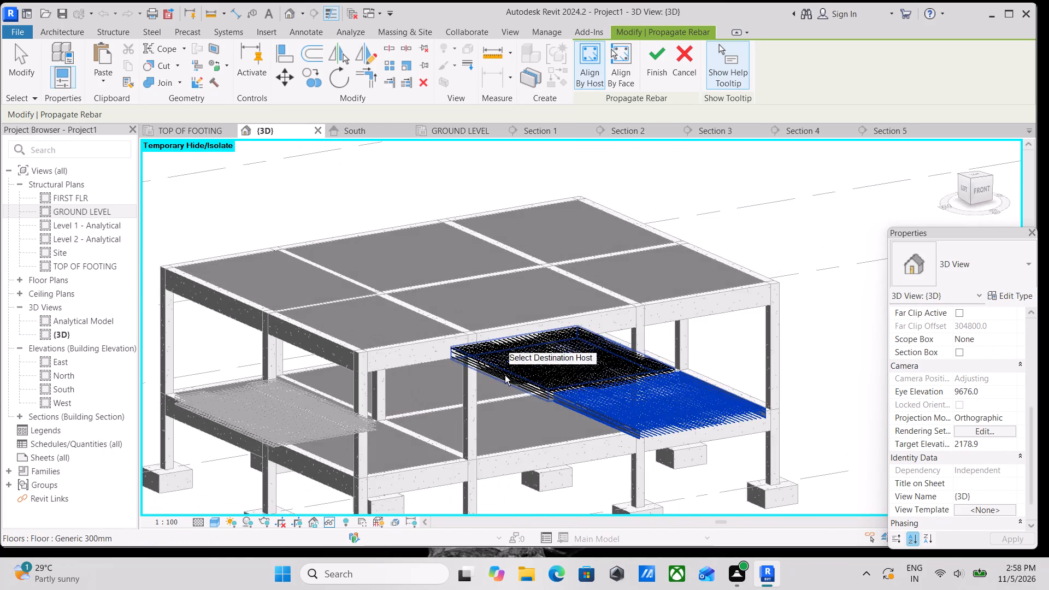
{"action": "scroll", "coordinate": [514, 392], "scroll_direction": "up", "scroll_amount": 6}
{"action": "scroll", "coordinate": [509, 399], "scroll_direction": "down", "scroll_amount": 3}
{"action": "middle_click_drag", "start_coordinate": [513, 397], "coordinate": [468, 414]}
{"action": "middle_click_drag", "start_coordinate": [425, 402], "coordinate": [308, 380], "text": "shift"}
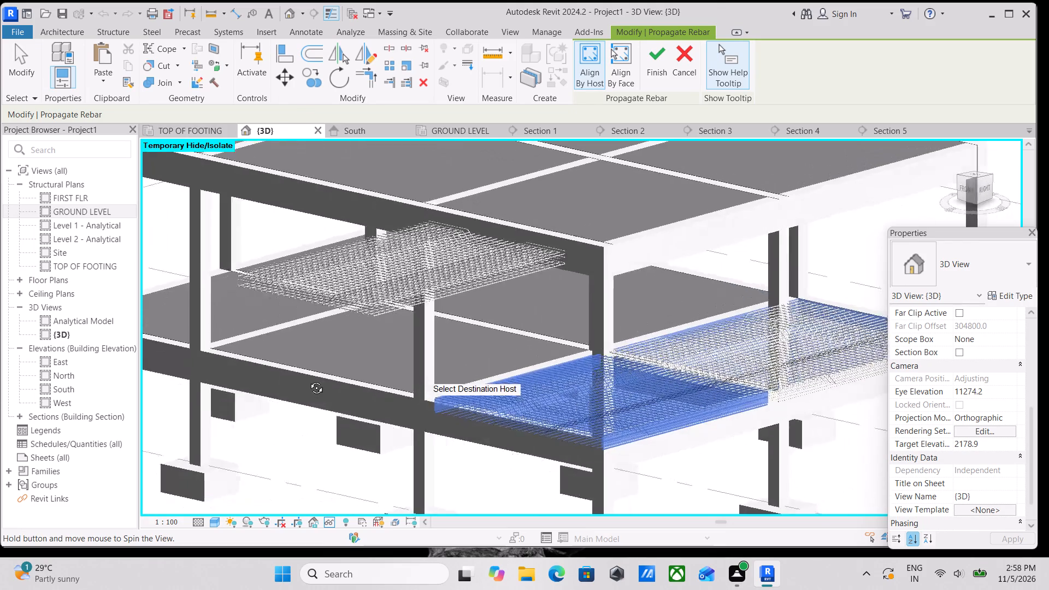
{"action": "middle_click_drag", "start_coordinate": [308, 380], "coordinate": [376, 403], "text": "shift"}
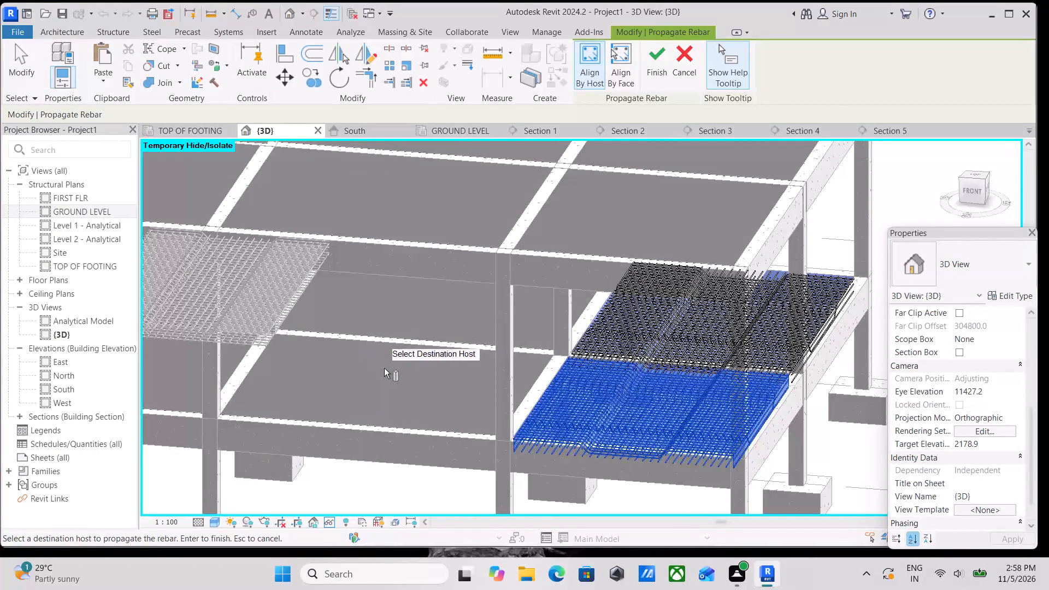
{"action": "scroll", "coordinate": [384, 368], "scroll_direction": "down", "scroll_amount": 2}
{"action": "middle_click_drag", "start_coordinate": [341, 373], "coordinate": [354, 442], "text": "shift"}
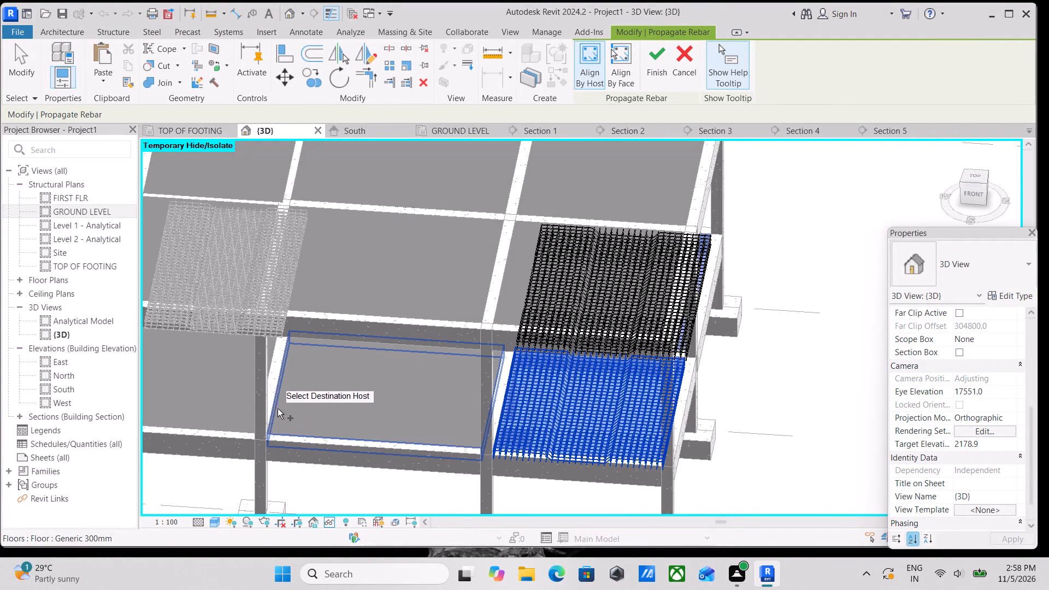
{"action": "left_click", "coordinate": [275, 409]}
Add the middle-bay slab on the north side of GROUND LEVEL as a destination host and finish the rebar propagation.
{"action": "scroll", "coordinate": [335, 383], "scroll_direction": "down", "scroll_amount": 1}
{"action": "middle_click_drag", "start_coordinate": [335, 383], "coordinate": [470, 309]}
{"action": "scroll", "coordinate": [470, 309], "scroll_direction": "down", "scroll_amount": 1, "text": "shift"}
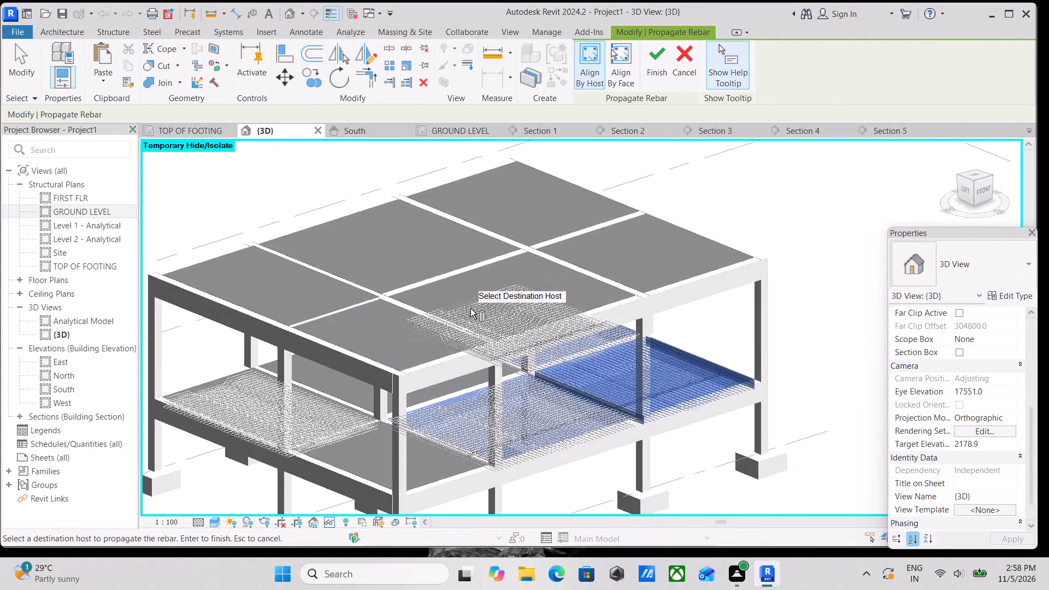
{"action": "middle_click_drag", "start_coordinate": [321, 421], "coordinate": [372, 405], "text": "shift"}
{"action": "scroll", "coordinate": [283, 404], "scroll_direction": "up", "scroll_amount": 3}
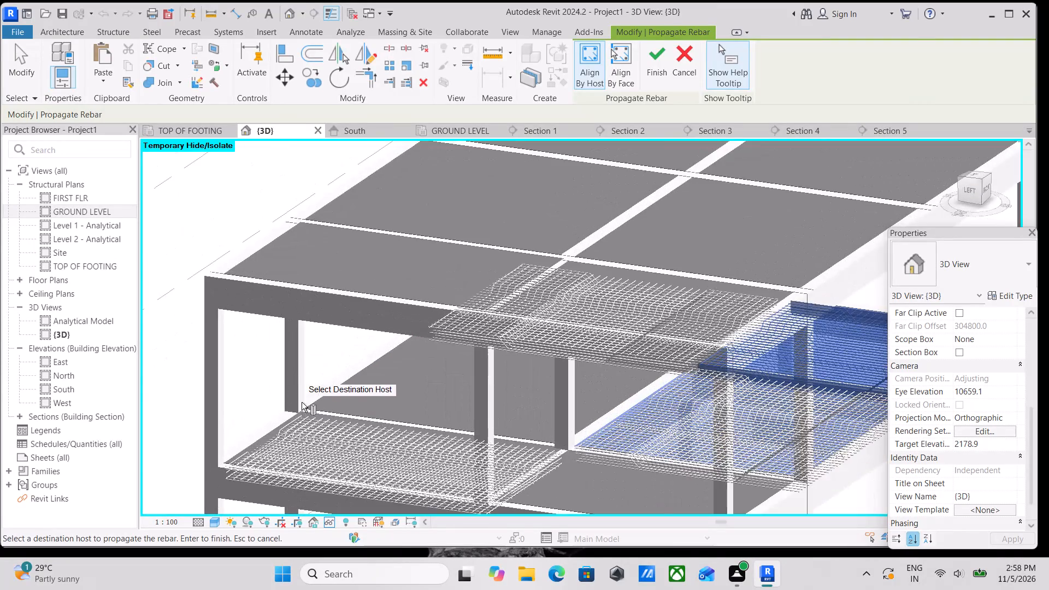
{"action": "scroll", "coordinate": [320, 401], "scroll_direction": "up", "scroll_amount": 3}
{"action": "left_click", "coordinate": [327, 398]}
{"action": "scroll", "coordinate": [406, 392], "scroll_direction": "down", "scroll_amount": 4}
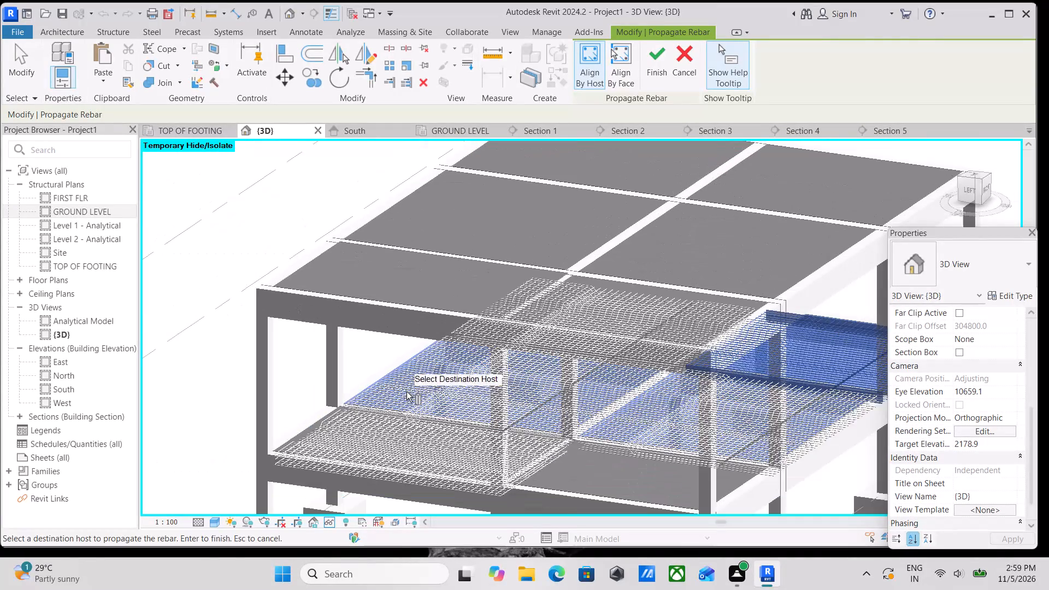
{"action": "scroll", "coordinate": [435, 394], "scroll_direction": "down", "scroll_amount": 2}
{"action": "middle_click_drag", "start_coordinate": [414, 396], "coordinate": [386, 396]}
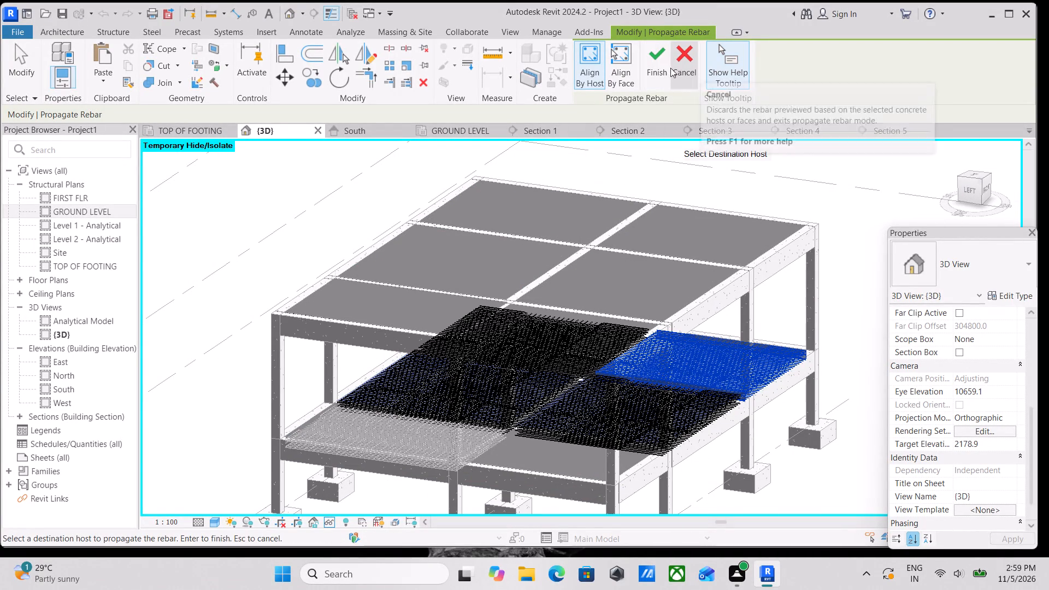
{"action": "left_click", "coordinate": [658, 68]}
Propagate the northwest GROUND LEVEL slab's rebar by host to the adjacent southwest slab.
{"action": "scroll", "coordinate": [473, 427], "scroll_direction": "down", "scroll_amount": 1}
{"action": "middle_click_drag", "start_coordinate": [473, 427], "coordinate": [486, 463]}
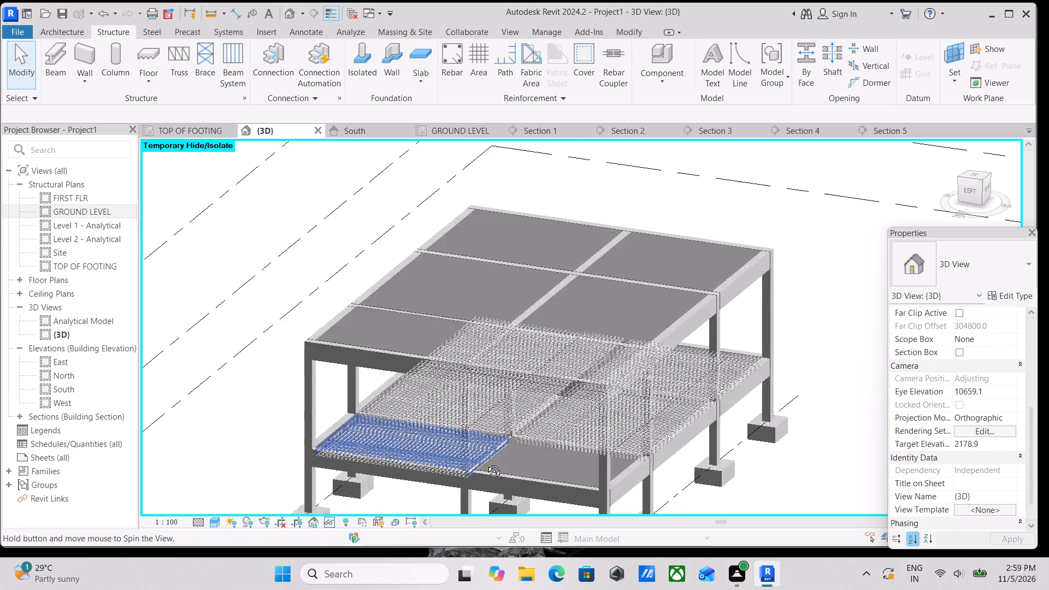
{"action": "middle_click_drag", "start_coordinate": [486, 463], "coordinate": [499, 505]}
{"action": "middle_click_drag", "start_coordinate": [493, 499], "coordinate": [480, 363]}
{"action": "scroll", "coordinate": [375, 376], "scroll_direction": "up", "scroll_amount": 7}
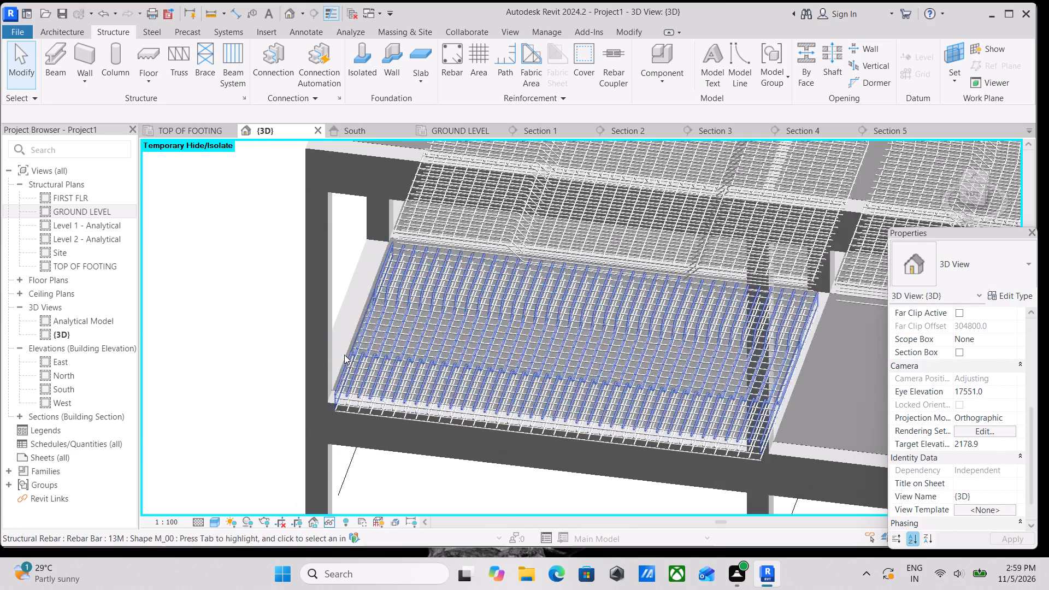
{"action": "scroll", "coordinate": [390, 397], "scroll_direction": "up", "scroll_amount": 2}
{"action": "scroll", "coordinate": [329, 359], "scroll_direction": "up", "scroll_amount": 7}
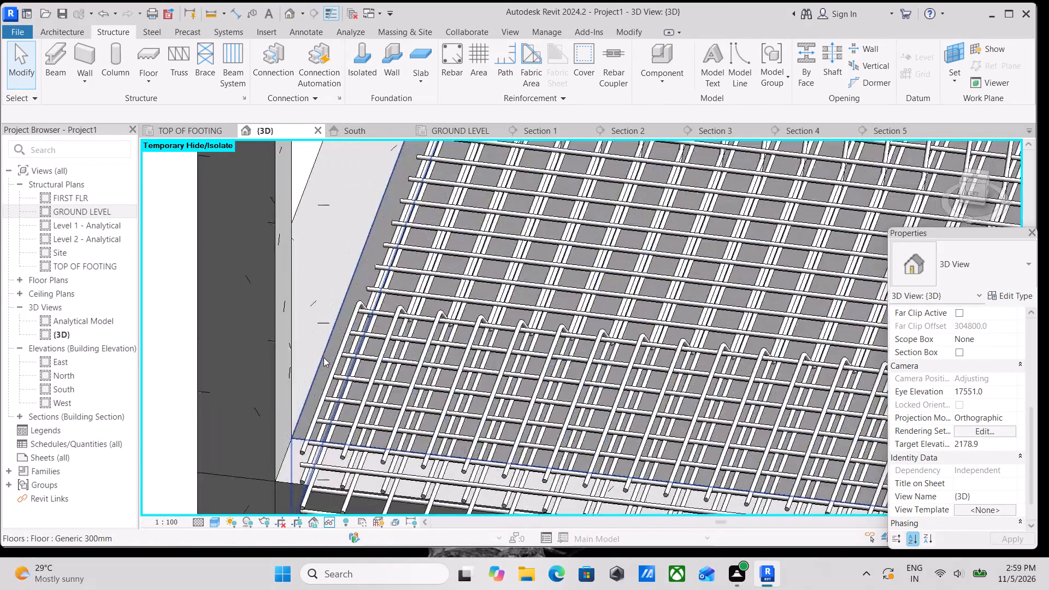
{"action": "left_click", "coordinate": [323, 357]}
{"action": "scroll", "coordinate": [382, 361], "scroll_direction": "down", "scroll_amount": 6}
{"action": "middle_click_drag", "start_coordinate": [476, 363], "coordinate": [358, 376]}
{"action": "scroll", "coordinate": [410, 374], "scroll_direction": "down", "scroll_amount": 2}
{"action": "middle_click_drag", "start_coordinate": [409, 374], "coordinate": [342, 391]}
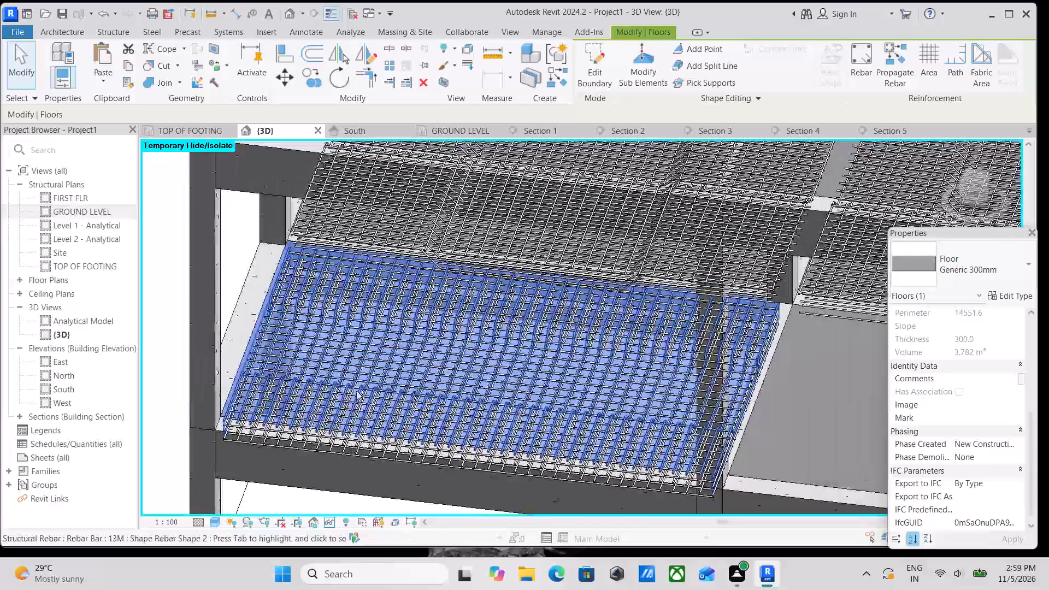
{"action": "middle_click_drag", "start_coordinate": [420, 382], "coordinate": [388, 387]}
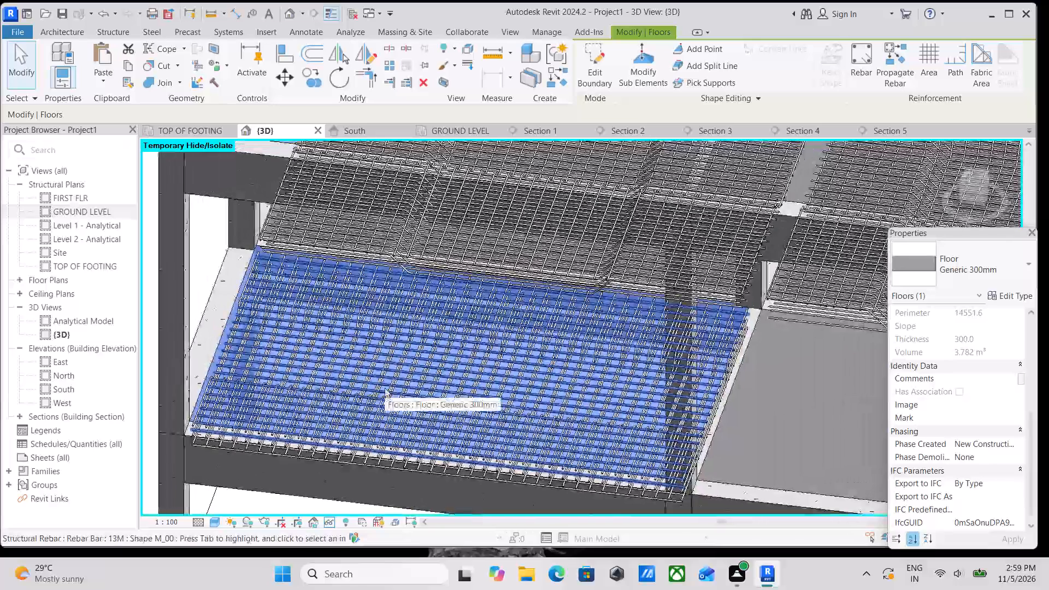
{"action": "left_click", "coordinate": [883, 56]}
{"action": "scroll", "coordinate": [662, 341], "scroll_direction": "down", "scroll_amount": 2}
{"action": "middle_click_drag", "start_coordinate": [662, 341], "coordinate": [469, 322]}
{"action": "left_click", "coordinate": [513, 390]}
{"action": "scroll", "coordinate": [568, 387], "scroll_direction": "down", "scroll_amount": 1}
{"action": "middle_click_drag", "start_coordinate": [557, 391], "coordinate": [523, 412]}
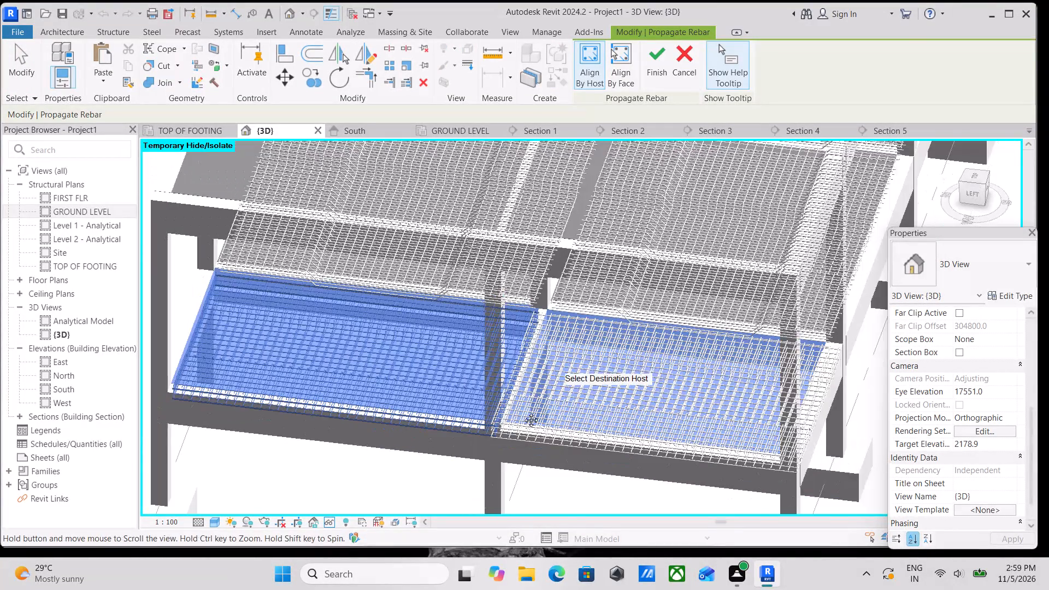
{"action": "middle_click_drag", "start_coordinate": [523, 412], "coordinate": [487, 435]}
{"action": "left_click", "coordinate": [653, 49]}
Examine the reinforcement of all the GROUND LEVEL slabs from several sides of the building in the {3D} view.
{"action": "scroll", "coordinate": [579, 292], "scroll_direction": "down", "scroll_amount": 1}
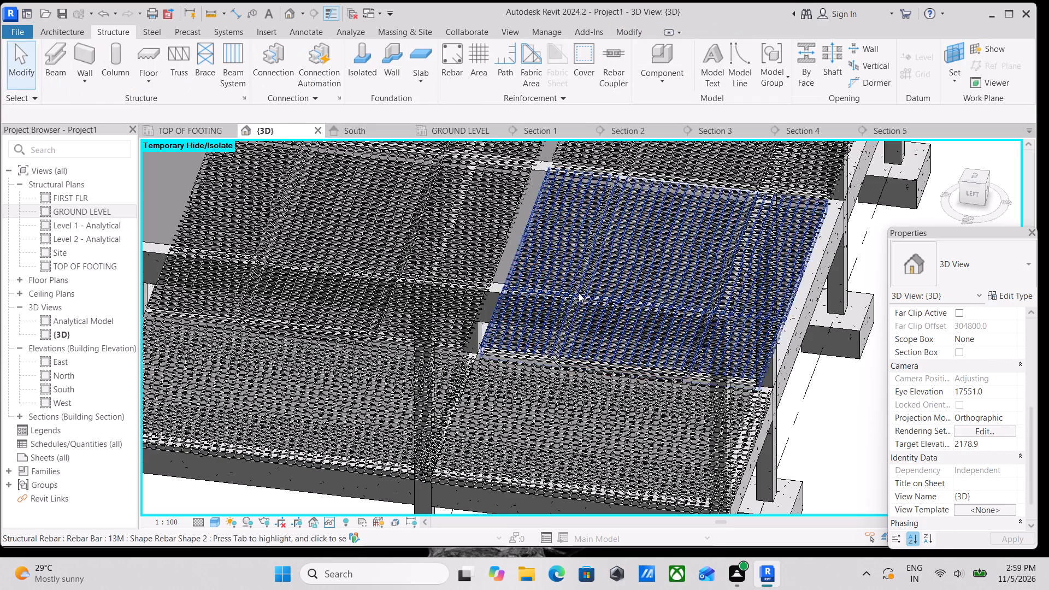
{"action": "scroll", "coordinate": [579, 293], "scroll_direction": "down", "scroll_amount": 5}
{"action": "middle_click_drag", "start_coordinate": [602, 338], "coordinate": [757, 150], "text": "shift"}
{"action": "middle_click_drag", "start_coordinate": [614, 241], "coordinate": [596, 397]}
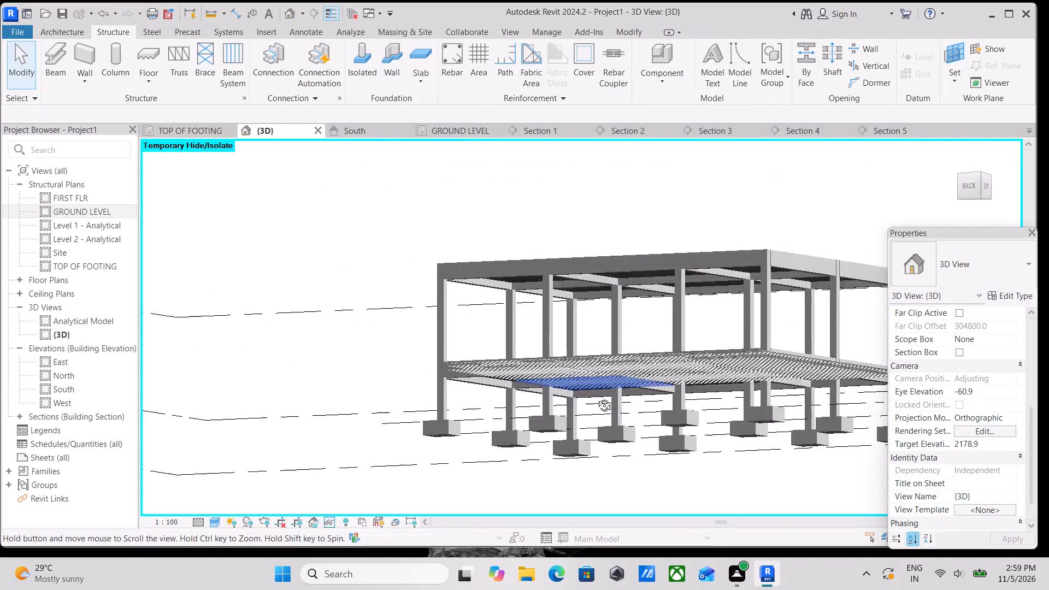
{"action": "middle_click_drag", "start_coordinate": [596, 397], "coordinate": [597, 400]}
{"action": "middle_click_drag", "start_coordinate": [576, 369], "coordinate": [606, 456]}
{"action": "middle_click_drag", "start_coordinate": [561, 393], "coordinate": [566, 478]}
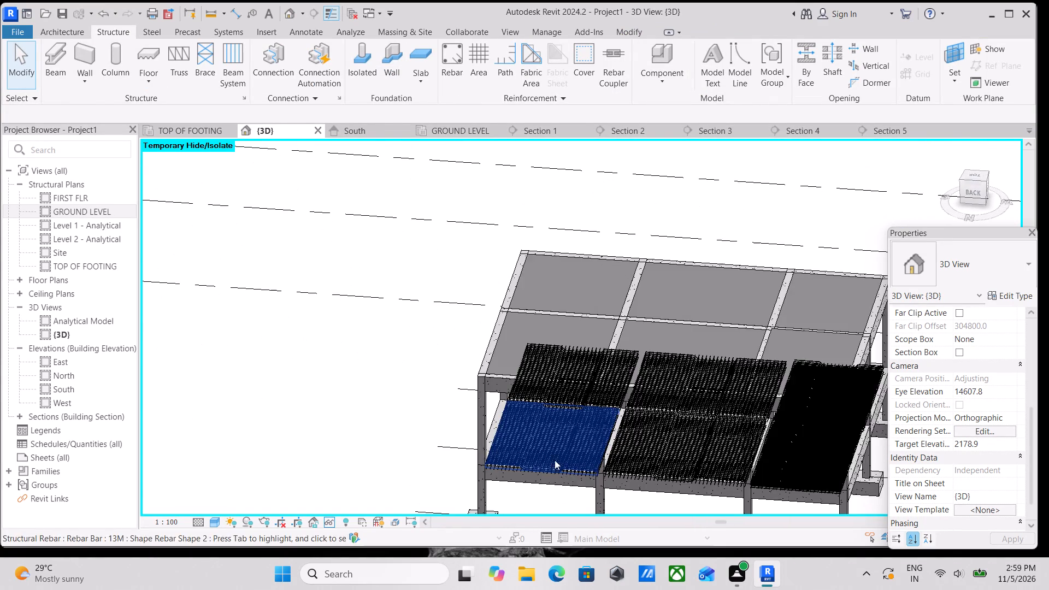
{"action": "middle_click_drag", "start_coordinate": [550, 450], "coordinate": [413, 449]}
{"action": "scroll", "coordinate": [405, 364], "scroll_direction": "up", "scroll_amount": 3}
{"action": "scroll", "coordinate": [362, 313], "scroll_direction": "up", "scroll_amount": 3}
{"action": "scroll", "coordinate": [362, 281], "scroll_direction": "down", "scroll_amount": 2}
{"action": "middle_click_drag", "start_coordinate": [362, 281], "coordinate": [340, 247]}
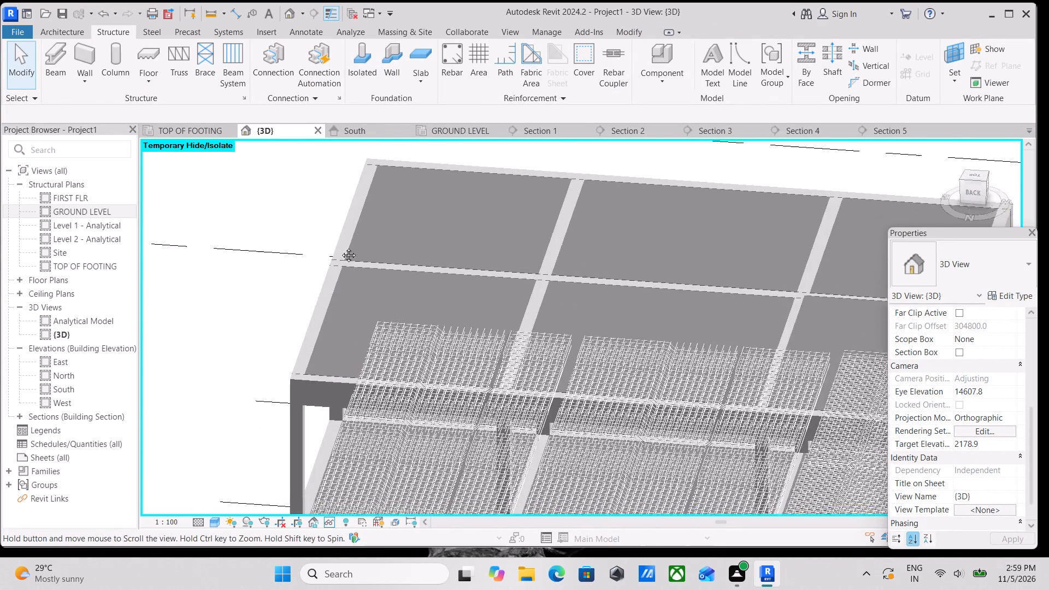
{"action": "middle_click_drag", "start_coordinate": [340, 247], "coordinate": [339, 234]}
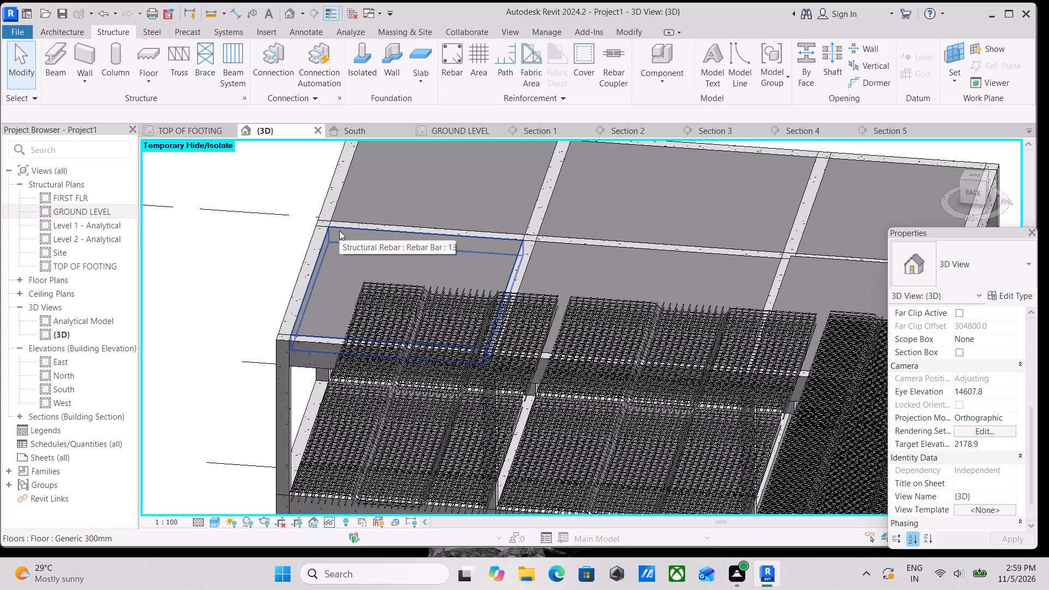
{"action": "scroll", "coordinate": [367, 272], "scroll_direction": "down", "scroll_amount": 1}
{"action": "middle_click_drag", "start_coordinate": [367, 279], "coordinate": [387, 222]}
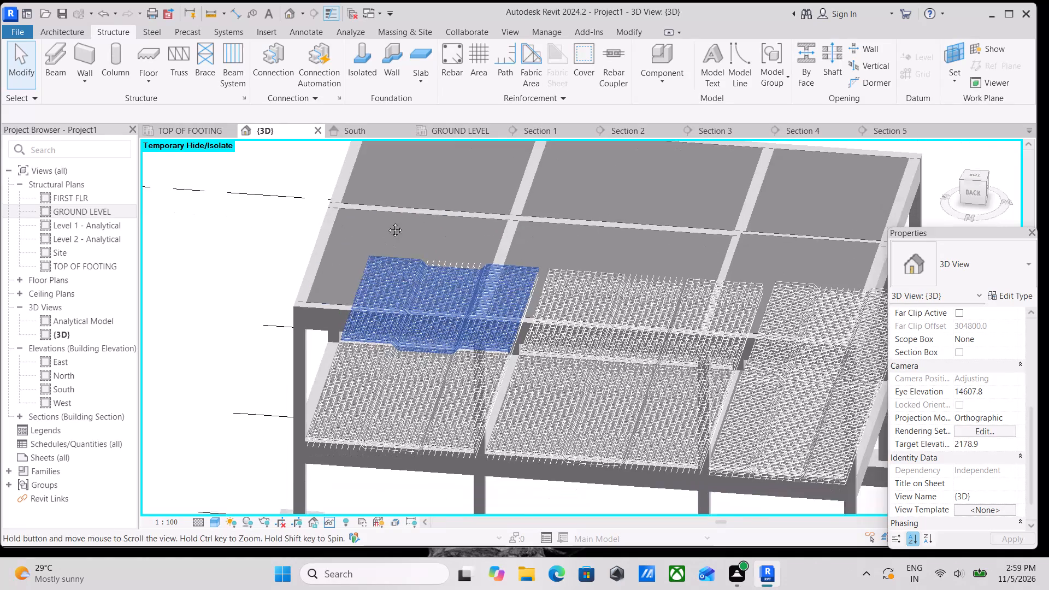
Start propagating rebar by host from the reinforced northeast corner slab of GROUND LEVEL, bringing the candidate destination slabs into view.
{"action": "middle_click_drag", "start_coordinate": [387, 222], "coordinate": [397, 206]}
{"action": "scroll", "coordinate": [381, 398], "scroll_direction": "up", "scroll_amount": 14}
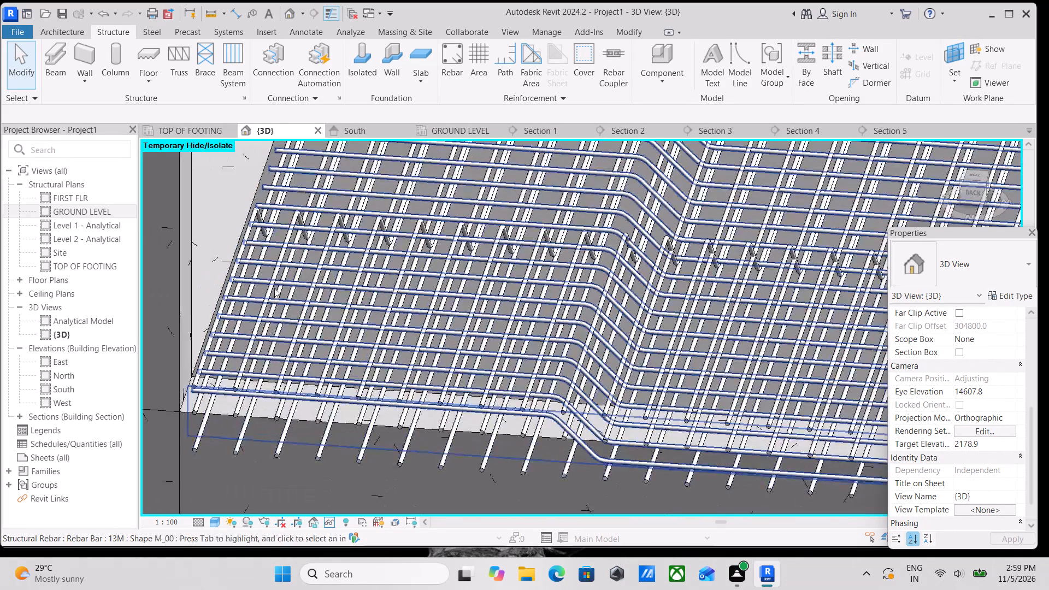
{"action": "scroll", "coordinate": [282, 265], "scroll_direction": "up", "scroll_amount": 2}
{"action": "scroll", "coordinate": [317, 296], "scroll_direction": "down", "scroll_amount": 3}
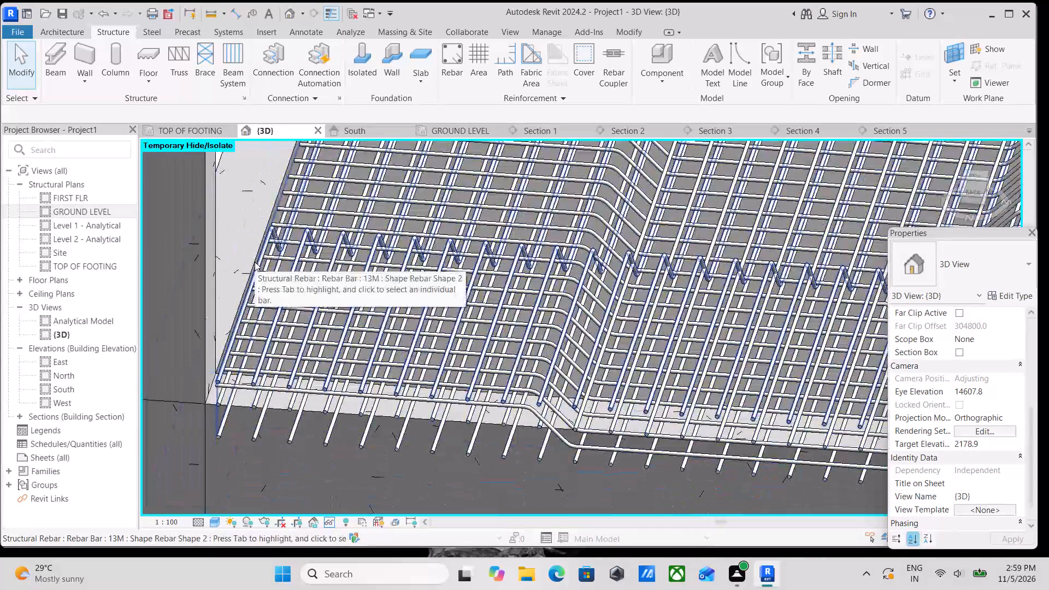
{"action": "scroll", "coordinate": [252, 267], "scroll_direction": "up", "scroll_amount": 9}
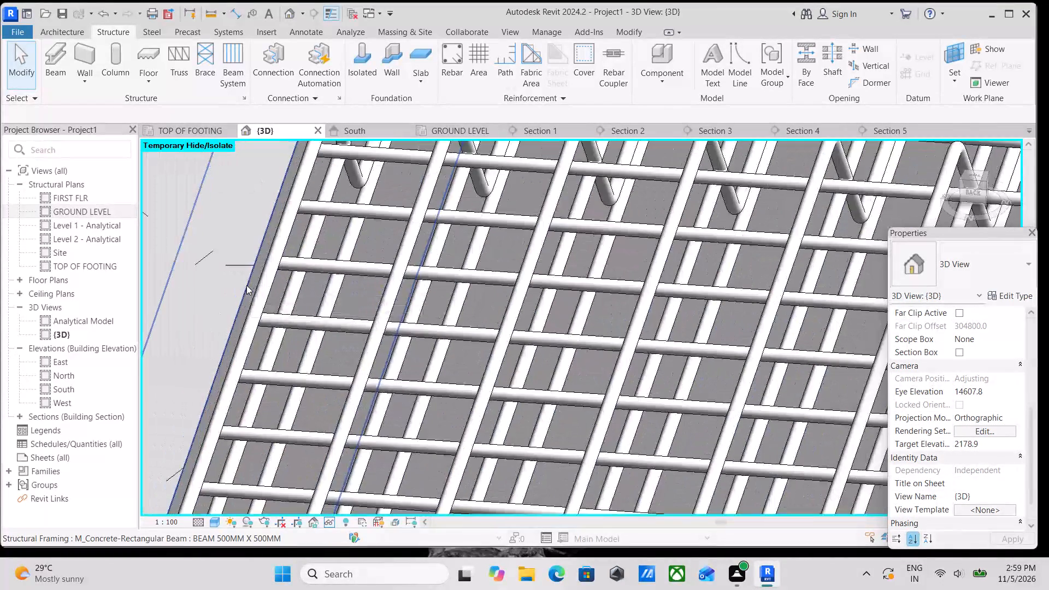
{"action": "scroll", "coordinate": [249, 290], "scroll_direction": "up", "scroll_amount": 3}
{"action": "left_click", "coordinate": [249, 290]}
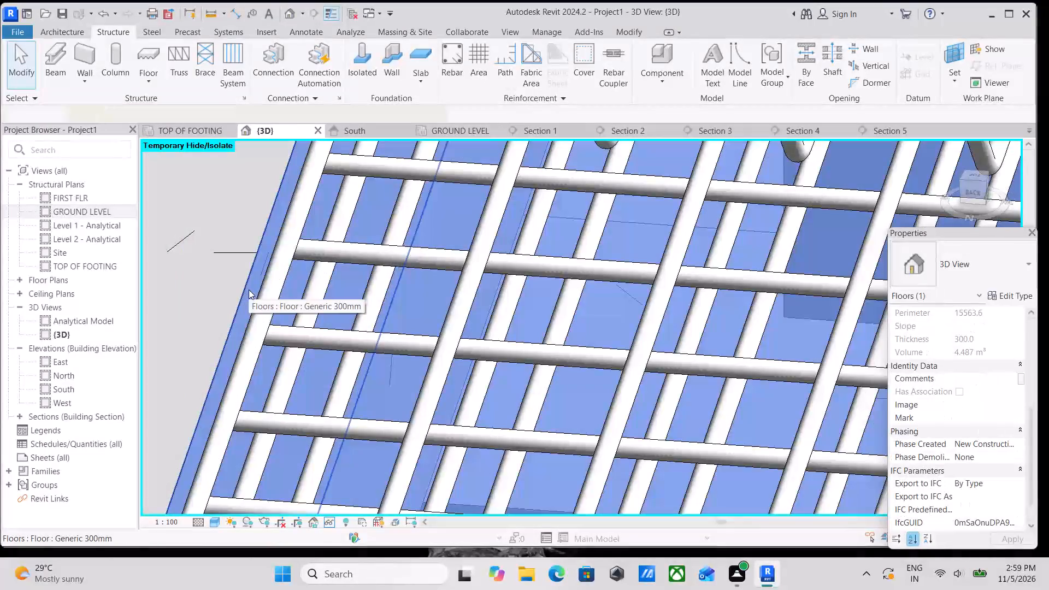
{"action": "scroll", "coordinate": [249, 290], "scroll_direction": "down", "scroll_amount": 13}
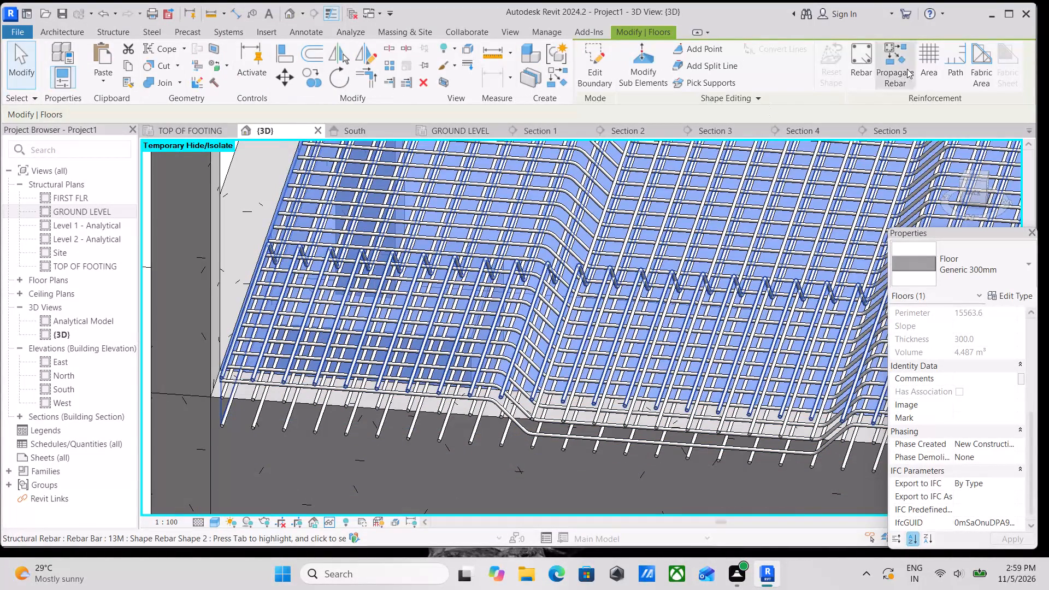
{"action": "left_click", "coordinate": [898, 66]}
{"action": "scroll", "coordinate": [571, 322], "scroll_direction": "down", "scroll_amount": 8}
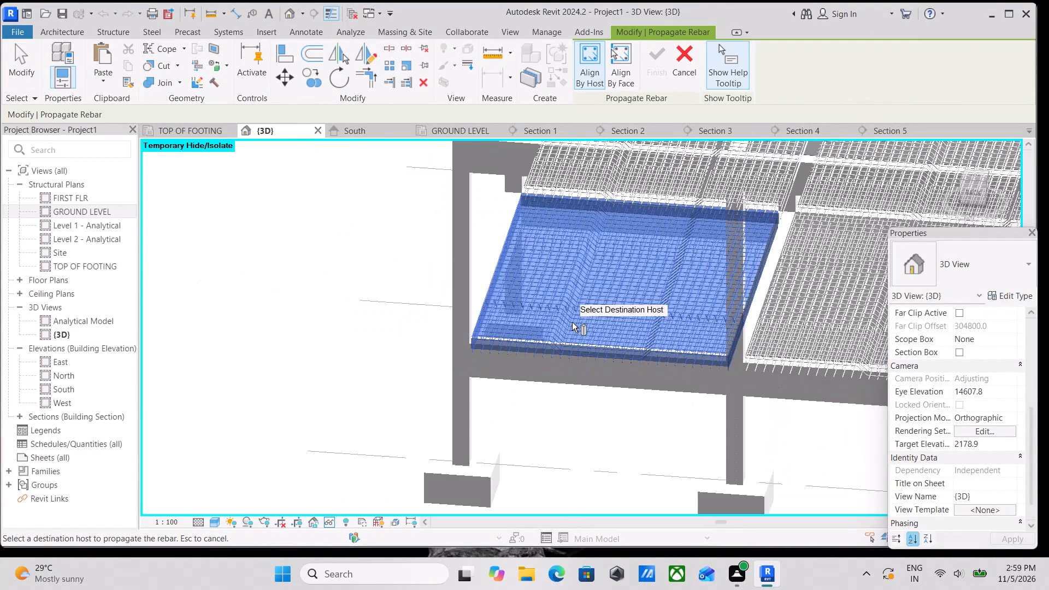
{"action": "scroll", "coordinate": [572, 322], "scroll_direction": "down", "scroll_amount": 4}
{"action": "middle_click_drag", "start_coordinate": [572, 306], "coordinate": [484, 415]}
{"action": "scroll", "coordinate": [476, 388], "scroll_direction": "down", "scroll_amount": 5}
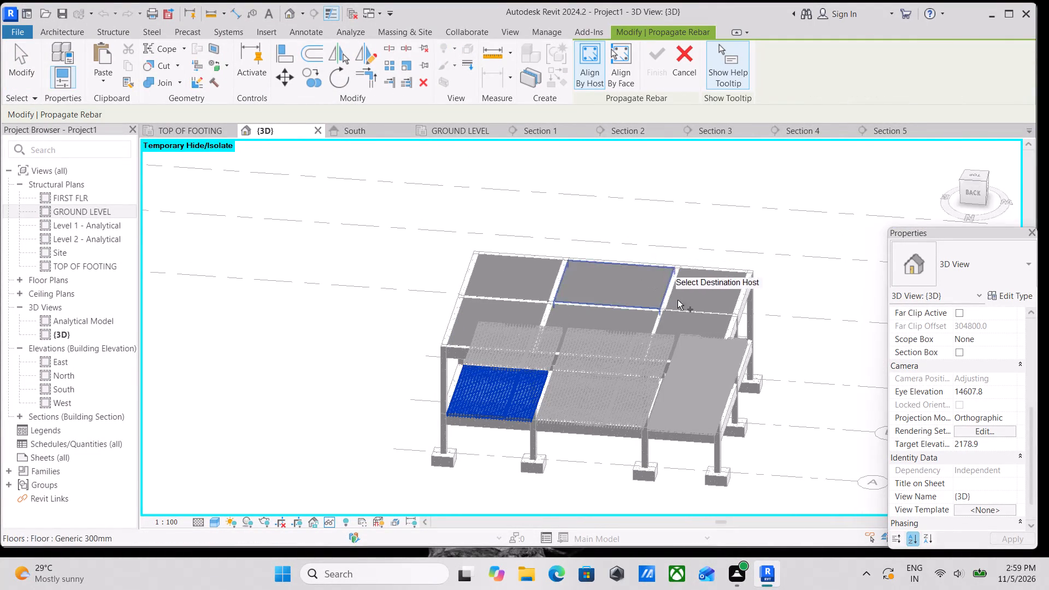
{"action": "left_click", "coordinate": [971, 192]}
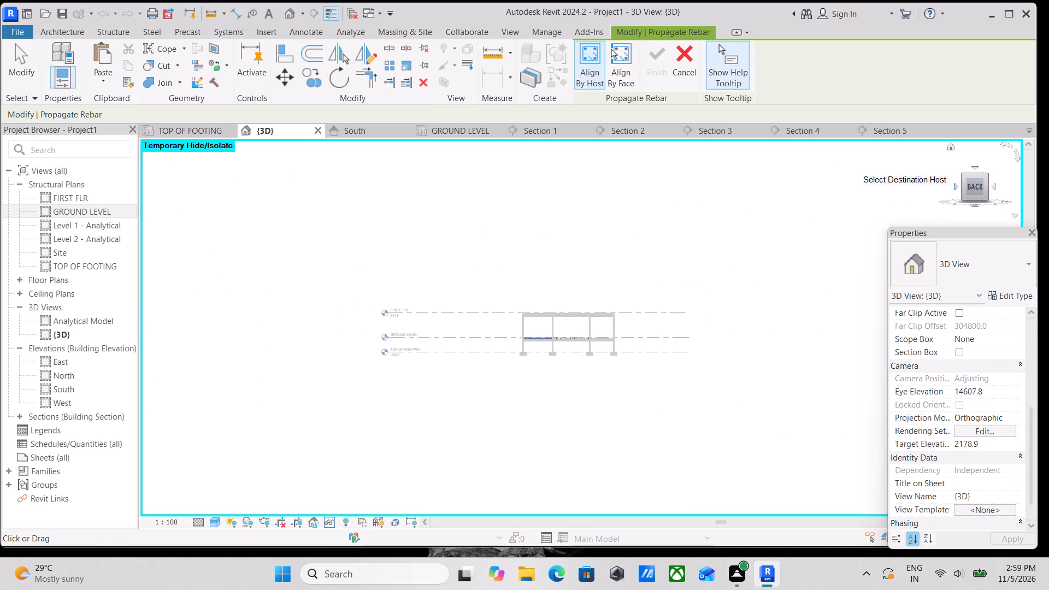
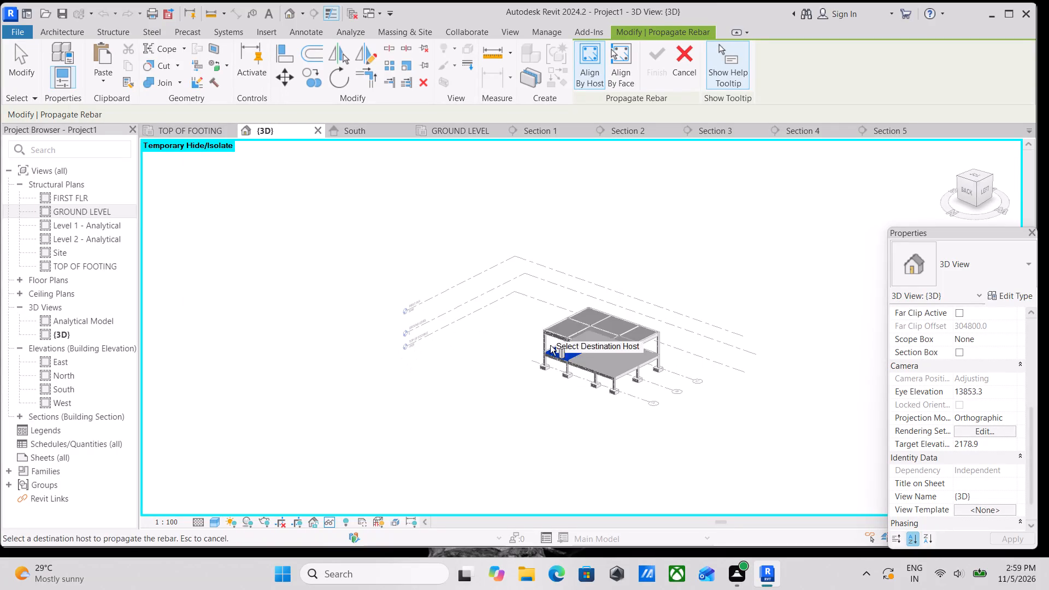
Add the FIRST FLR northeast corner slab and the three slabs along the south side as destination hosts for the rebar.
{"action": "scroll", "coordinate": [554, 321], "scroll_direction": "up", "scroll_amount": 7}
{"action": "scroll", "coordinate": [757, 339], "scroll_direction": "up", "scroll_amount": 7}
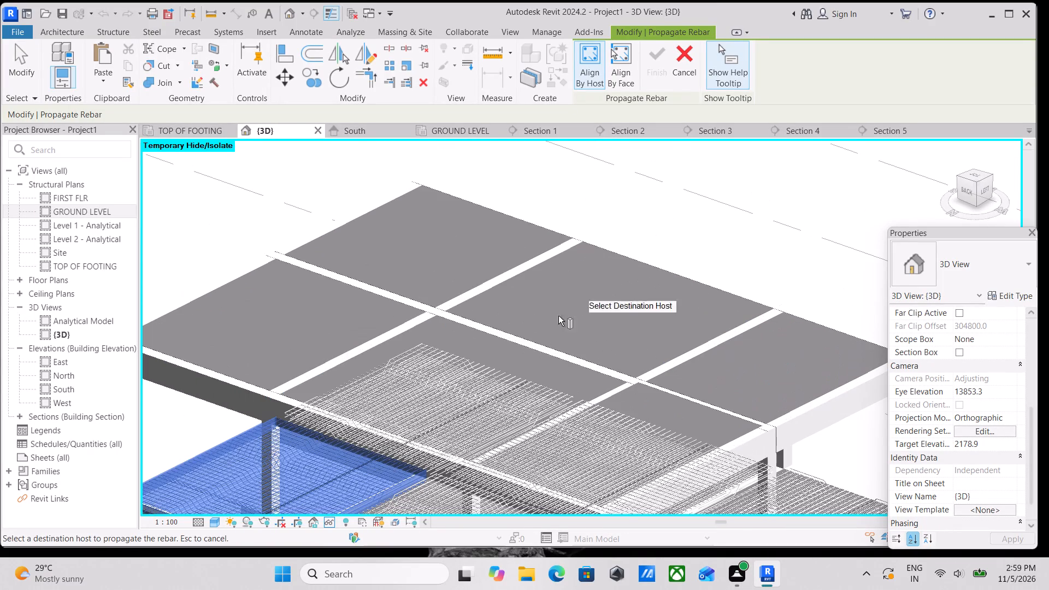
{"action": "middle_click_drag", "start_coordinate": [180, 323], "coordinate": [383, 258]}
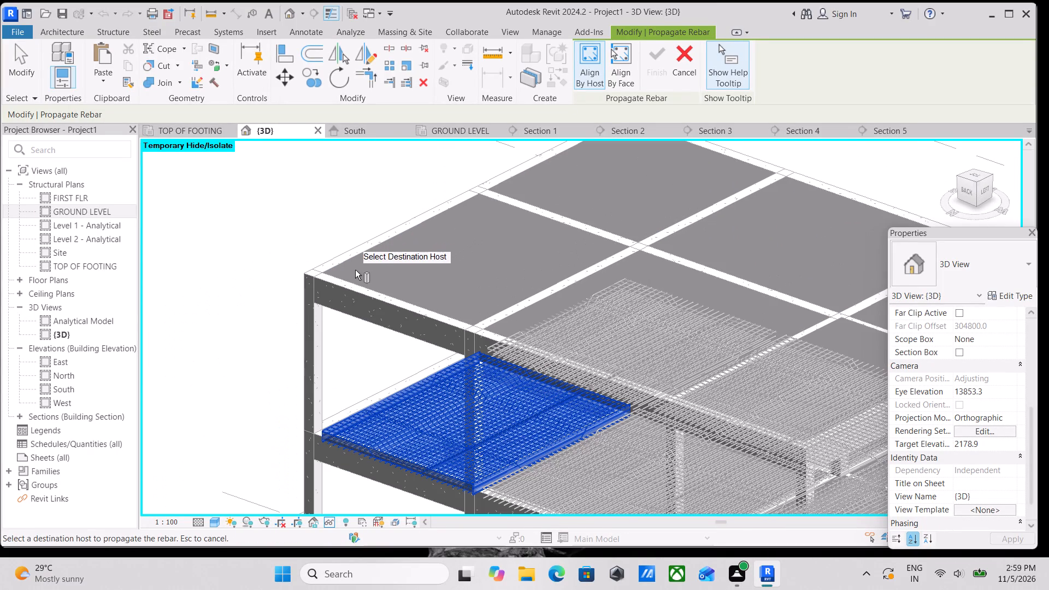
{"action": "left_click", "coordinate": [347, 256]}
{"action": "middle_click_drag", "start_coordinate": [515, 254], "coordinate": [334, 404]}
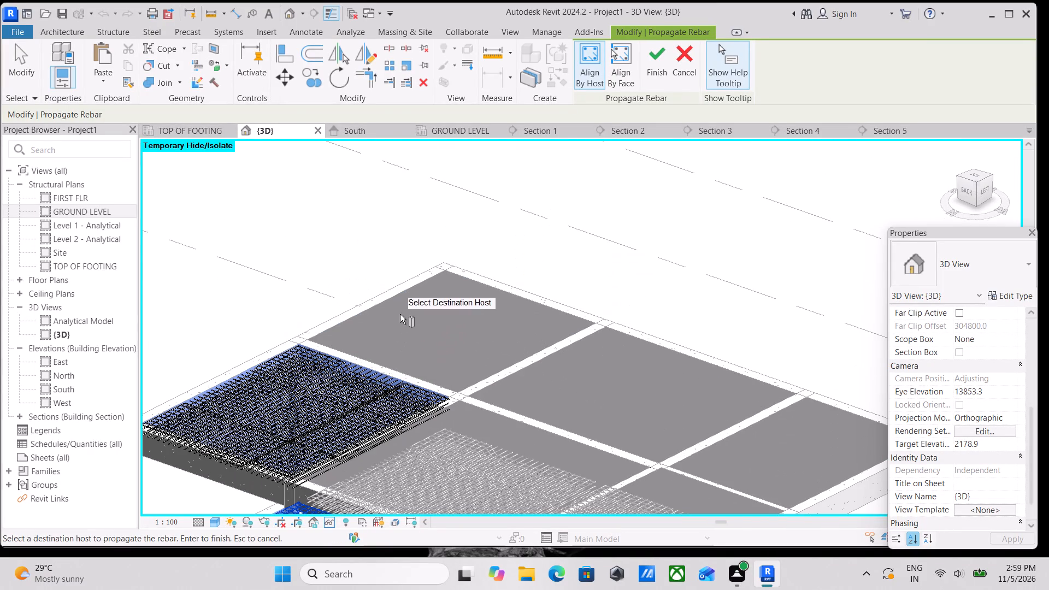
{"action": "left_click", "coordinate": [396, 296]}
{"action": "middle_click_drag", "start_coordinate": [473, 331], "coordinate": [325, 273]}
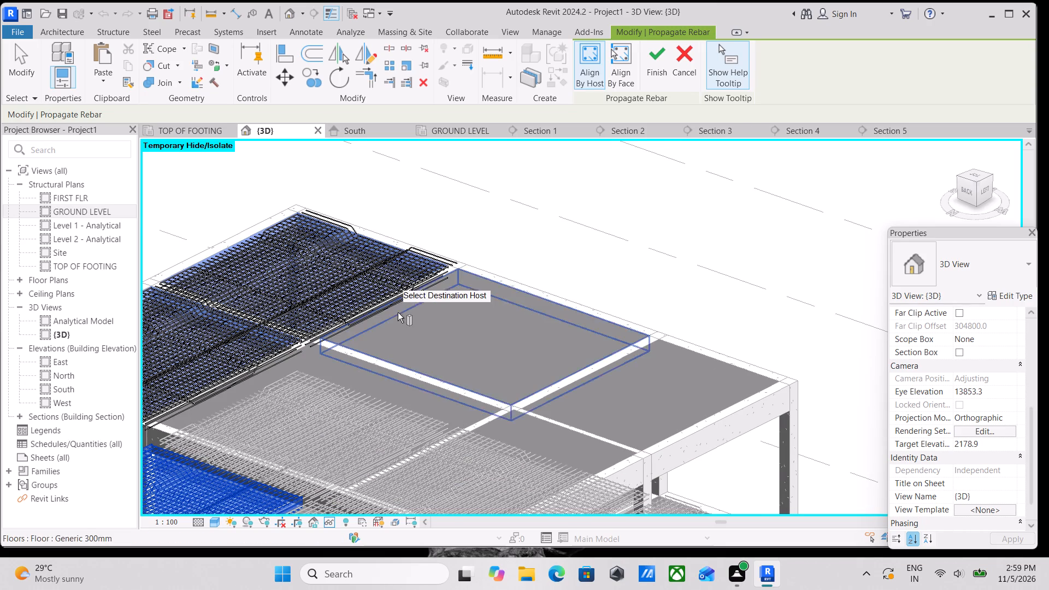
{"action": "left_click", "coordinate": [407, 300]}
{"action": "middle_click_drag", "start_coordinate": [487, 324], "coordinate": [408, 282]}
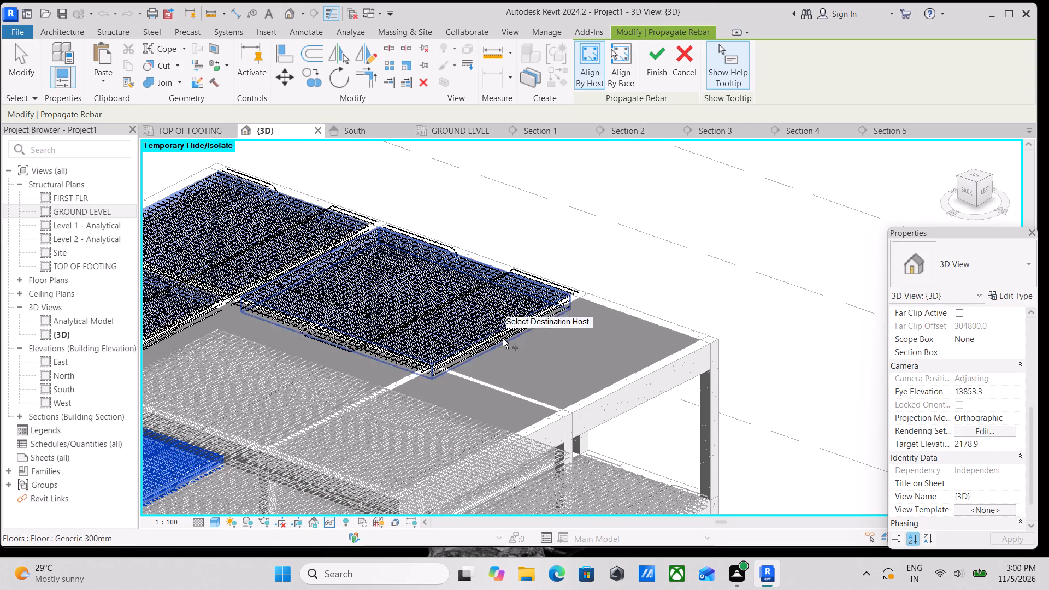
{"action": "left_click", "coordinate": [532, 325]}
Add the middle and northwest slabs on the north side of FIRST FLR as destination hosts and finish the rebar propagation.
{"action": "scroll", "coordinate": [532, 325], "scroll_direction": "down", "scroll_amount": 2}
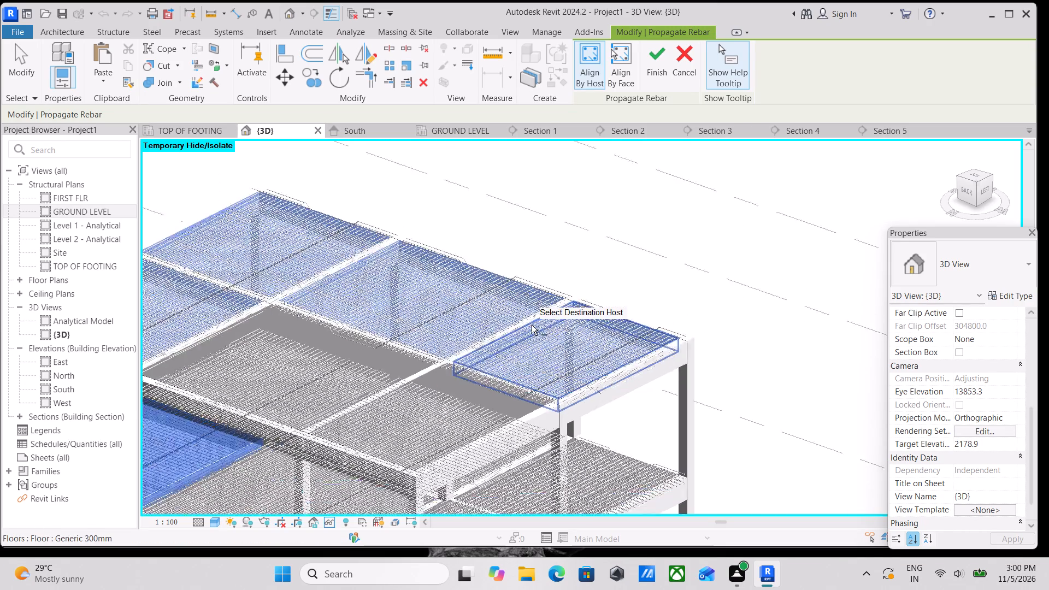
{"action": "scroll", "coordinate": [532, 325], "scroll_direction": "down", "scroll_amount": 3}
{"action": "middle_click_drag", "start_coordinate": [536, 348], "coordinate": [286, 414], "text": "shift"}
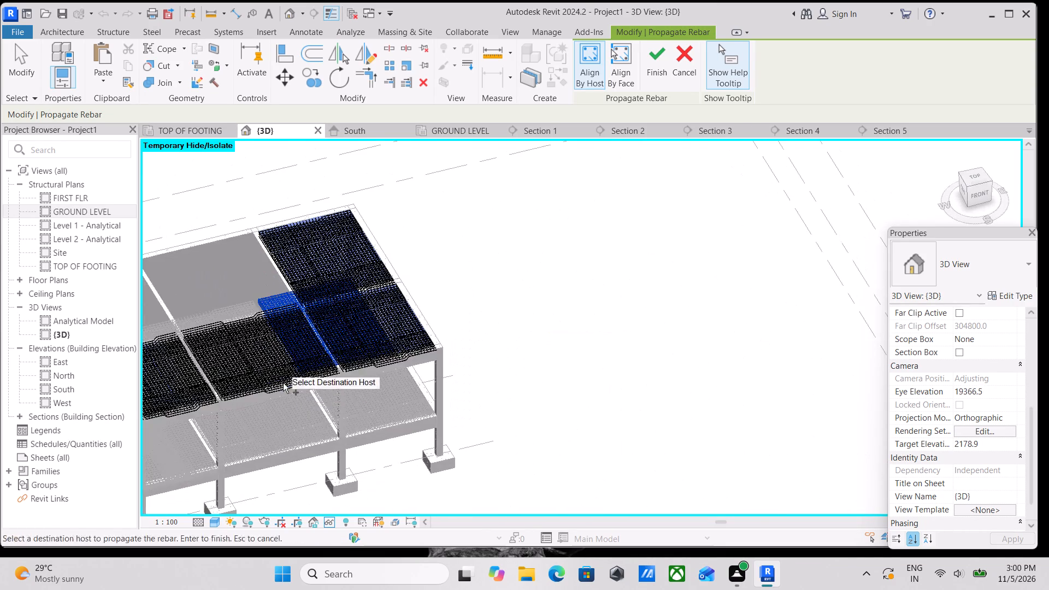
{"action": "middle_click_drag", "start_coordinate": [294, 367], "coordinate": [584, 341]}
{"action": "scroll", "coordinate": [528, 279], "scroll_direction": "up", "scroll_amount": 4}
{"action": "middle_click_drag", "start_coordinate": [494, 276], "coordinate": [565, 356]}
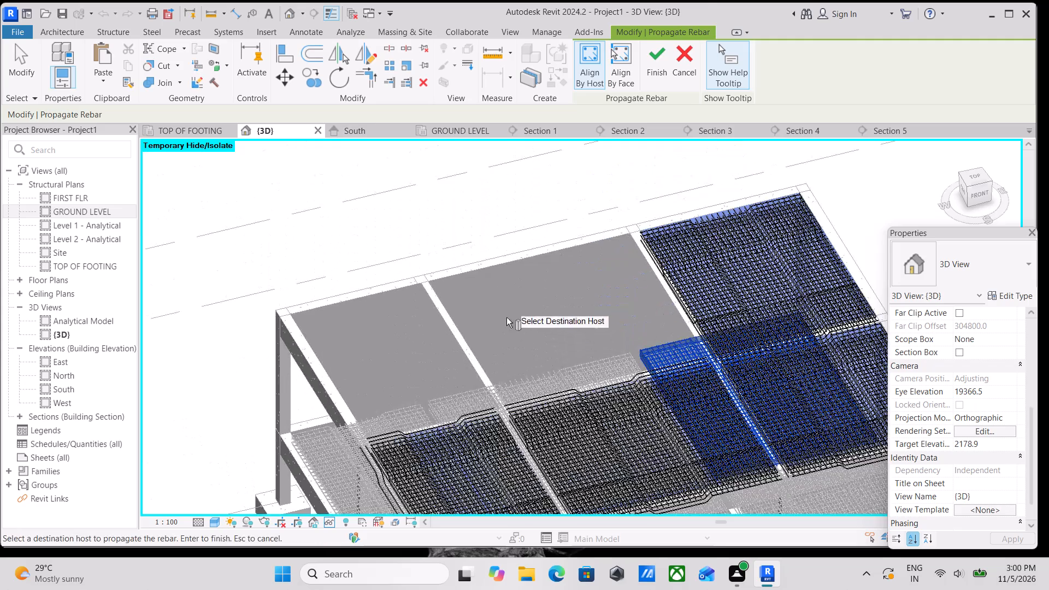
{"action": "scroll", "coordinate": [436, 291], "scroll_direction": "up", "scroll_amount": 3}
{"action": "left_click", "coordinate": [436, 291]}
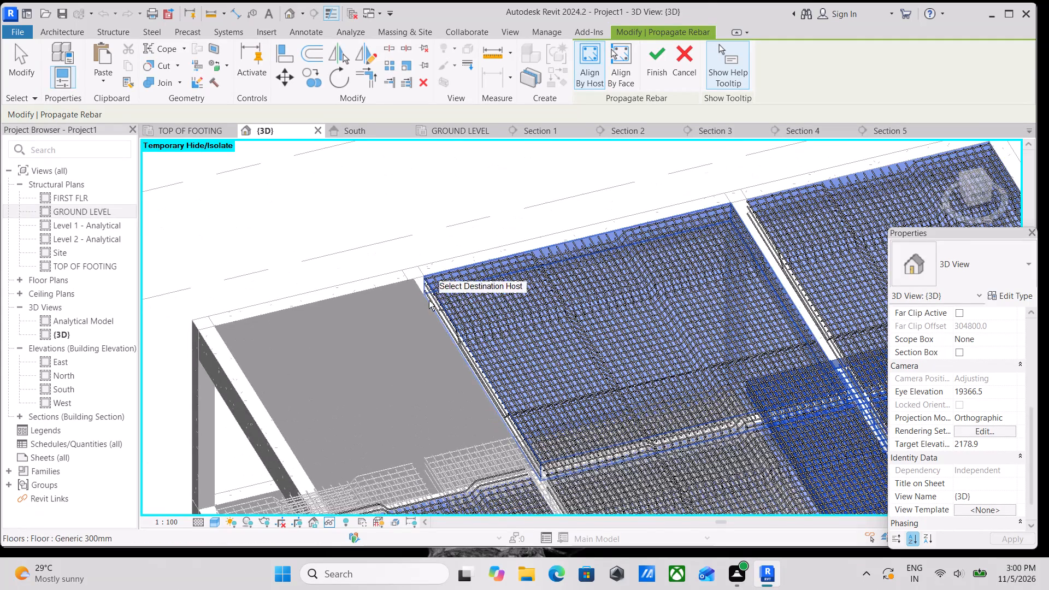
{"action": "left_click", "coordinate": [233, 322]}
{"action": "scroll", "coordinate": [294, 334], "scroll_direction": "down", "scroll_amount": 3}
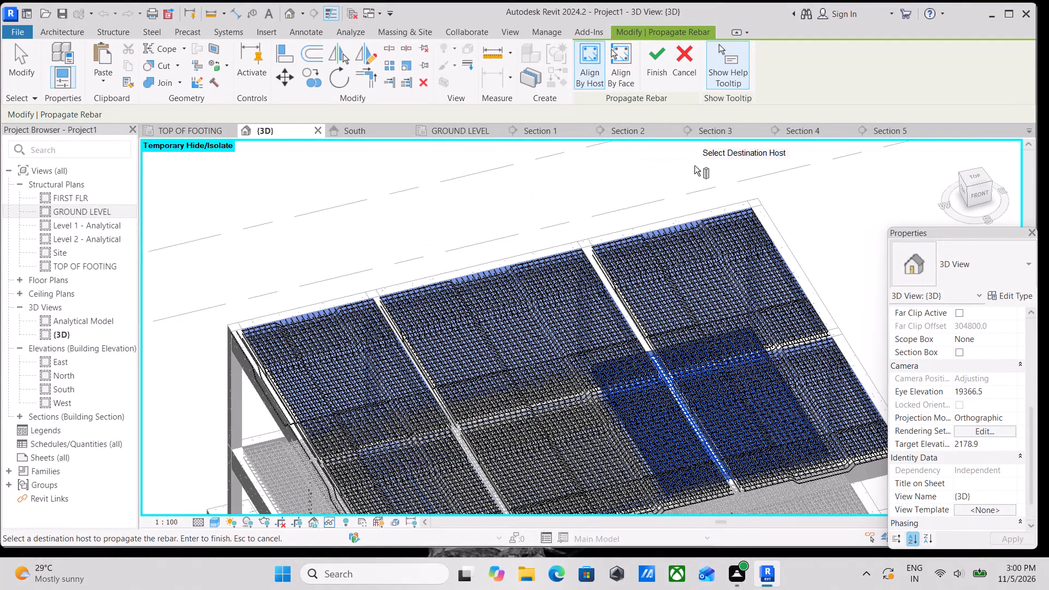
{"action": "left_click", "coordinate": [652, 64]}
{"action": "scroll", "coordinate": [521, 307], "scroll_direction": "down", "scroll_amount": 4}
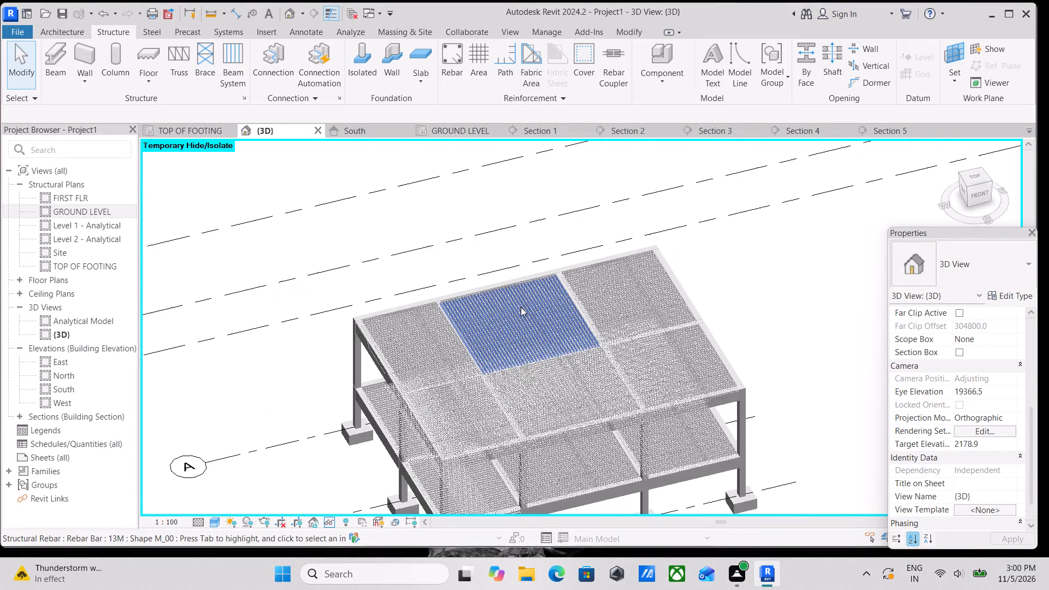
{"action": "scroll", "coordinate": [521, 307], "scroll_direction": "down", "scroll_amount": 3}
{"action": "key", "text": "Escape"}
Select all 13M rebar instances and temporarily hide them in the {3D} view.
{"action": "scroll", "coordinate": [521, 315], "scroll_direction": "down", "scroll_amount": 4}
{"action": "scroll", "coordinate": [543, 368], "scroll_direction": "down", "scroll_amount": 1}
{"action": "middle_click_drag", "start_coordinate": [543, 366], "coordinate": [711, 232]}
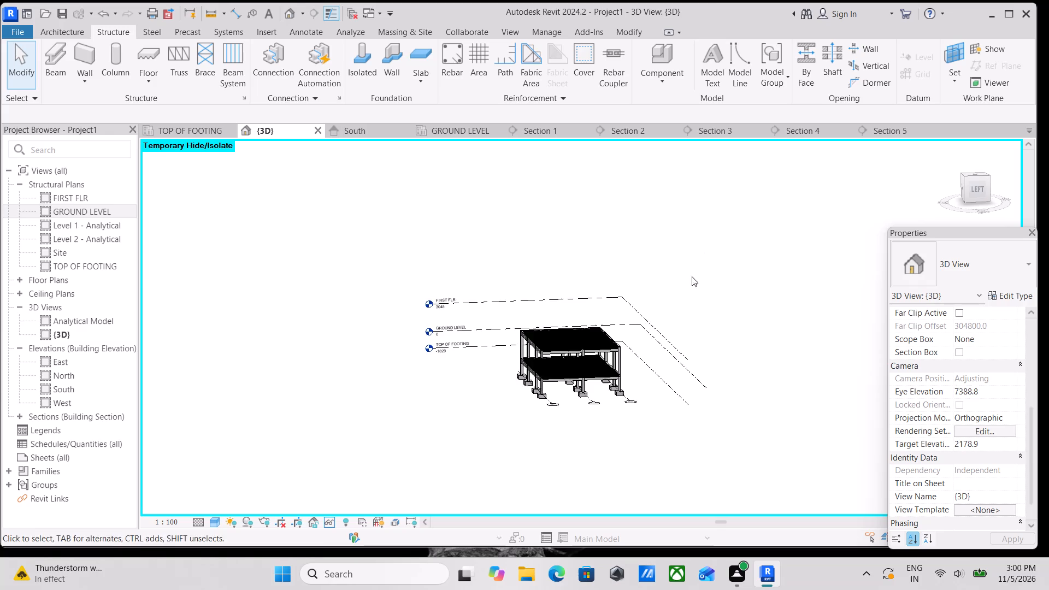
{"action": "scroll", "coordinate": [650, 320], "scroll_direction": "up", "scroll_amount": 6}
{"action": "scroll", "coordinate": [490, 351], "scroll_direction": "up", "scroll_amount": 3}
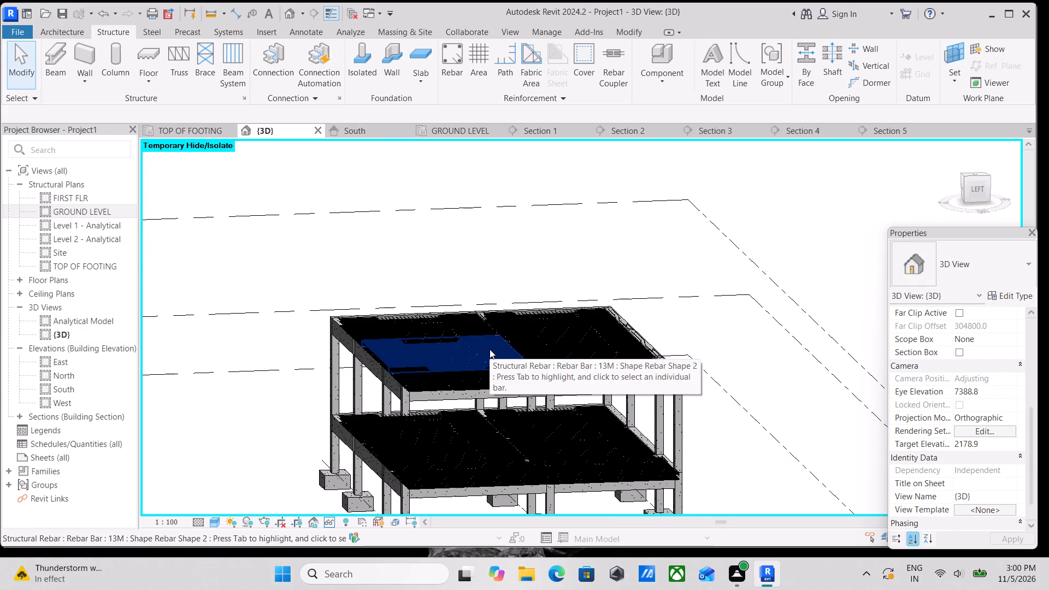
{"action": "left_click", "coordinate": [490, 349]}
{"action": "type", "text": "SA"}
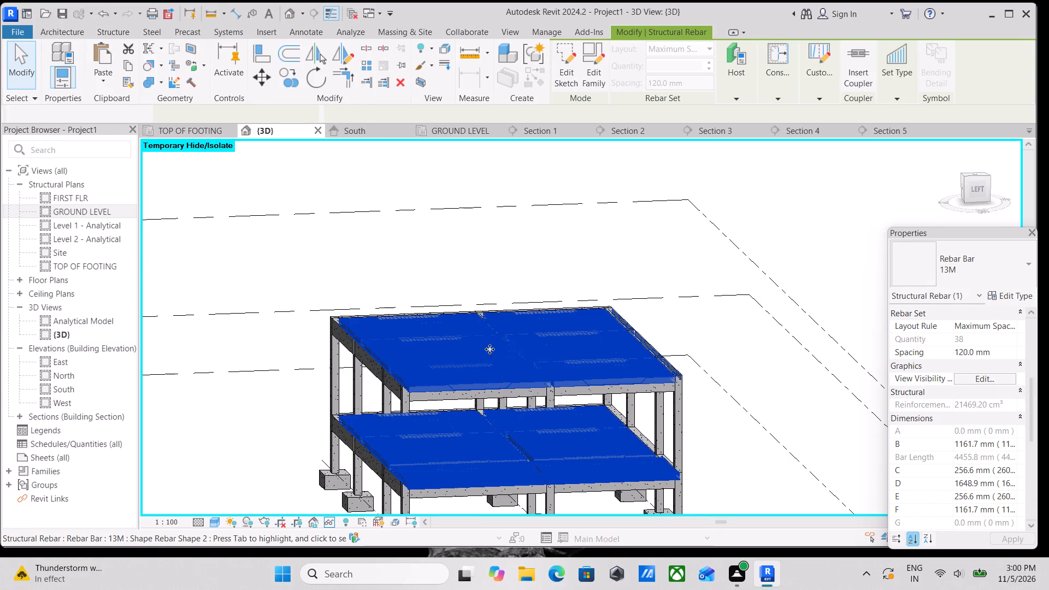
{"action": "type", "text": "HH"}
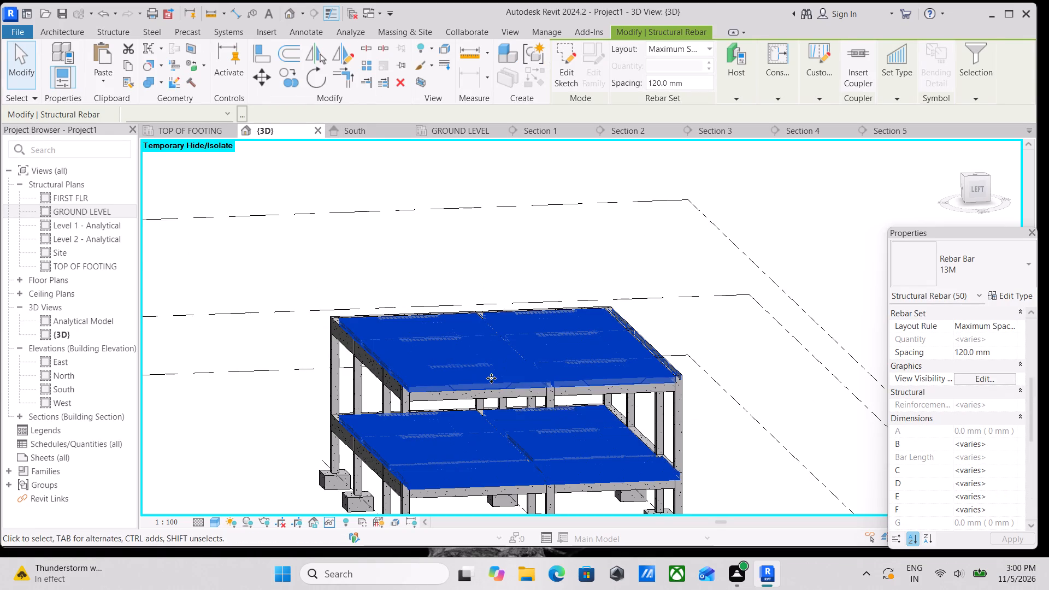
Examine the slabs, beams, columns and footings of the building from several sides without the rebar.
{"action": "scroll", "coordinate": [497, 403], "scroll_direction": "down", "scroll_amount": 1}
{"action": "middle_click_drag", "start_coordinate": [483, 387], "coordinate": [551, 449], "text": "shift"}
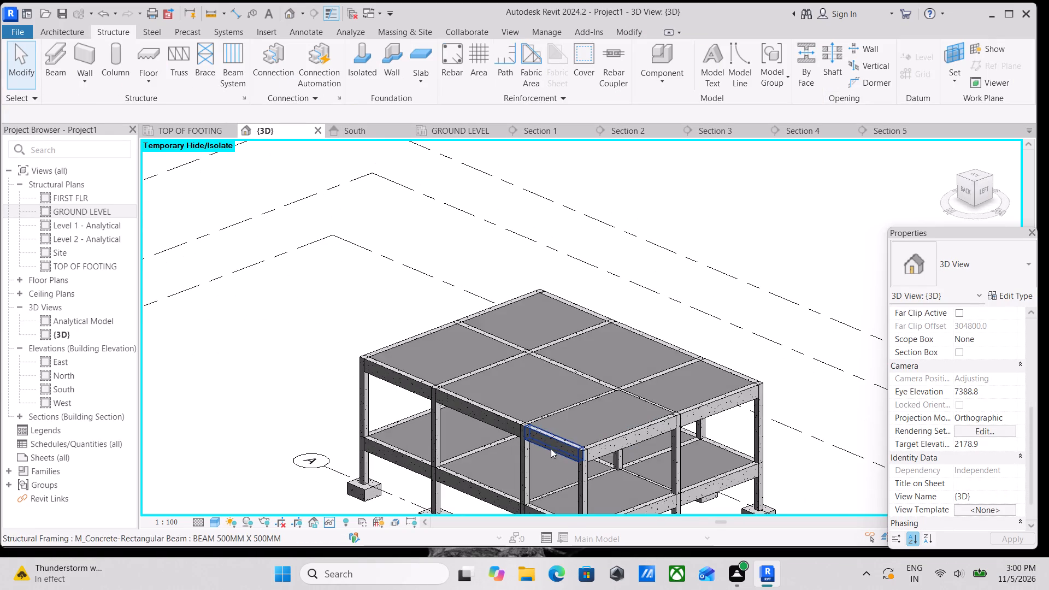
{"action": "middle_click_drag", "start_coordinate": [552, 418], "coordinate": [587, 364]}
{"action": "scroll", "coordinate": [424, 328], "scroll_direction": "up", "scroll_amount": 5}
{"action": "middle_click_drag", "start_coordinate": [417, 322], "coordinate": [421, 351]}
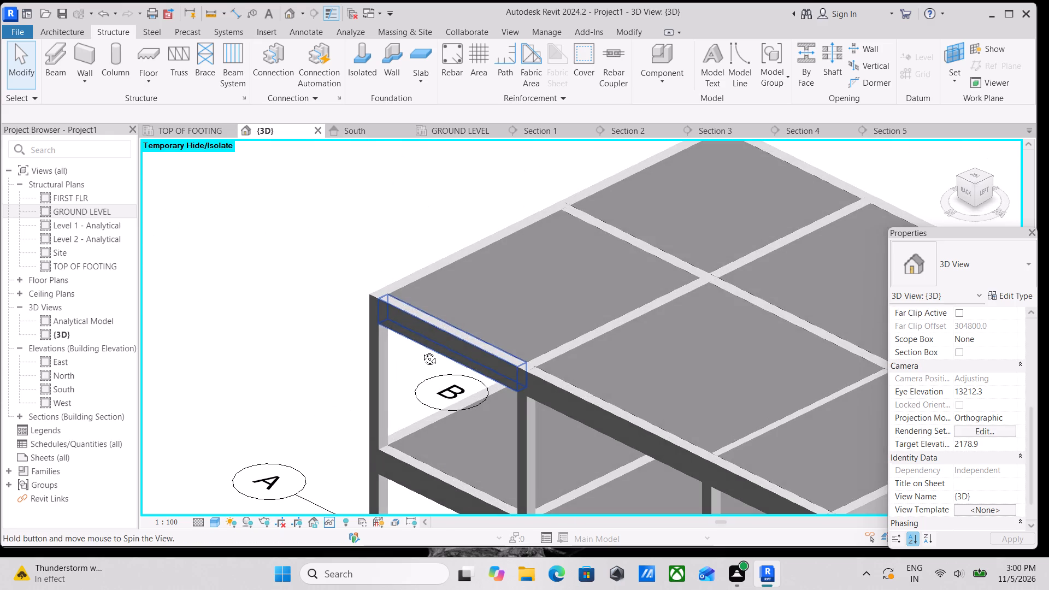
{"action": "middle_click_drag", "start_coordinate": [421, 351], "coordinate": [373, 353]}
{"action": "scroll", "coordinate": [544, 422], "scroll_direction": "down", "scroll_amount": 2}
{"action": "middle_click_drag", "start_coordinate": [544, 422], "coordinate": [488, 273]}
{"action": "scroll", "coordinate": [545, 339], "scroll_direction": "down", "scroll_amount": 6}
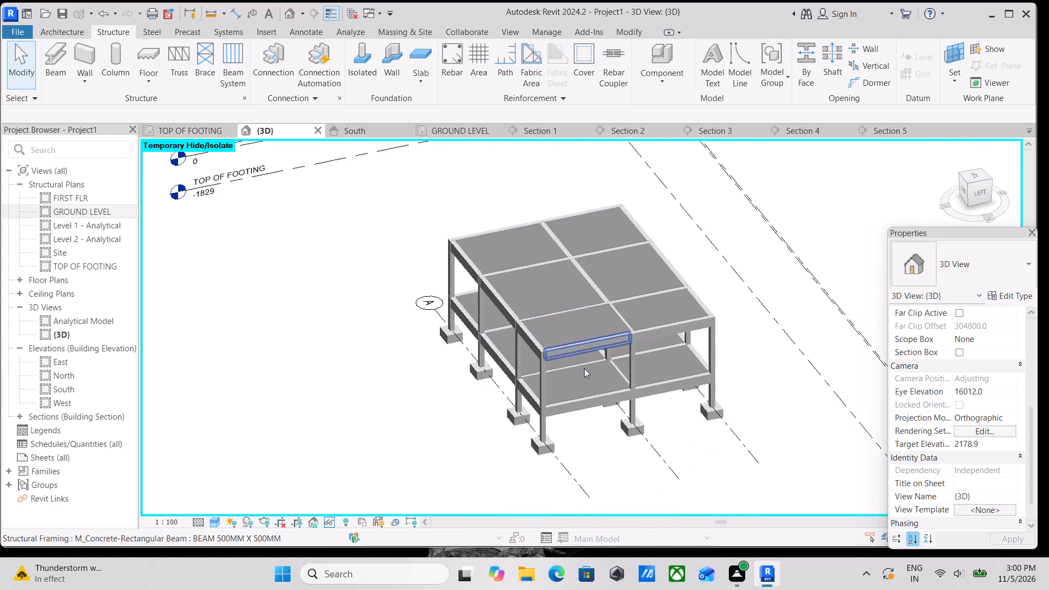
{"action": "scroll", "coordinate": [588, 373], "scroll_direction": "up", "scroll_amount": 3}
{"action": "middle_click_drag", "start_coordinate": [552, 345], "coordinate": [623, 275]}
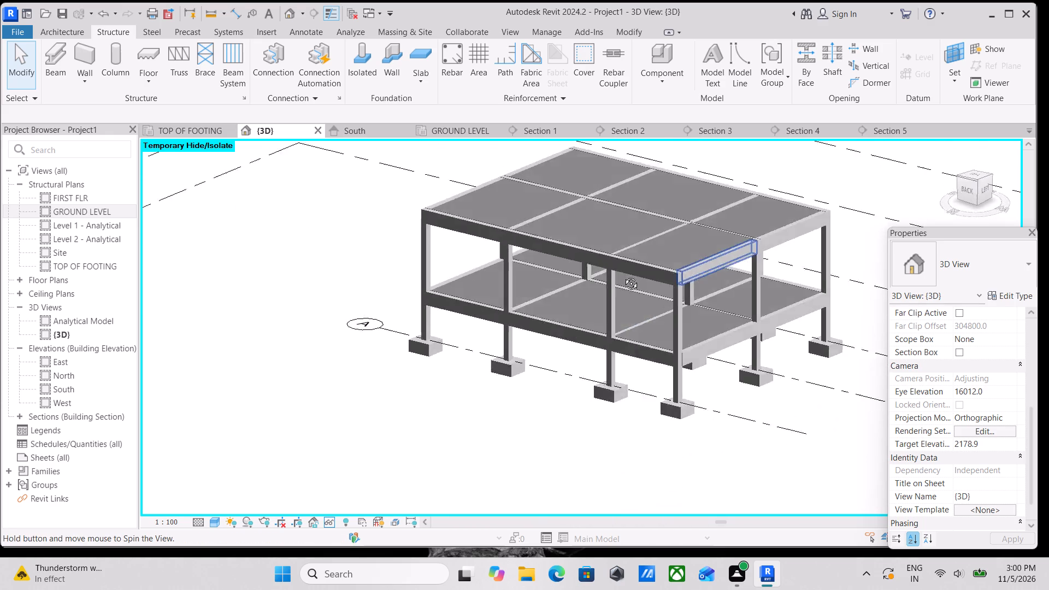
{"action": "middle_click_drag", "start_coordinate": [623, 275], "coordinate": [416, 347]}
{"action": "middle_click_drag", "start_coordinate": [416, 341], "coordinate": [376, 287]}
{"action": "middle_click_drag", "start_coordinate": [370, 287], "coordinate": [441, 301], "text": "shift"}
{"action": "scroll", "coordinate": [416, 323], "scroll_direction": "up", "scroll_amount": 1, "text": "shift"}
{"action": "middle_click_drag", "start_coordinate": [416, 323], "coordinate": [411, 311], "text": "shift"}
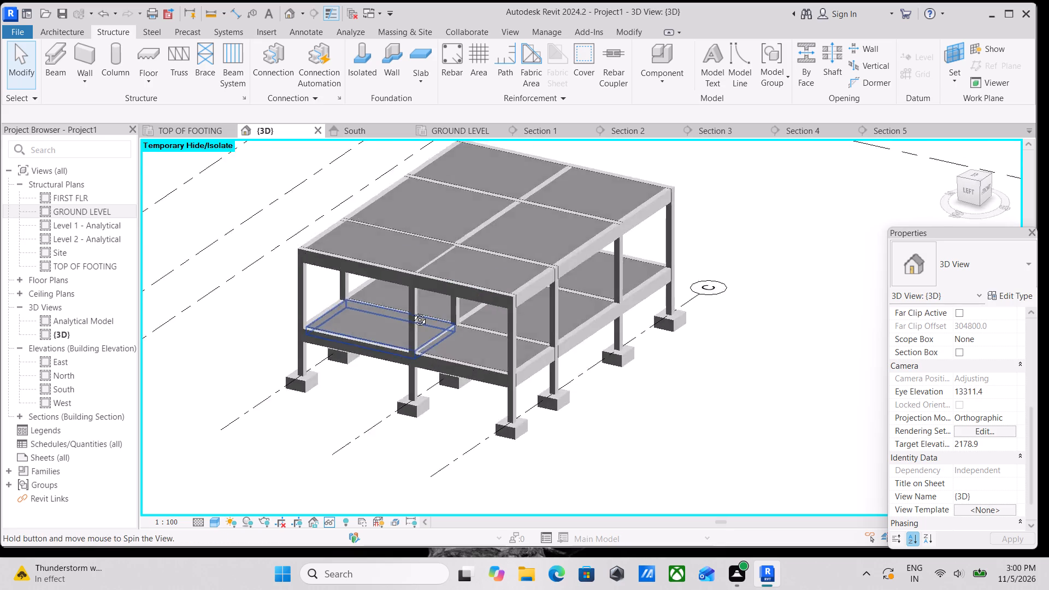
{"action": "middle_click_drag", "start_coordinate": [411, 311], "coordinate": [440, 276], "text": "shift"}
{"action": "scroll", "coordinate": [462, 289], "scroll_direction": "up", "scroll_amount": 2}
{"action": "middle_click_drag", "start_coordinate": [473, 285], "coordinate": [496, 323], "text": "shift"}
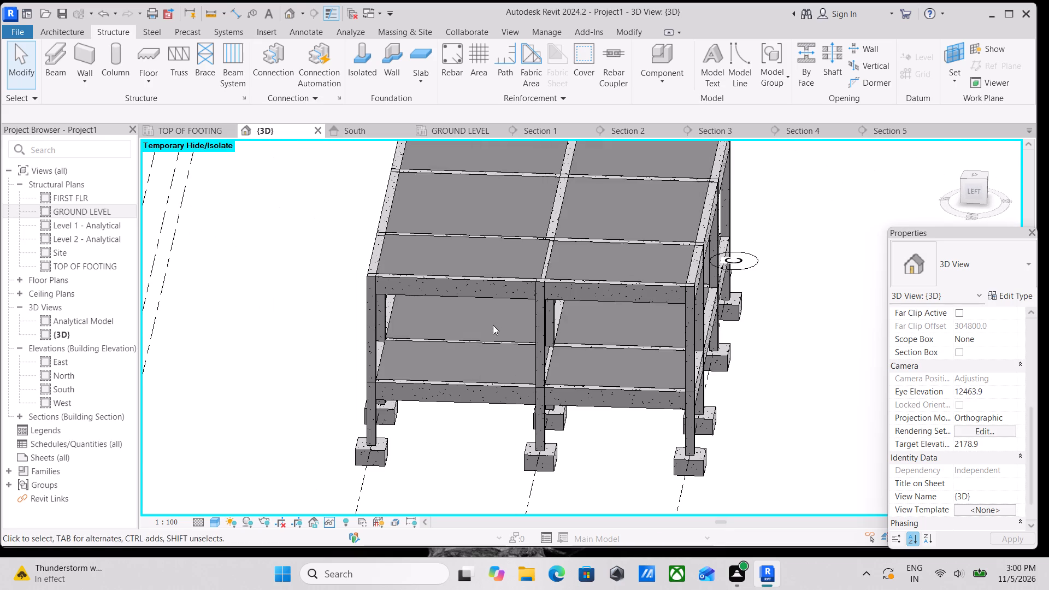
{"action": "scroll", "coordinate": [493, 325], "scroll_direction": "down", "scroll_amount": 1}
{"action": "middle_click_drag", "start_coordinate": [492, 326], "coordinate": [449, 519], "text": "shift"}
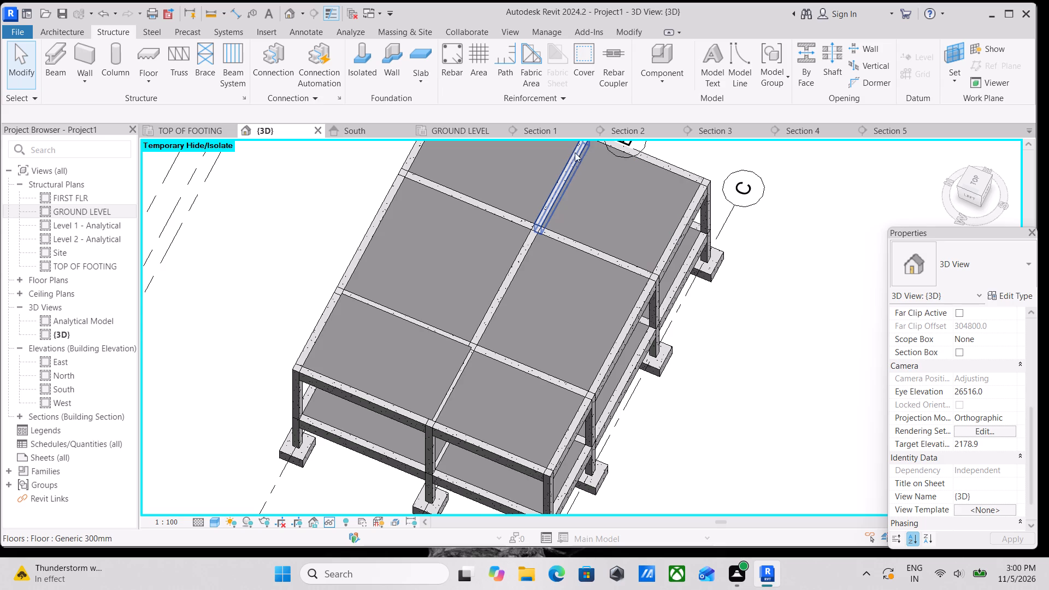
{"action": "scroll", "coordinate": [598, 148], "scroll_direction": "down", "scroll_amount": 2}
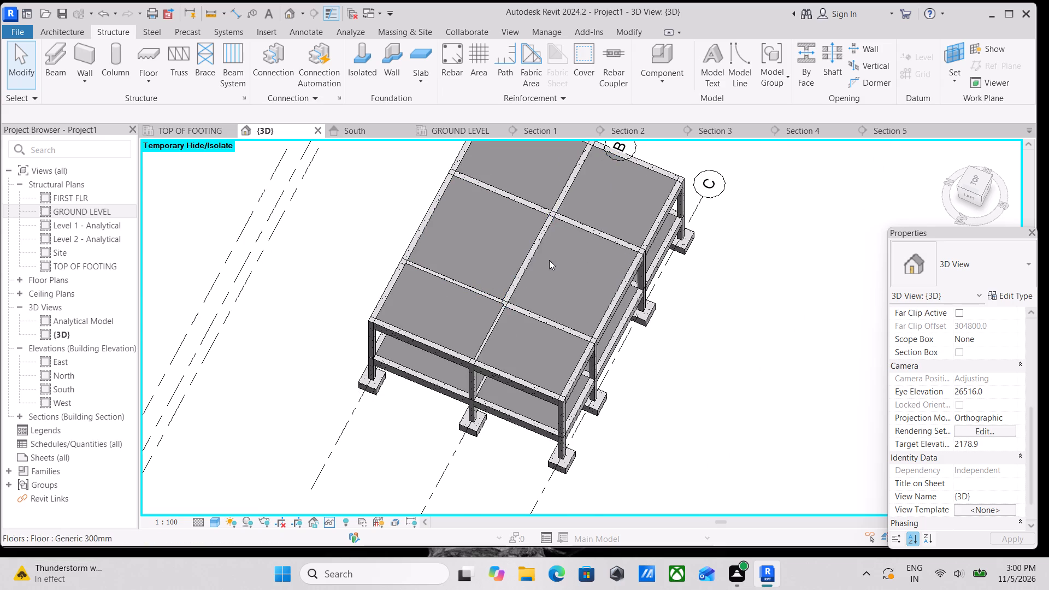
{"action": "scroll", "coordinate": [549, 261], "scroll_direction": "up", "scroll_amount": 3}
{"action": "middle_click_drag", "start_coordinate": [549, 262], "coordinate": [564, 292]}
{"action": "scroll", "coordinate": [549, 259], "scroll_direction": "down", "scroll_amount": 2}
{"action": "middle_click_drag", "start_coordinate": [549, 259], "coordinate": [574, 292]}
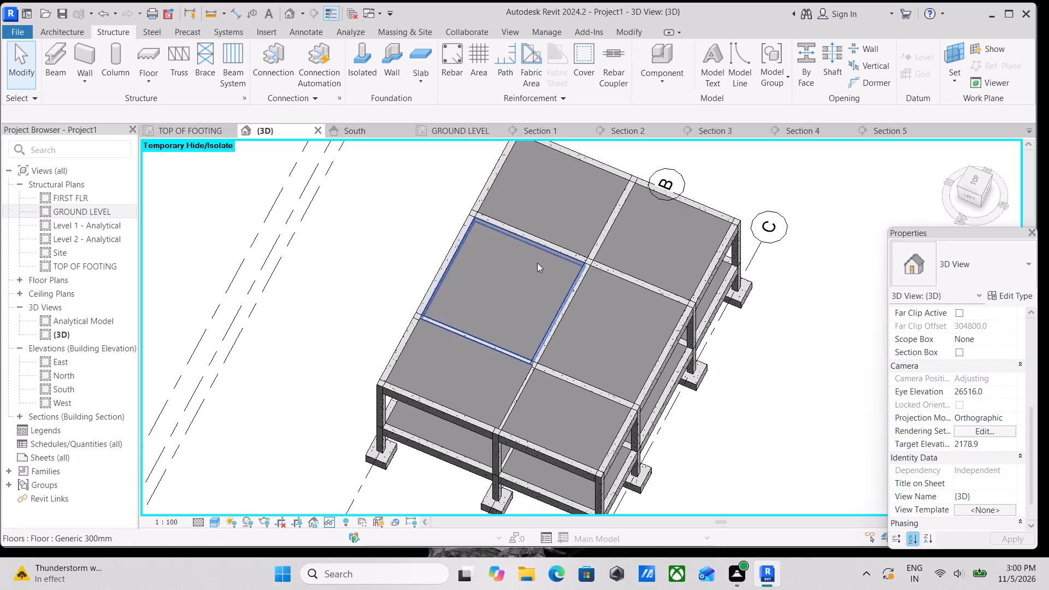
{"action": "scroll", "coordinate": [537, 263], "scroll_direction": "down", "scroll_amount": 5}
{"action": "scroll", "coordinate": [549, 338], "scroll_direction": "down", "scroll_amount": 2}
{"action": "middle_click_drag", "start_coordinate": [541, 320], "coordinate": [589, 230], "text": "shift"}
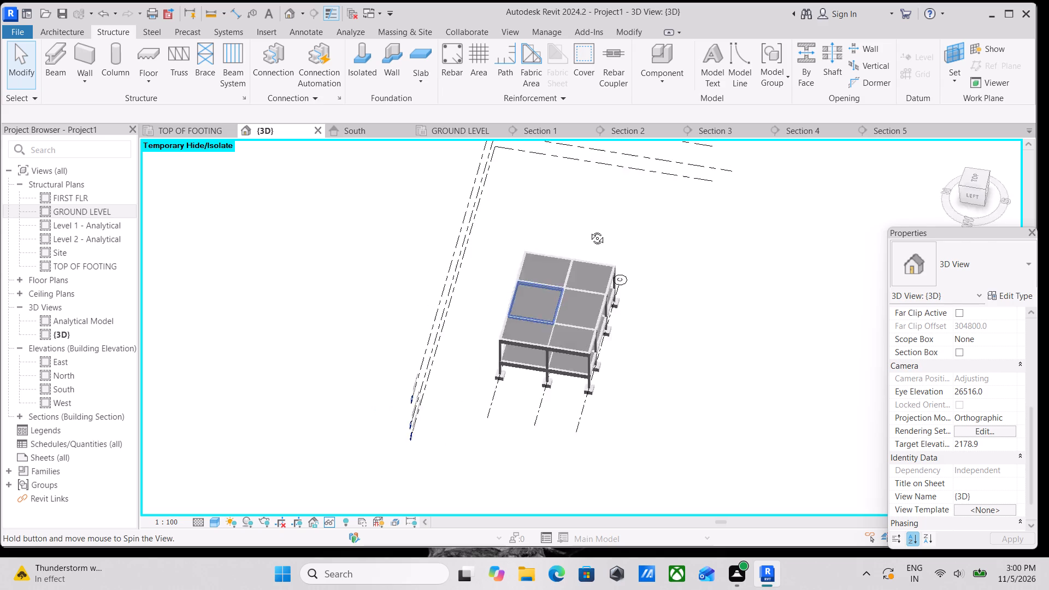
{"action": "middle_click_drag", "start_coordinate": [589, 230], "coordinate": [670, 198], "text": "shift"}
{"action": "middle_click_drag", "start_coordinate": [670, 200], "coordinate": [592, 259], "text": "shift"}
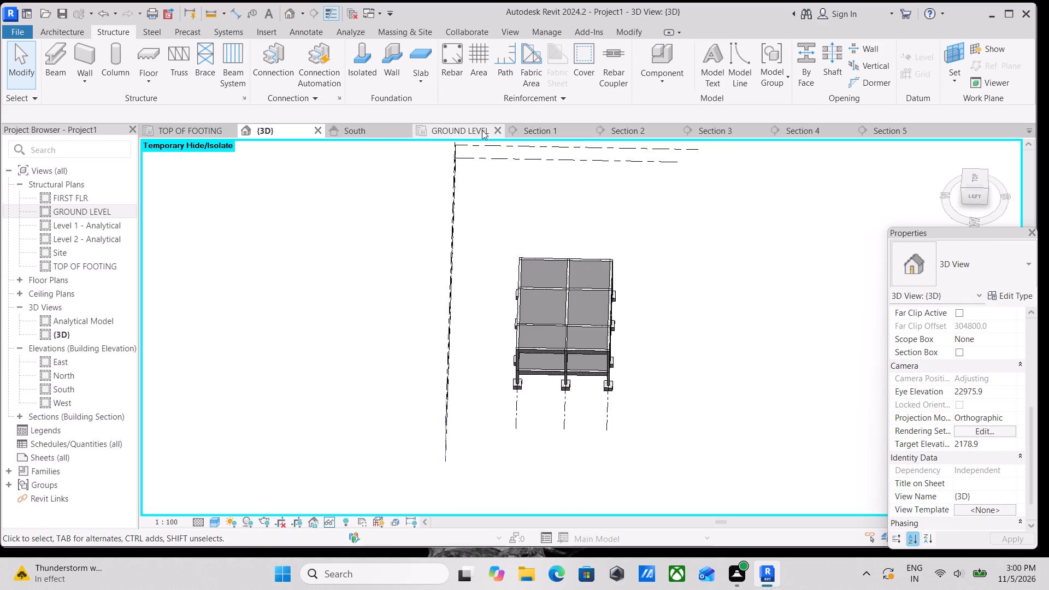
Look over the GROUND LEVEL structural plan, and return to the {3D} view to examine both floors from above and the side.
{"action": "left_click", "coordinate": [475, 128]}
{"action": "scroll", "coordinate": [491, 324], "scroll_direction": "down", "scroll_amount": 3}
{"action": "middle_click_drag", "start_coordinate": [490, 324], "coordinate": [570, 341], "text": "shift"}
{"action": "scroll", "coordinate": [570, 341], "scroll_direction": "down", "scroll_amount": 1, "text": "shift"}
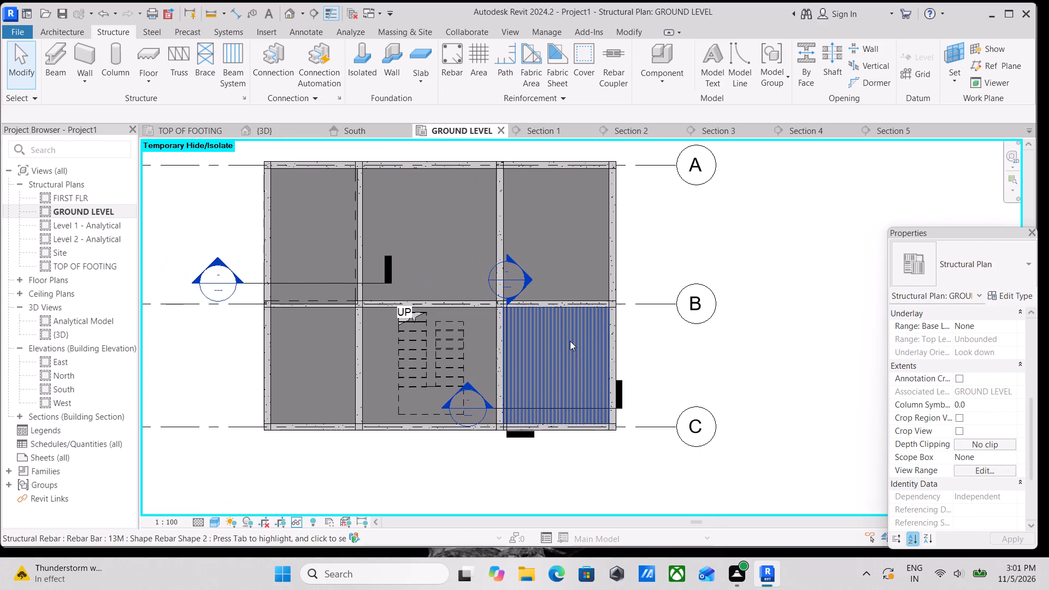
{"action": "left_click", "coordinate": [280, 129]}
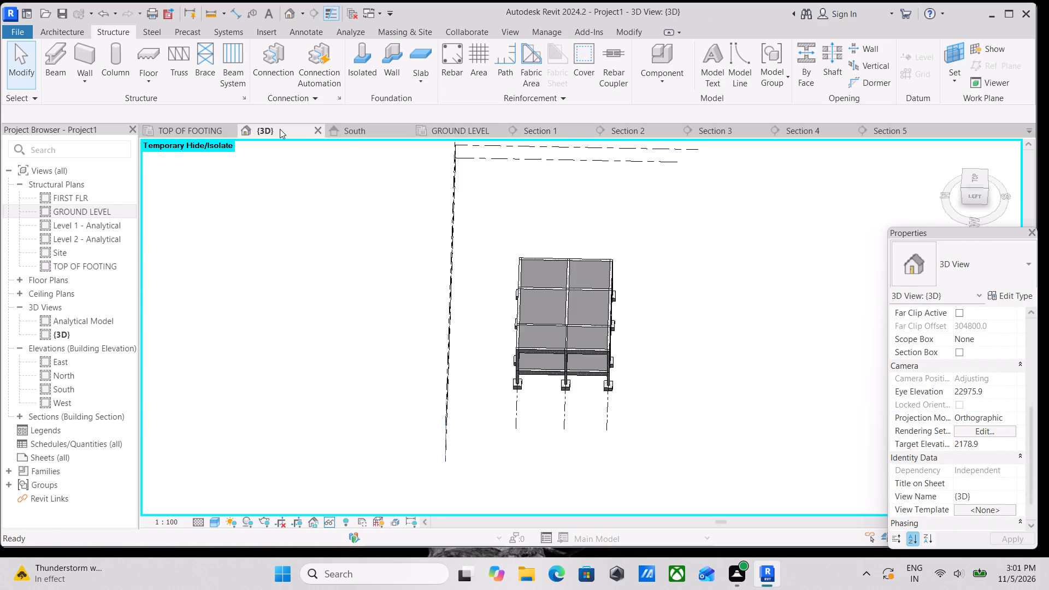
{"action": "middle_click_drag", "start_coordinate": [516, 327], "coordinate": [591, 257], "text": "shift"}
{"action": "scroll", "coordinate": [622, 352], "scroll_direction": "up", "scroll_amount": 3}
{"action": "scroll", "coordinate": [610, 282], "scroll_direction": "up", "scroll_amount": 2}
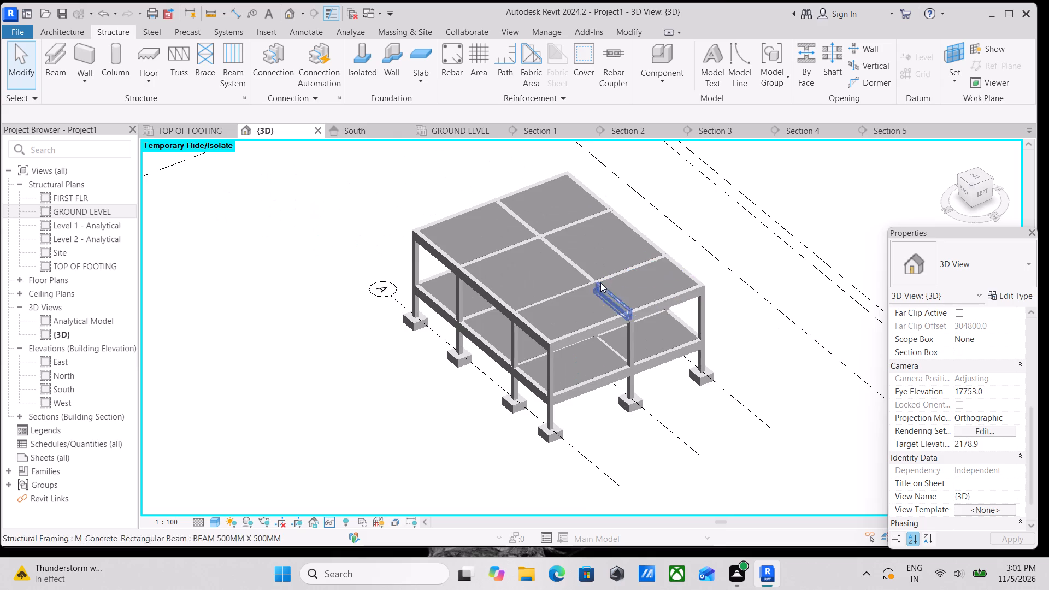
{"action": "scroll", "coordinate": [587, 289], "scroll_direction": "up", "scroll_amount": 2}
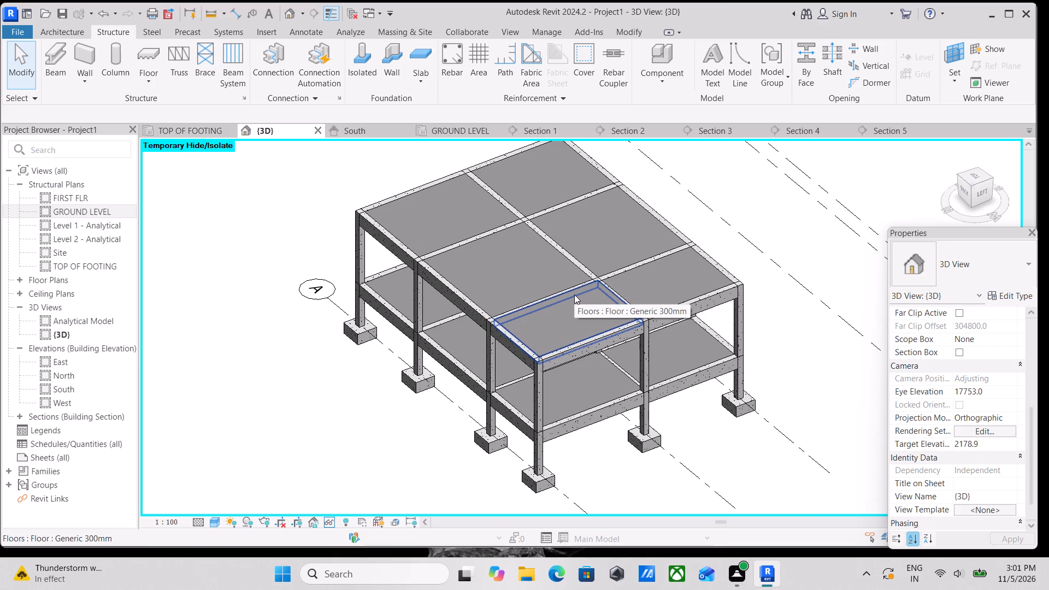
{"action": "middle_click_drag", "start_coordinate": [570, 302], "coordinate": [529, 391], "text": "shift"}
{"action": "middle_click_drag", "start_coordinate": [549, 405], "coordinate": [569, 284], "text": "shift"}
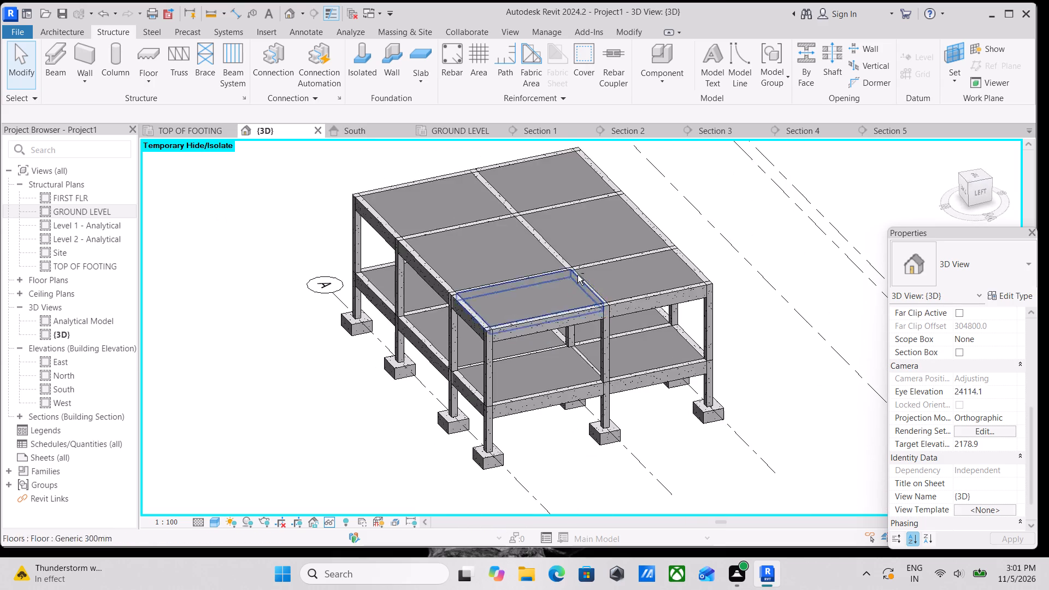
{"action": "middle_click_drag", "start_coordinate": [586, 356], "coordinate": [514, 249], "text": "shift"}
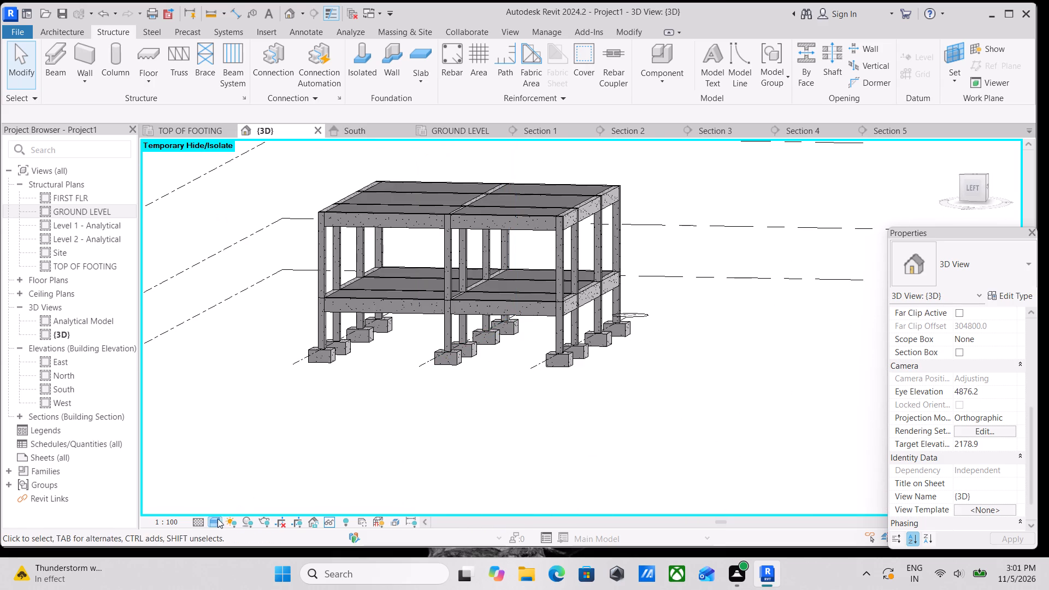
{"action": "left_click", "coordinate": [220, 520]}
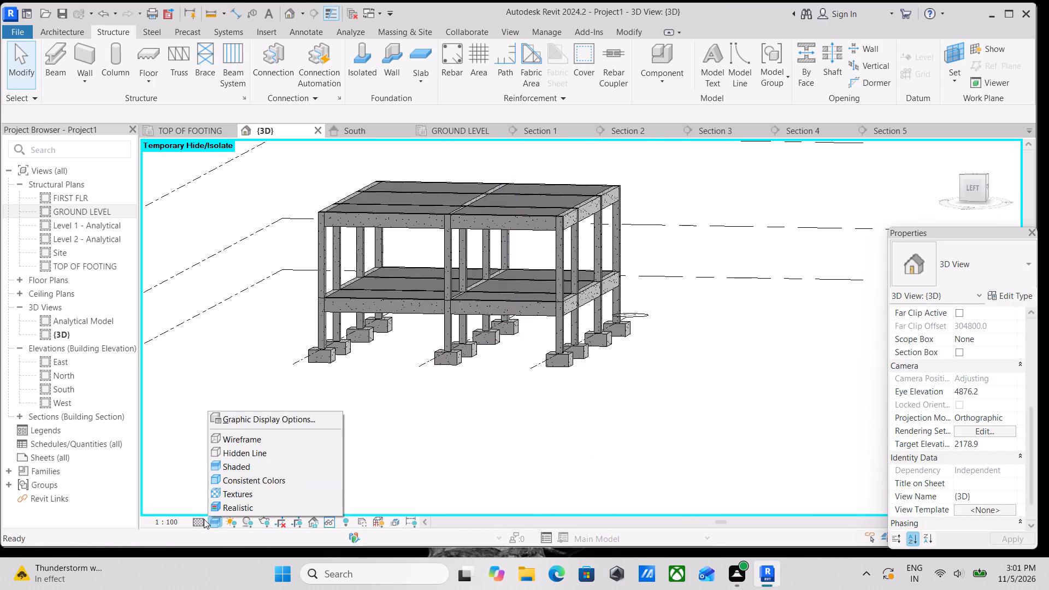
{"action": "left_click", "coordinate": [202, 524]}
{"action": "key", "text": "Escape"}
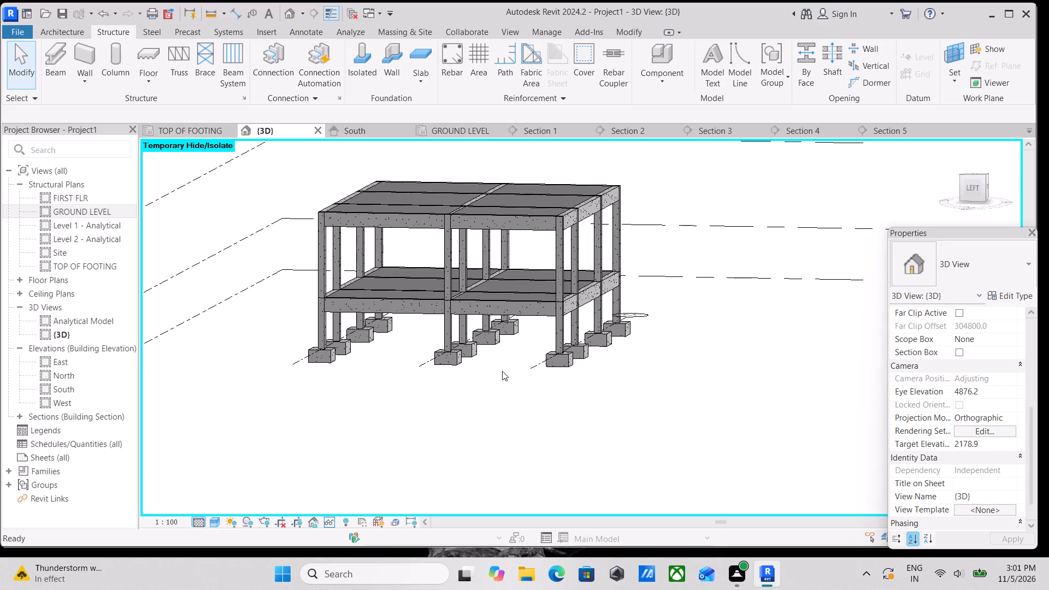
Reset the temporary hide/isolate in the {3D} view.
{"action": "type", "text": "HR"}
Reset the temporary hide/isolate in the {3D} view to bring all elements back.
{"action": "scroll", "coordinate": [502, 371], "scroll_direction": "up", "scroll_amount": 2}
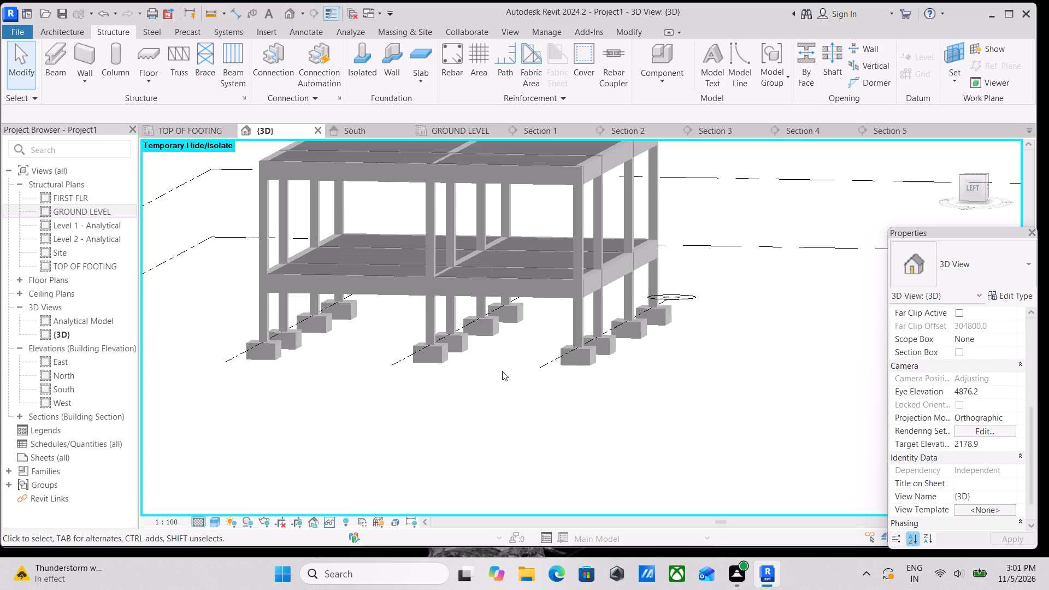
{"action": "scroll", "coordinate": [502, 371], "scroll_direction": "up", "scroll_amount": 1}
{"action": "middle_click_drag", "start_coordinate": [502, 371], "coordinate": [510, 518]}
{"action": "type", "text": "HR"}
Select all 13M rebar instances from a FIRST FLR slab bar set and temporarily hide them in the {3D} view.
{"action": "scroll", "coordinate": [524, 483], "scroll_direction": "down", "scroll_amount": 3}
{"action": "middle_click_drag", "start_coordinate": [511, 487], "coordinate": [479, 520], "text": "shift"}
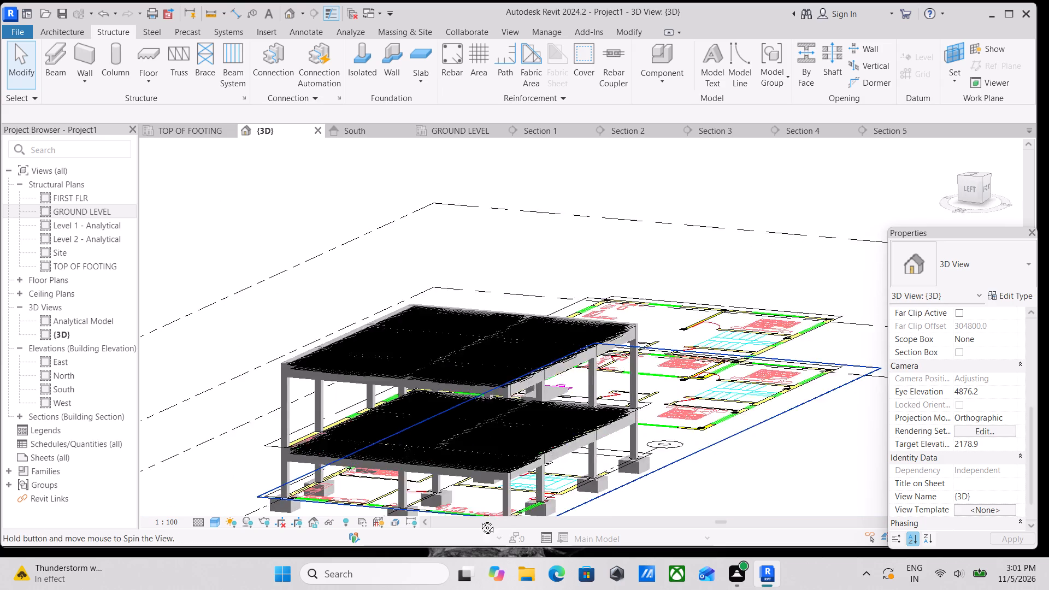
{"action": "middle_click_drag", "start_coordinate": [479, 520], "coordinate": [455, 547], "text": "shift"}
{"action": "scroll", "coordinate": [511, 453], "scroll_direction": "up", "scroll_amount": 2}
{"action": "scroll", "coordinate": [327, 367], "scroll_direction": "up", "scroll_amount": 3}
{"action": "middle_click_drag", "start_coordinate": [332, 368], "coordinate": [533, 347]}
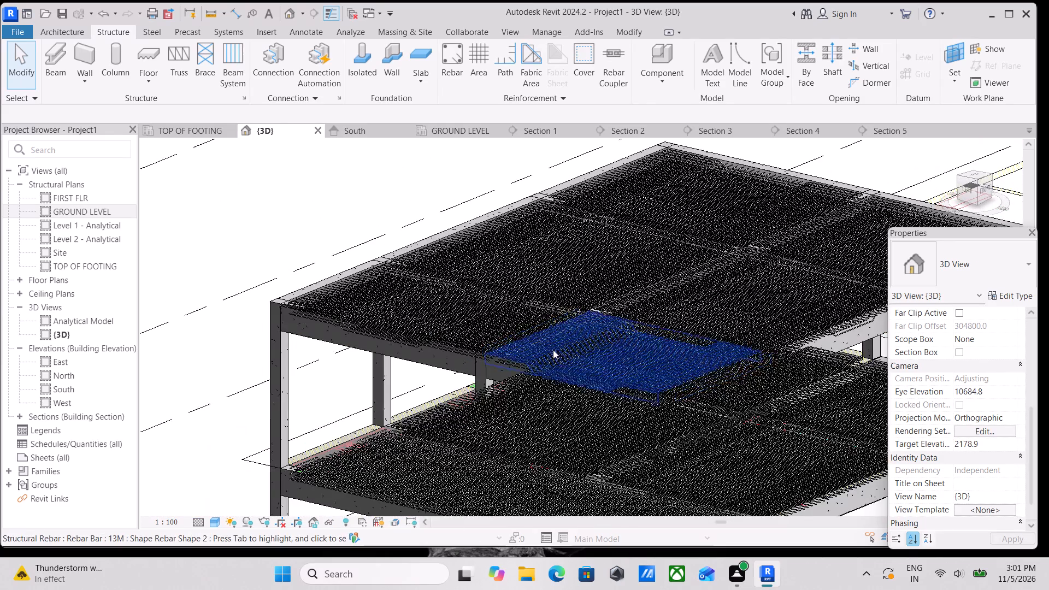
{"action": "scroll", "coordinate": [503, 373], "scroll_direction": "up", "scroll_amount": 4}
{"action": "middle_click_drag", "start_coordinate": [436, 373], "coordinate": [626, 382]}
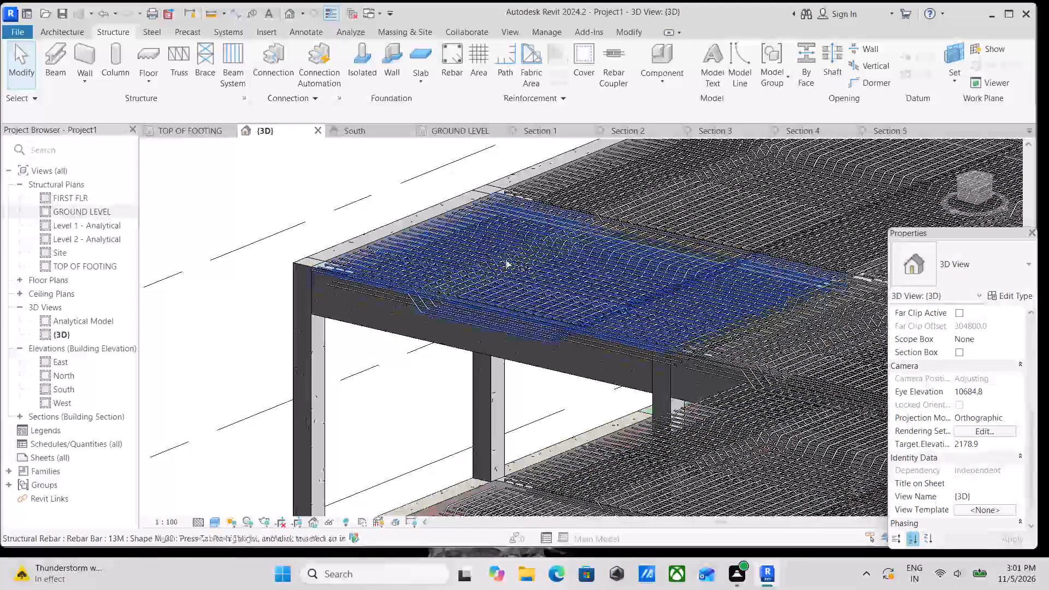
{"action": "left_click", "coordinate": [506, 261]}
{"action": "type", "text": "SA"}
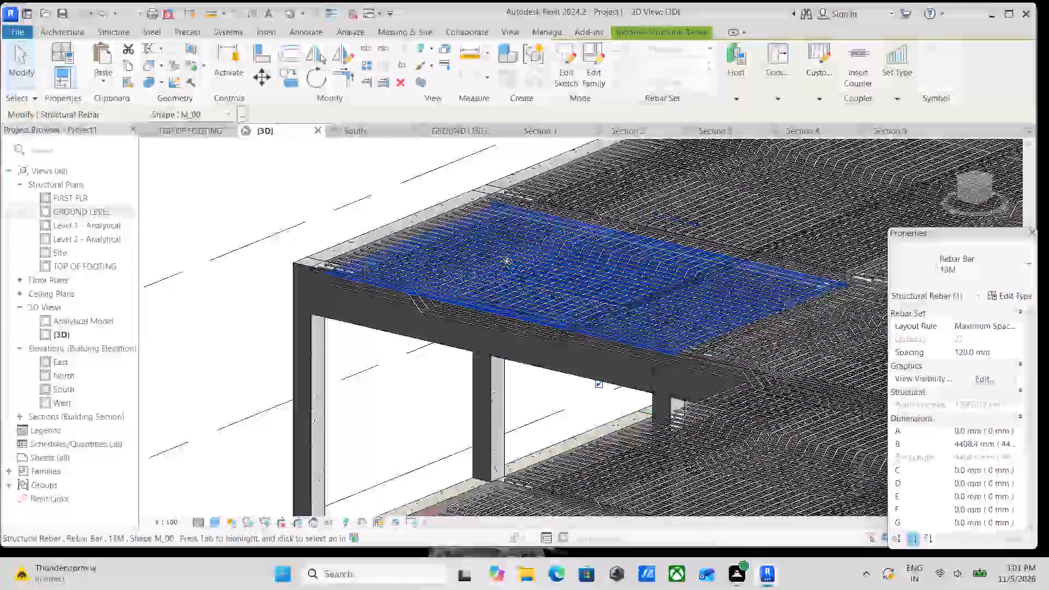
{"action": "type", "text": "HH"}
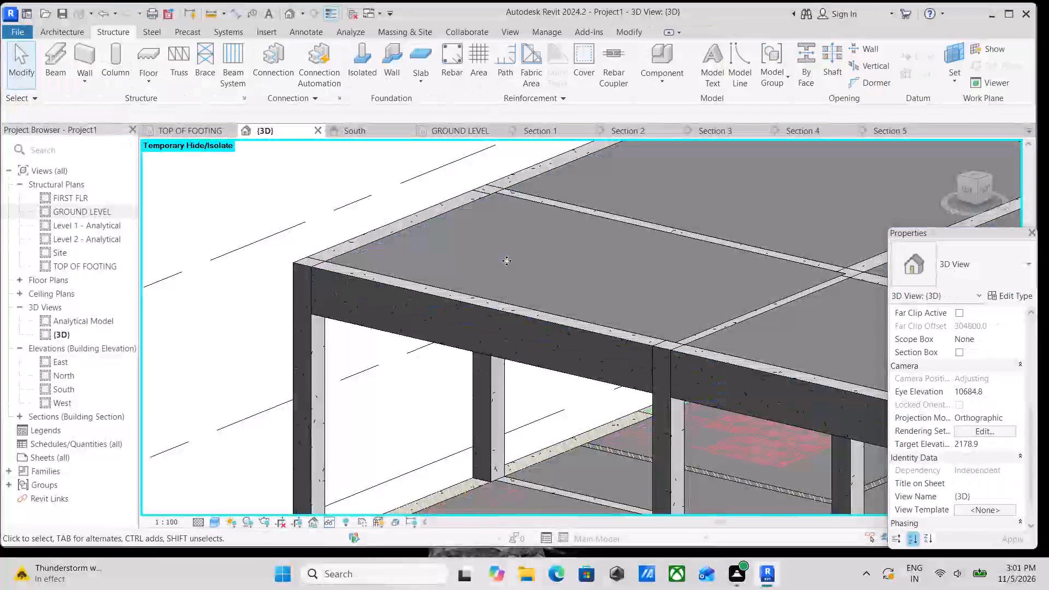
Examine the staircase, beams, columns and slabs from the side and from above without the rebar.
{"action": "scroll", "coordinate": [505, 268], "scroll_direction": "down", "scroll_amount": 5}
{"action": "middle_click_drag", "start_coordinate": [509, 330], "coordinate": [510, 298]}
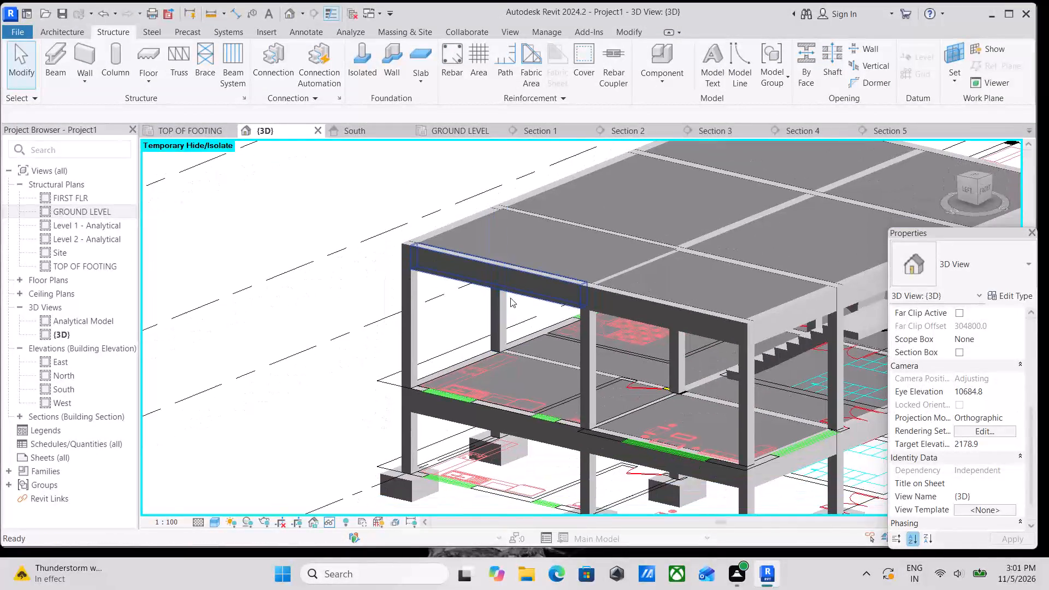
{"action": "middle_click_drag", "start_coordinate": [506, 331], "coordinate": [463, 257]}
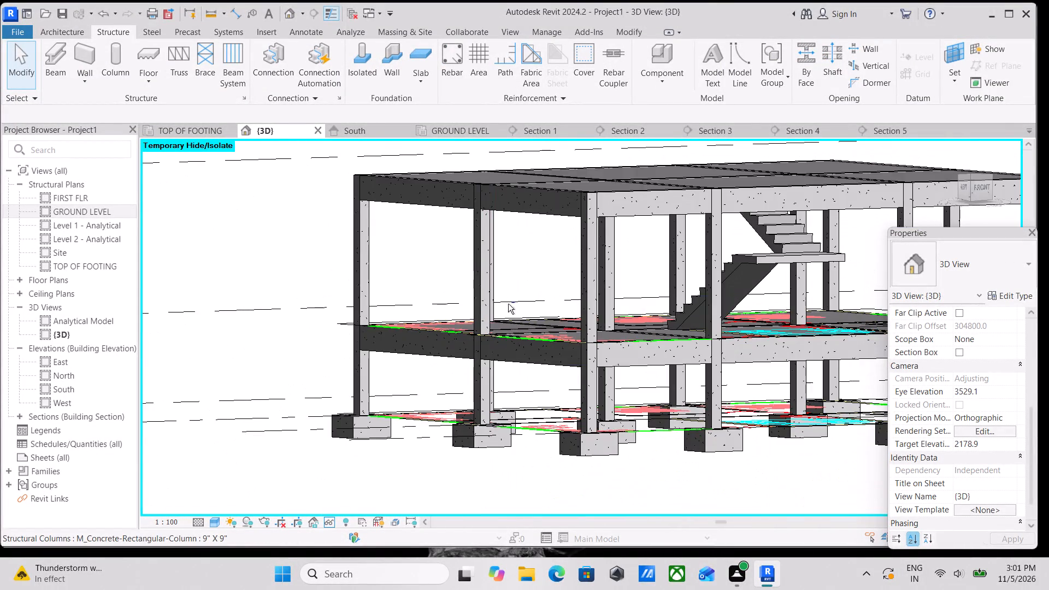
{"action": "middle_click_drag", "start_coordinate": [442, 304], "coordinate": [393, 307], "text": "shift"}
{"action": "scroll", "coordinate": [393, 307], "scroll_direction": "down", "scroll_amount": 1, "text": "shift"}
{"action": "middle_click_drag", "start_coordinate": [503, 315], "coordinate": [499, 438], "text": "shift"}
{"action": "scroll", "coordinate": [575, 392], "scroll_direction": "down", "scroll_amount": 2}
{"action": "middle_click_drag", "start_coordinate": [575, 392], "coordinate": [442, 478], "text": "shift"}
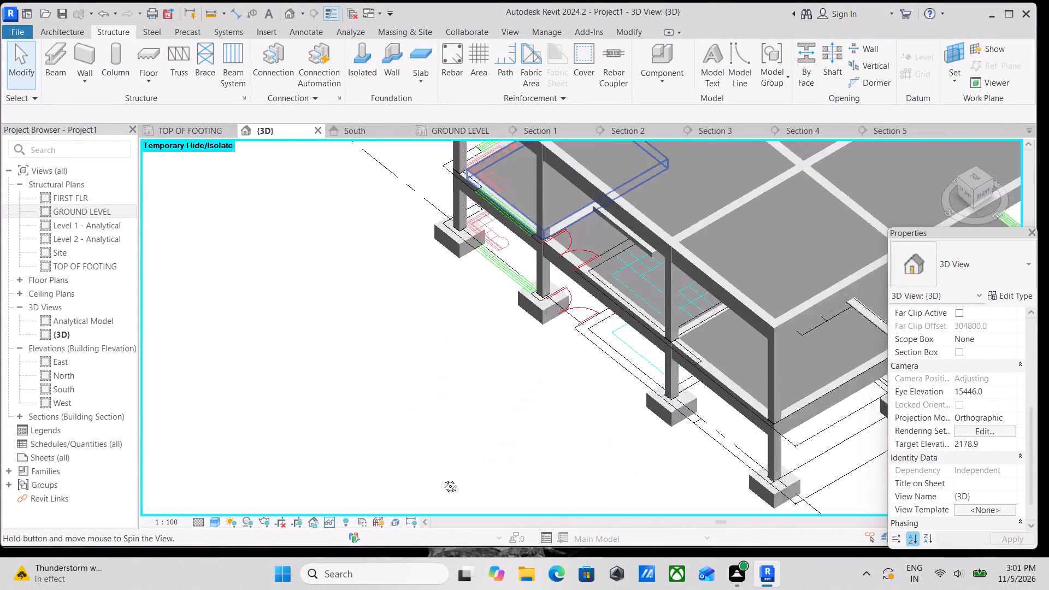
{"action": "middle_click_drag", "start_coordinate": [442, 478], "coordinate": [437, 486], "text": "shift"}
Temporarily hide the imported PROJECT G+1.dwg plan drawings in the {3D} view.
{"action": "middle_click_drag", "start_coordinate": [581, 392], "coordinate": [309, 285]}
{"action": "scroll", "coordinate": [586, 433], "scroll_direction": "down", "scroll_amount": 1}
{"action": "middle_click_drag", "start_coordinate": [575, 417], "coordinate": [493, 309]}
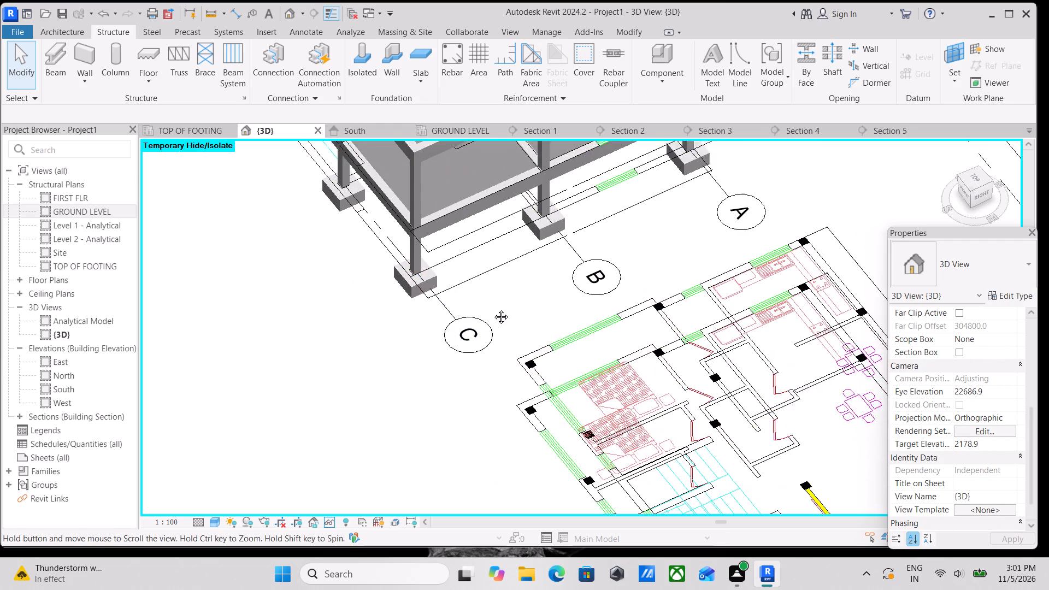
{"action": "middle_click_drag", "start_coordinate": [493, 309], "coordinate": [490, 302]}
{"action": "left_click", "coordinate": [538, 340]}
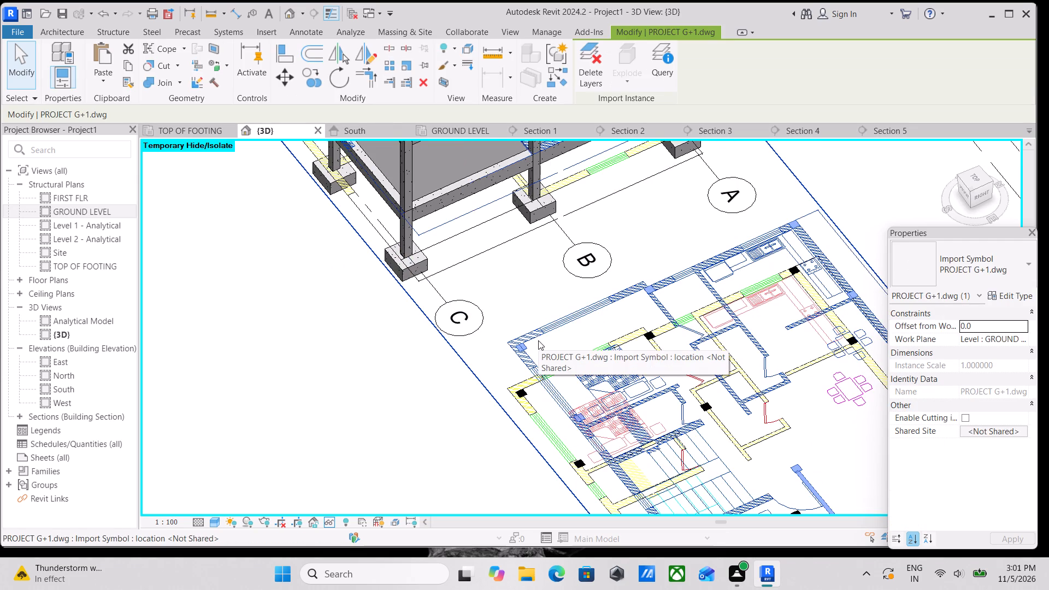
{"action": "type", "text": "HH"}
{"action": "scroll", "coordinate": [538, 340], "scroll_direction": "down", "scroll_amount": 1}
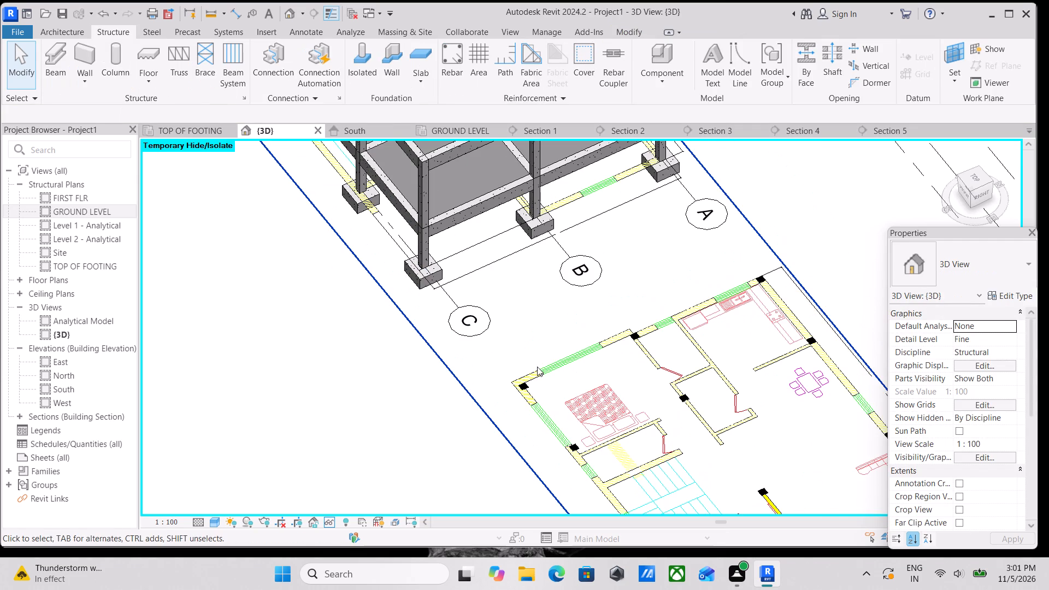
{"action": "left_click", "coordinate": [537, 367]}
{"action": "type", "text": "HH"}
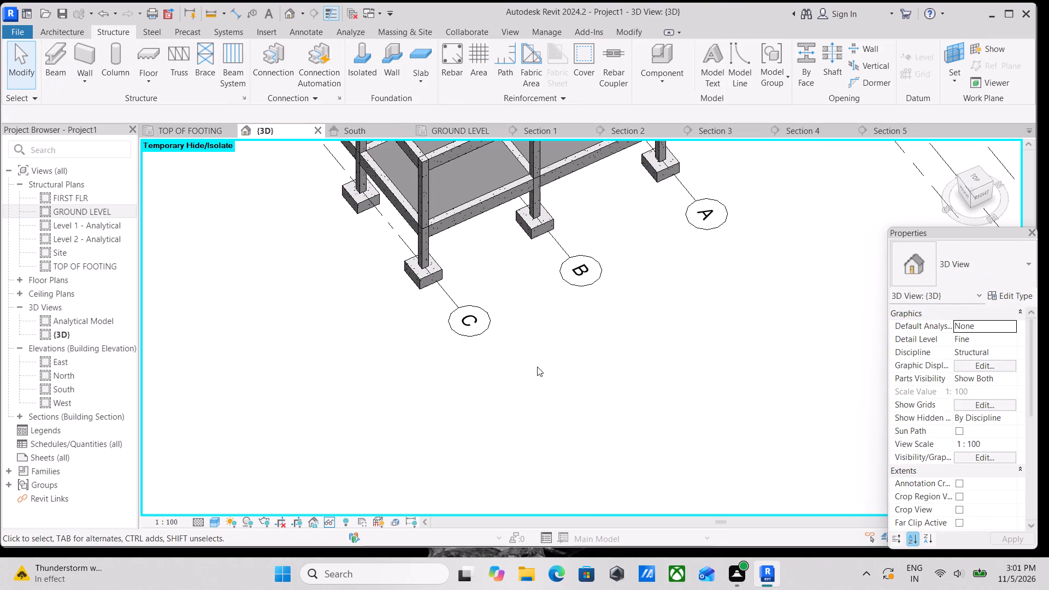
Examine the building frame, footings, staircase and slabs of both floors from below, the sides and above.
{"action": "scroll", "coordinate": [537, 367], "scroll_direction": "down", "scroll_amount": 3}
{"action": "middle_click_drag", "start_coordinate": [518, 355], "coordinate": [664, 312], "text": "shift"}
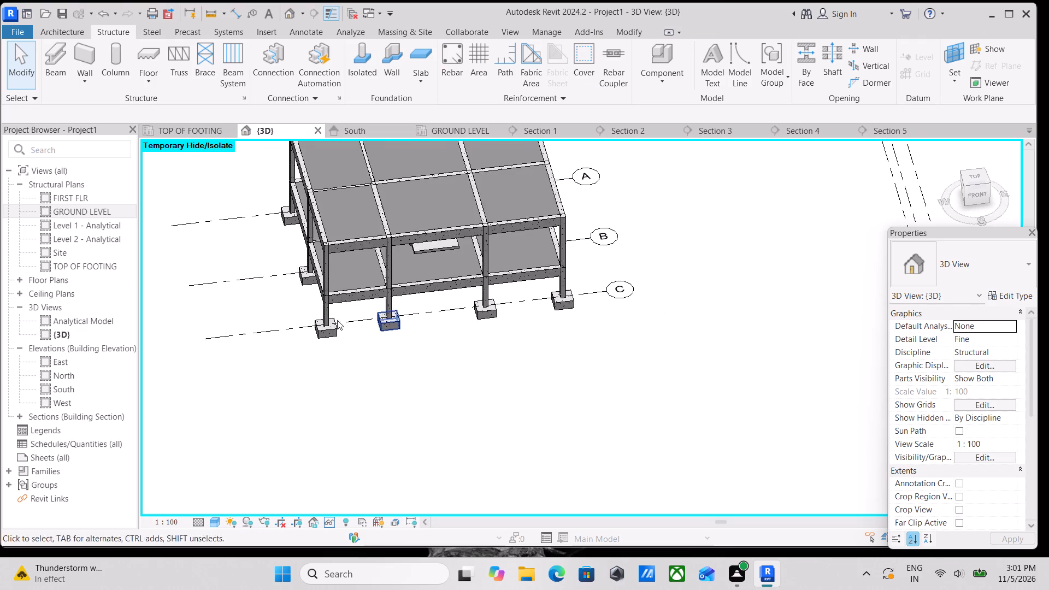
{"action": "scroll", "coordinate": [333, 308], "scroll_direction": "up", "scroll_amount": 2}
{"action": "middle_click_drag", "start_coordinate": [392, 280], "coordinate": [449, 138], "text": "shift"}
{"action": "middle_click_drag", "start_coordinate": [421, 262], "coordinate": [637, 145], "text": "shift"}
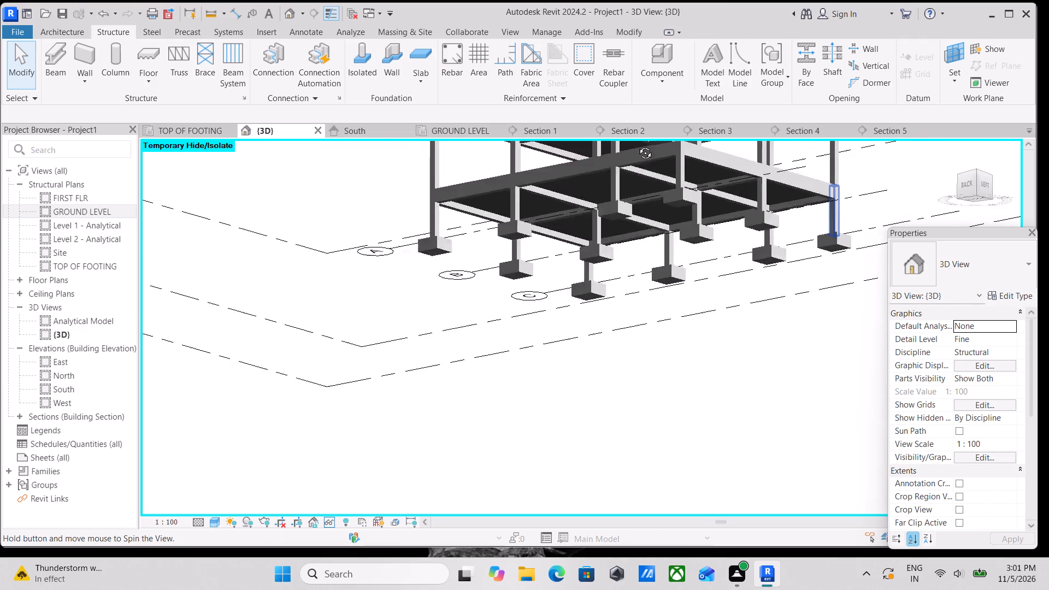
{"action": "middle_click_drag", "start_coordinate": [637, 145], "coordinate": [628, 317], "text": "shift"}
{"action": "middle_click_drag", "start_coordinate": [628, 317], "coordinate": [273, 294]}
{"action": "scroll", "coordinate": [470, 399], "scroll_direction": "up", "scroll_amount": 1}
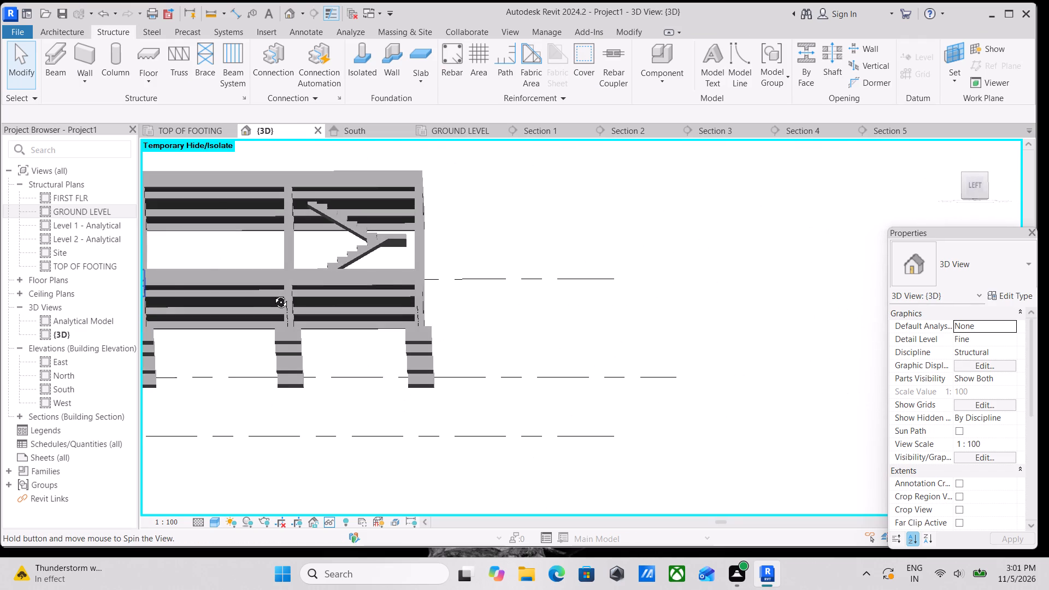
{"action": "middle_click_drag", "start_coordinate": [273, 294], "coordinate": [281, 316]}
{"action": "middle_click_drag", "start_coordinate": [317, 315], "coordinate": [199, 414], "text": "shift"}
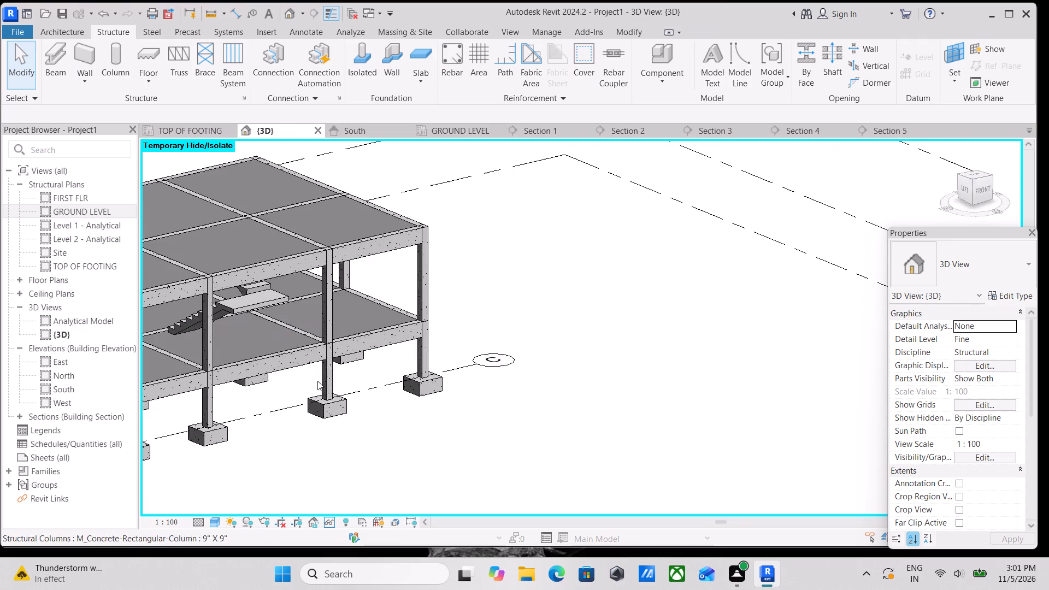
{"action": "middle_click_drag", "start_coordinate": [381, 371], "coordinate": [595, 343]}
{"action": "middle_click_drag", "start_coordinate": [415, 354], "coordinate": [502, 306], "text": "shift"}
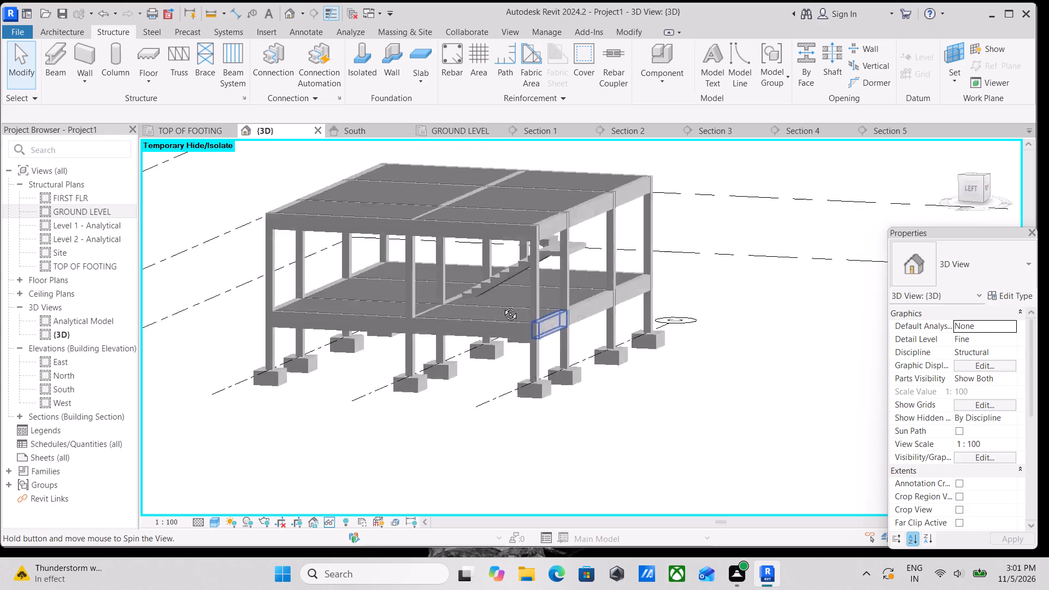
{"action": "middle_click_drag", "start_coordinate": [502, 306], "coordinate": [549, 307], "text": "shift"}
{"action": "middle_click_drag", "start_coordinate": [543, 315], "coordinate": [521, 353], "text": "shift"}
{"action": "scroll", "coordinate": [555, 333], "scroll_direction": "up", "scroll_amount": 3}
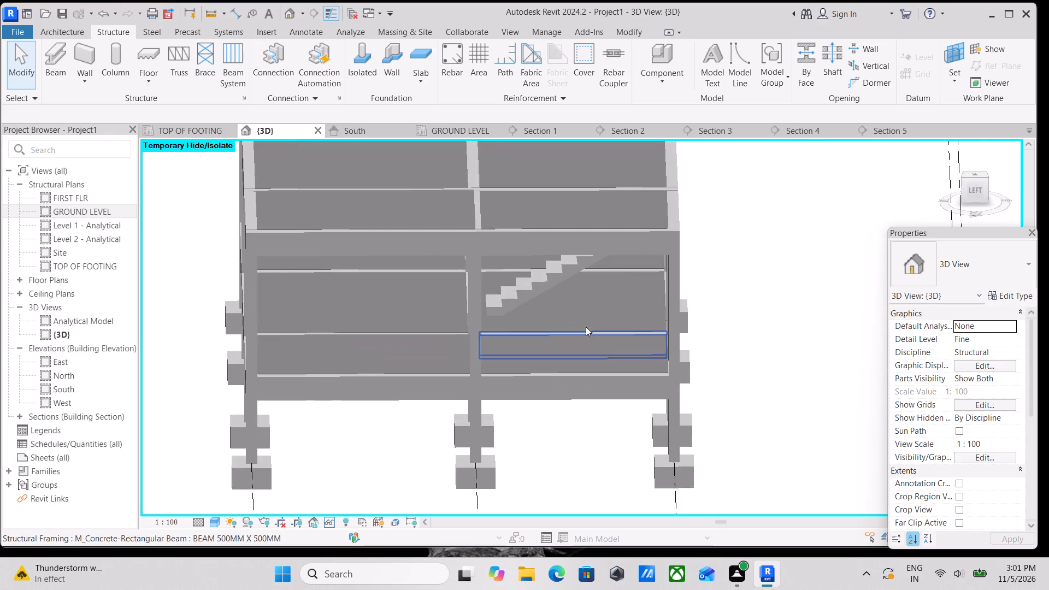
{"action": "middle_click_drag", "start_coordinate": [586, 327], "coordinate": [514, 348]}
{"action": "middle_click_drag", "start_coordinate": [485, 347], "coordinate": [612, 402]}
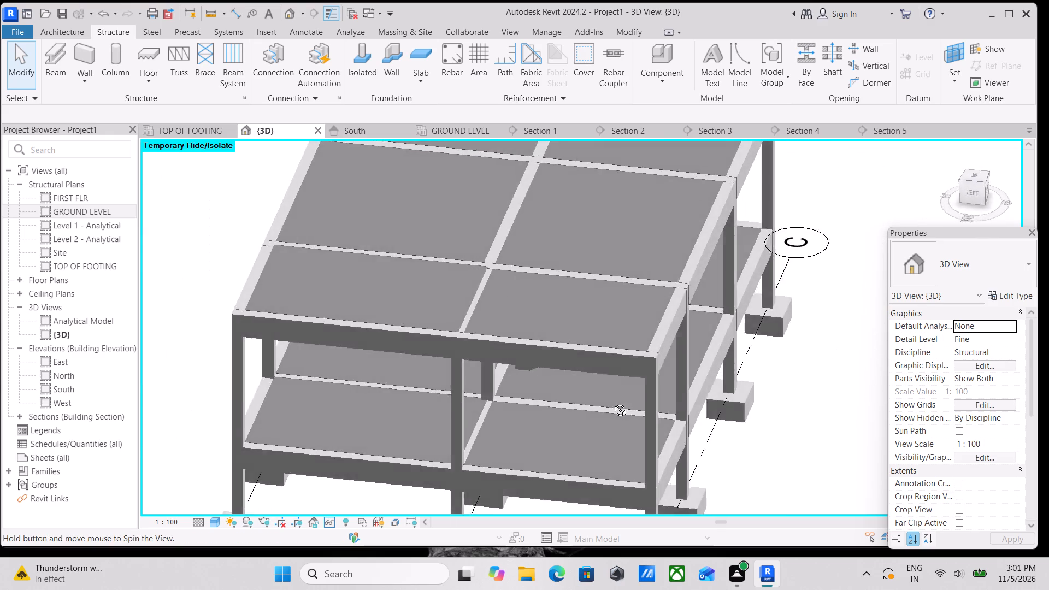
{"action": "middle_click_drag", "start_coordinate": [612, 402], "coordinate": [500, 420]}
{"action": "middle_click_drag", "start_coordinate": [520, 402], "coordinate": [446, 536]}
{"action": "middle_click_drag", "start_coordinate": [488, 402], "coordinate": [527, 521]}
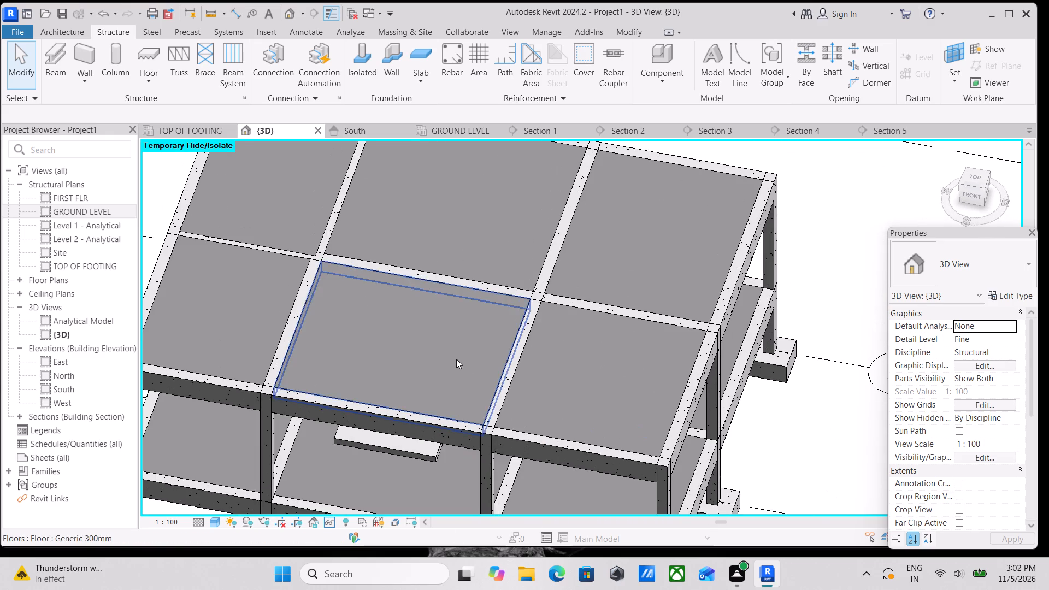
{"action": "middle_click_drag", "start_coordinate": [456, 358], "coordinate": [455, 442]}
{"action": "middle_click_drag", "start_coordinate": [434, 356], "coordinate": [486, 465]}
{"action": "middle_click_drag", "start_coordinate": [466, 355], "coordinate": [527, 263]}
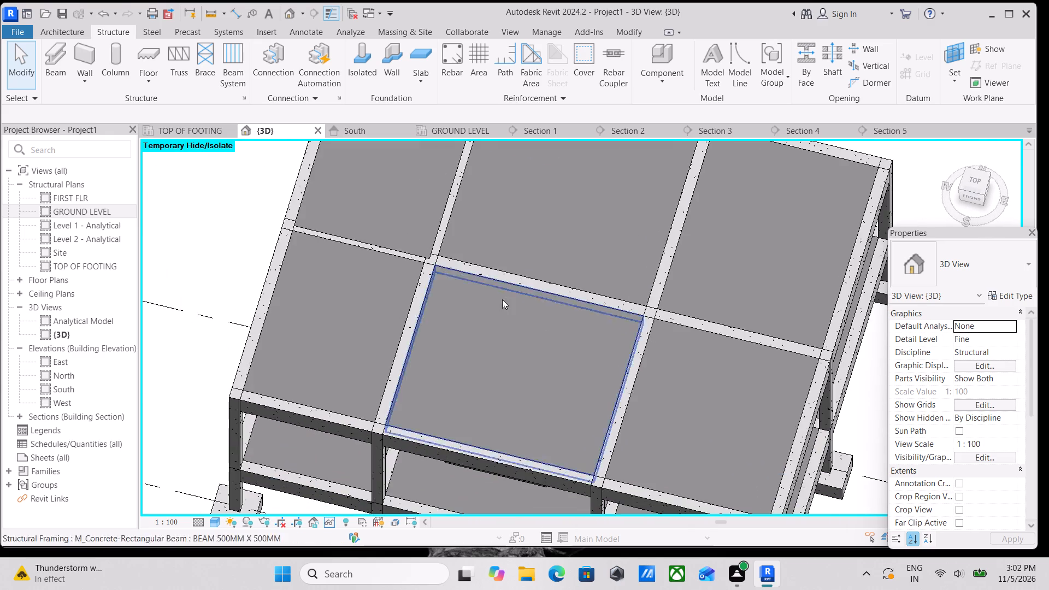
Select all six FIRST FLR Generic 300mm floor slabs and temporarily hide them in the {3D} view.
{"action": "middle_click_drag", "start_coordinate": [500, 302], "coordinate": [502, 493], "text": "shift"}
{"action": "middle_click_drag", "start_coordinate": [455, 325], "coordinate": [475, 504]}
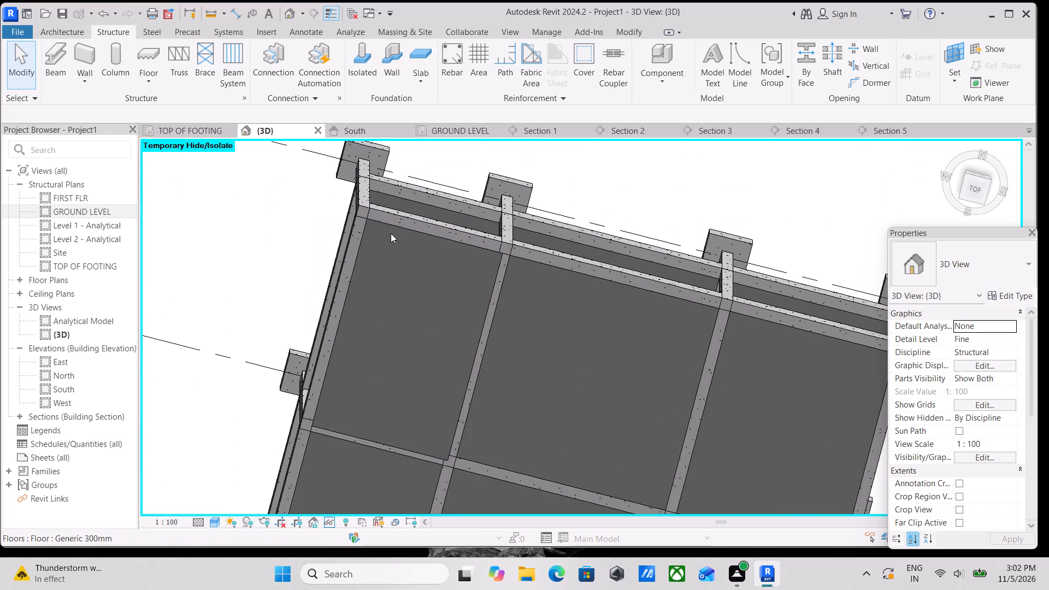
{"action": "left_click", "coordinate": [388, 230]}
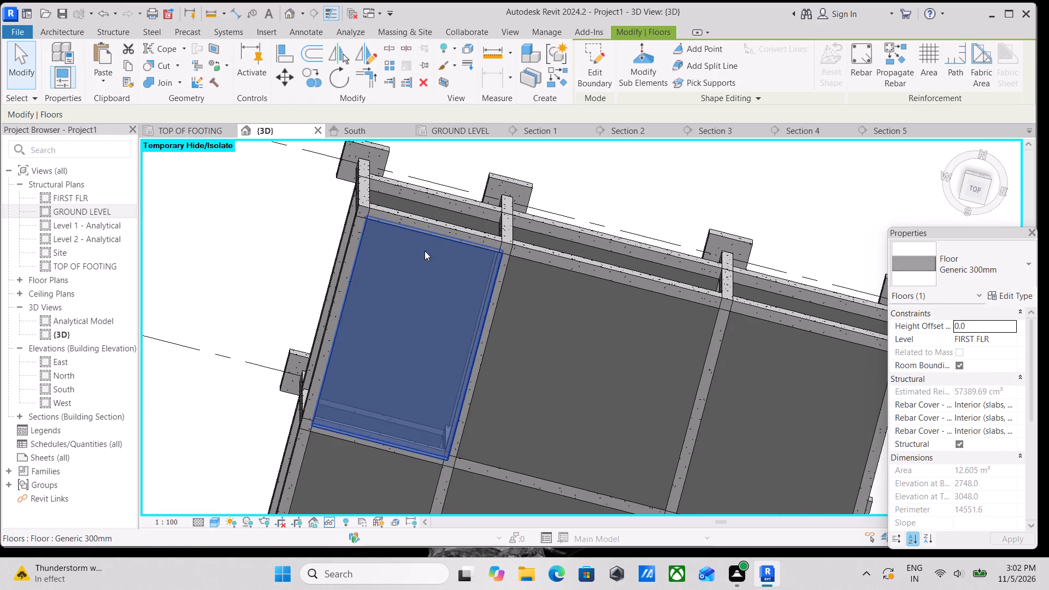
{"action": "left_click", "coordinate": [514, 268], "text": "ctrl"}
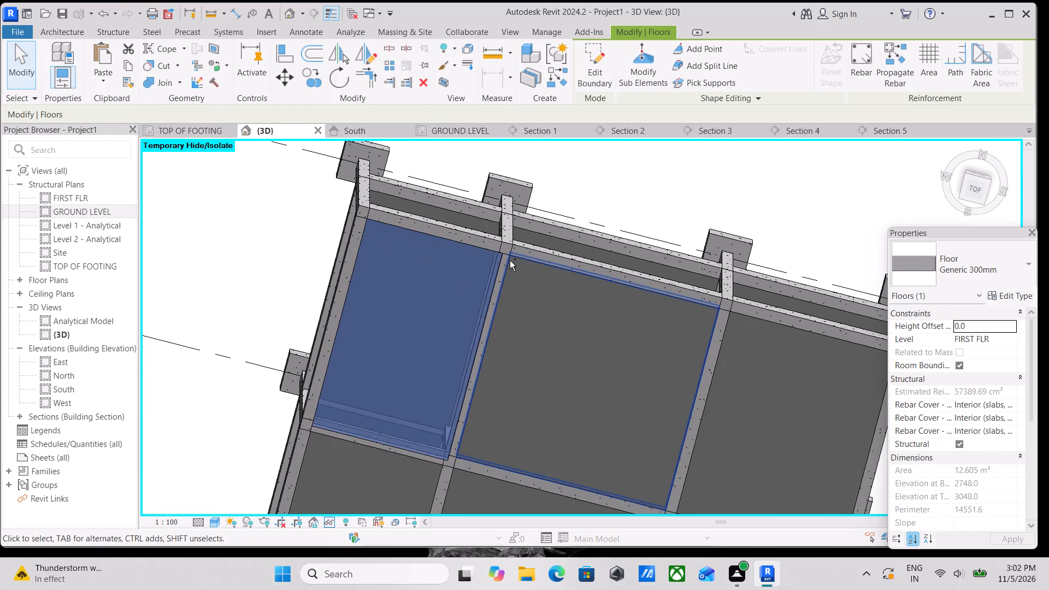
{"action": "left_click", "coordinate": [510, 261], "text": "ctrl"}
{"action": "middle_click_drag", "start_coordinate": [554, 321], "coordinate": [336, 170]}
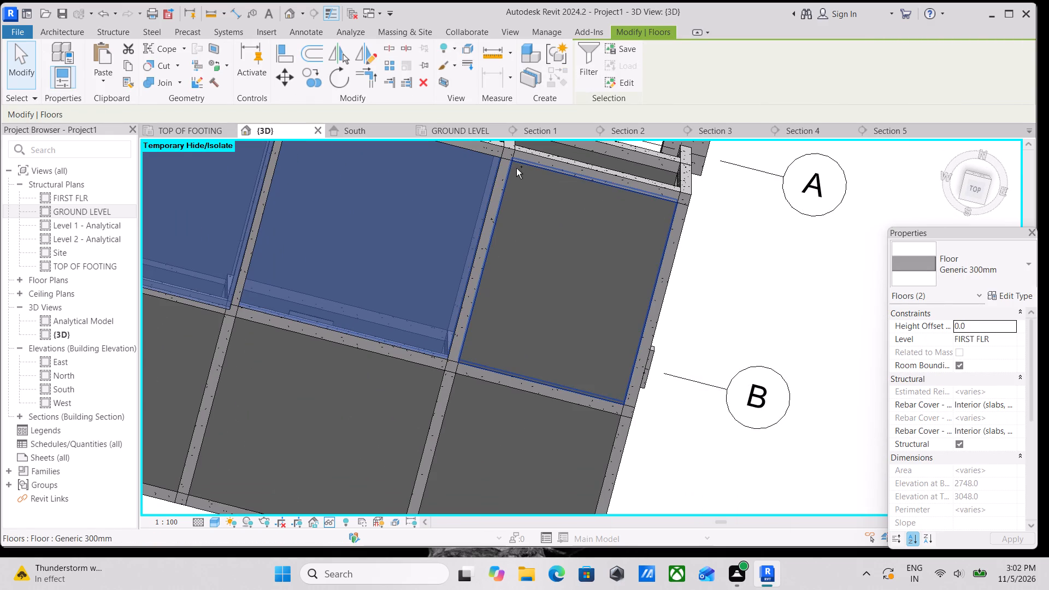
{"action": "left_click", "coordinate": [518, 169], "text": "ctrl"}
{"action": "middle_click_drag", "start_coordinate": [517, 270], "coordinate": [611, 188]}
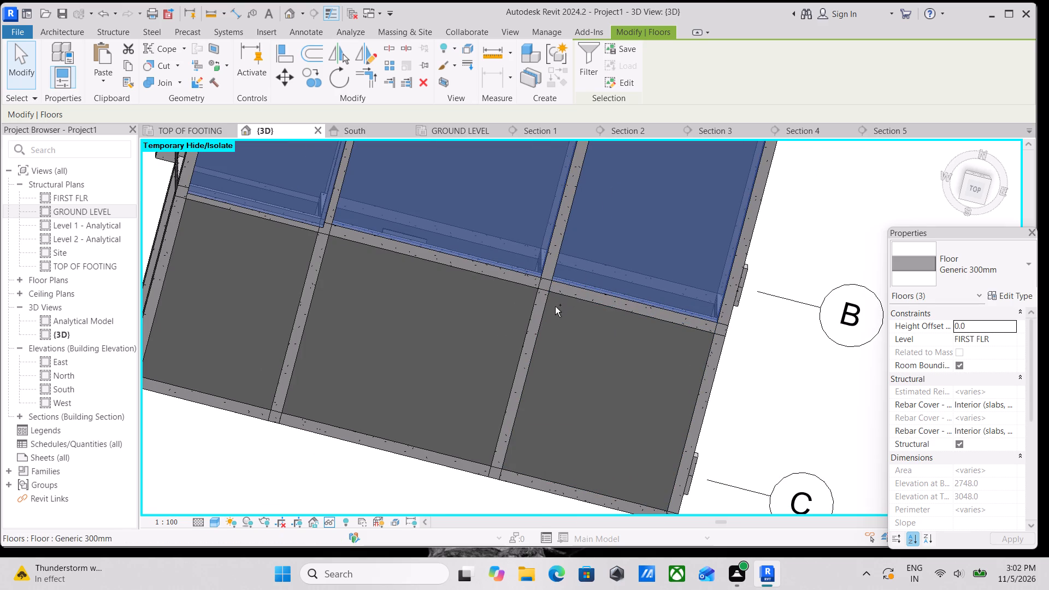
{"action": "left_click", "coordinate": [553, 296], "text": "ctrl"}
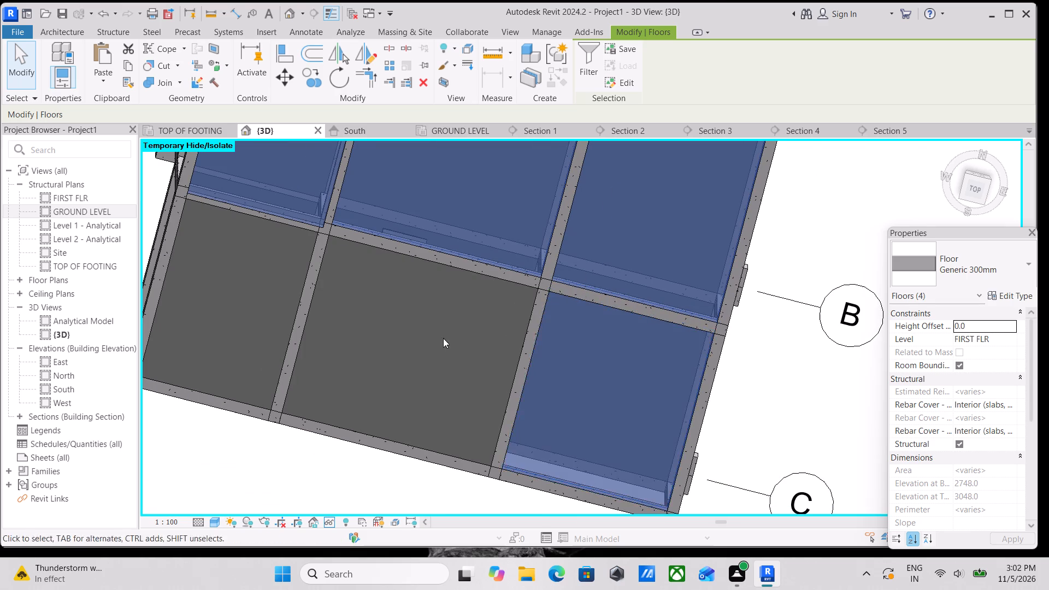
{"action": "middle_click_drag", "start_coordinate": [445, 337], "coordinate": [595, 295]}
{"action": "left_click", "coordinate": [484, 198], "text": "ctrl"}
{"action": "middle_click_drag", "start_coordinate": [468, 267], "coordinate": [605, 277]}
{"action": "left_click", "coordinate": [335, 165], "text": "ctrl"}
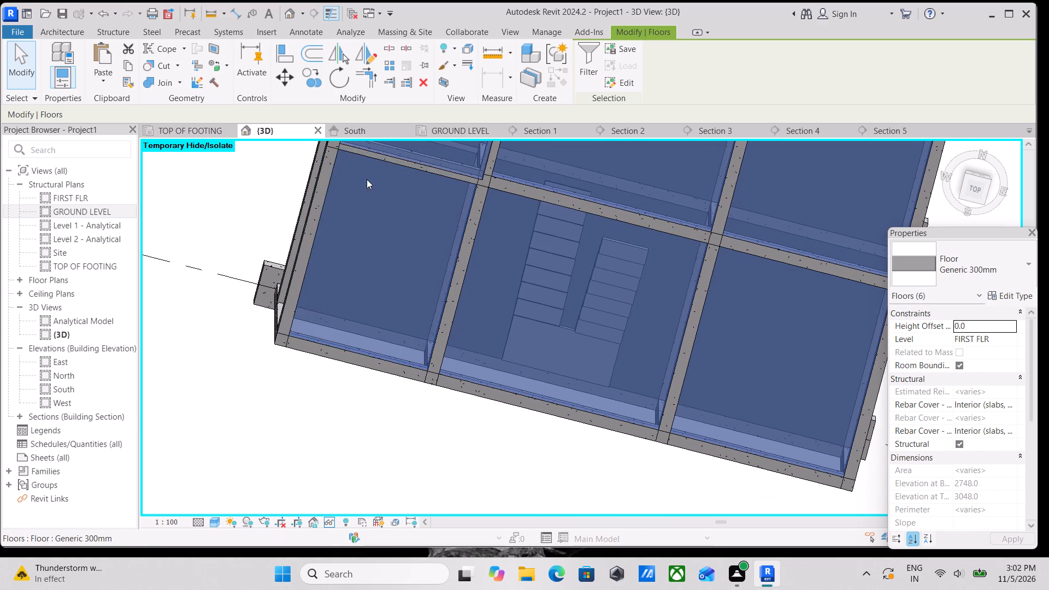
{"action": "middle_click_drag", "start_coordinate": [367, 179], "coordinate": [363, 244]}
{"action": "type", "text": "HH"}
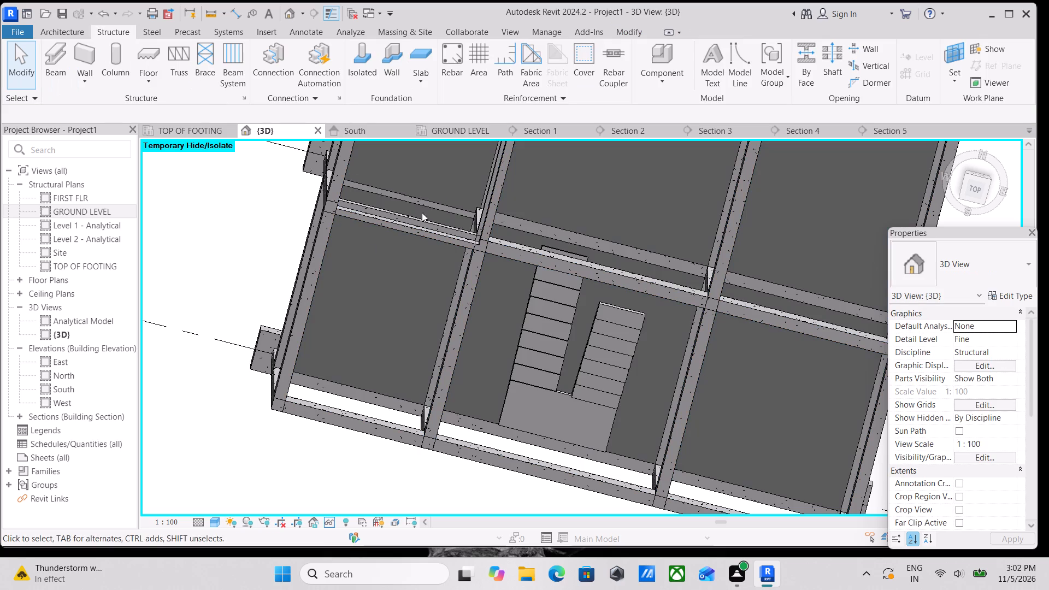
Examine the staircase and the GROUND LEVEL slabs through the open first-floor framing, including from the Top view.
{"action": "scroll", "coordinate": [909, 242], "scroll_direction": "down", "scroll_amount": 3}
{"action": "scroll", "coordinate": [711, 260], "scroll_direction": "down", "scroll_amount": 1}
{"action": "middle_click_drag", "start_coordinate": [688, 270], "coordinate": [592, 318]}
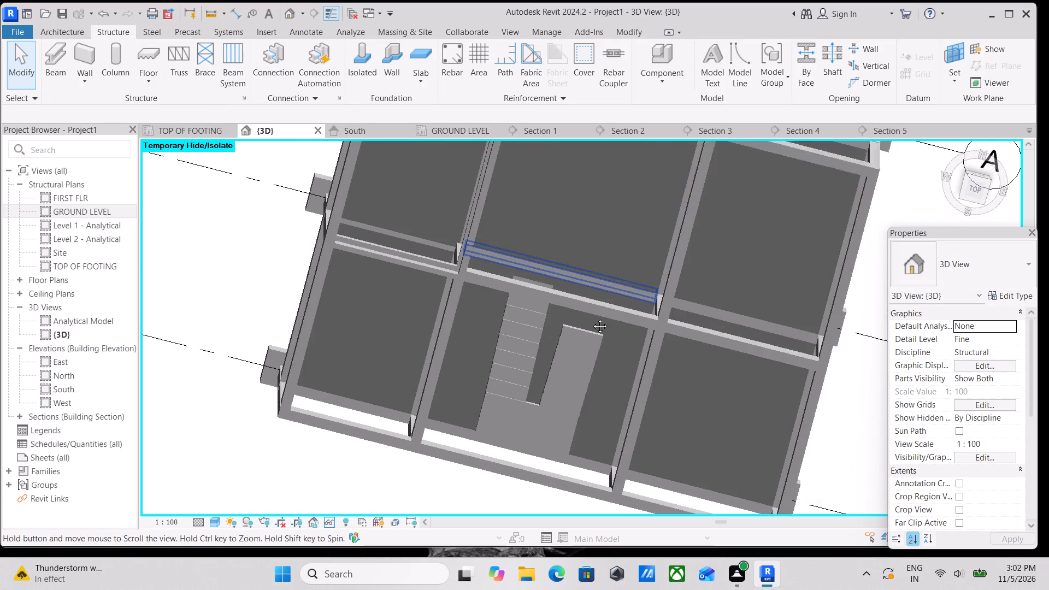
{"action": "middle_click_drag", "start_coordinate": [592, 318], "coordinate": [479, 369]}
{"action": "left_click", "coordinate": [979, 185]}
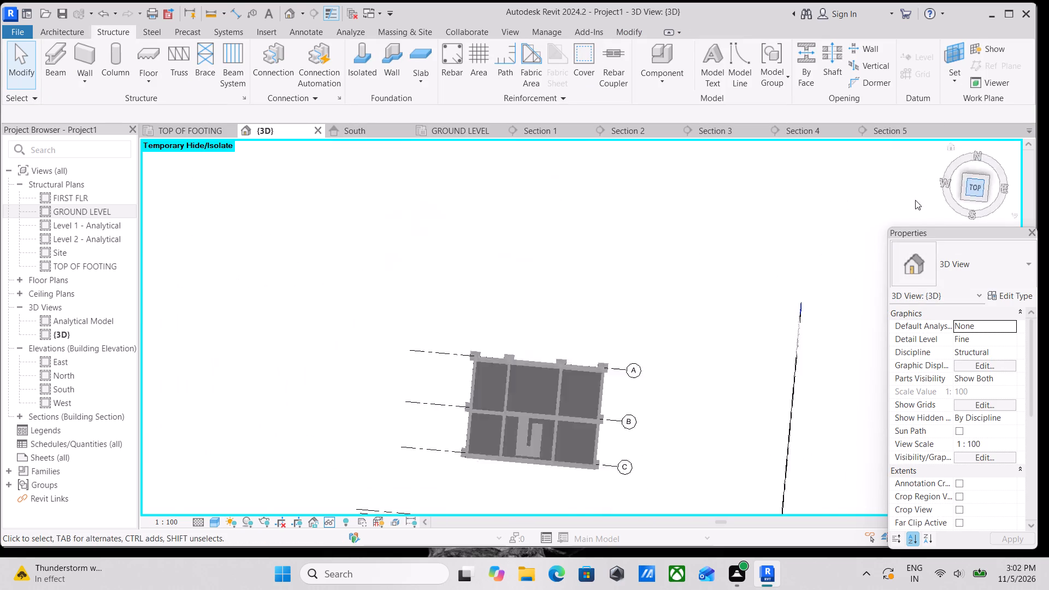
{"action": "scroll", "coordinate": [681, 336], "scroll_direction": "up", "scroll_amount": 3}
{"action": "scroll", "coordinate": [546, 345], "scroll_direction": "up", "scroll_amount": 4}
{"action": "scroll", "coordinate": [391, 344], "scroll_direction": "up", "scroll_amount": 5}
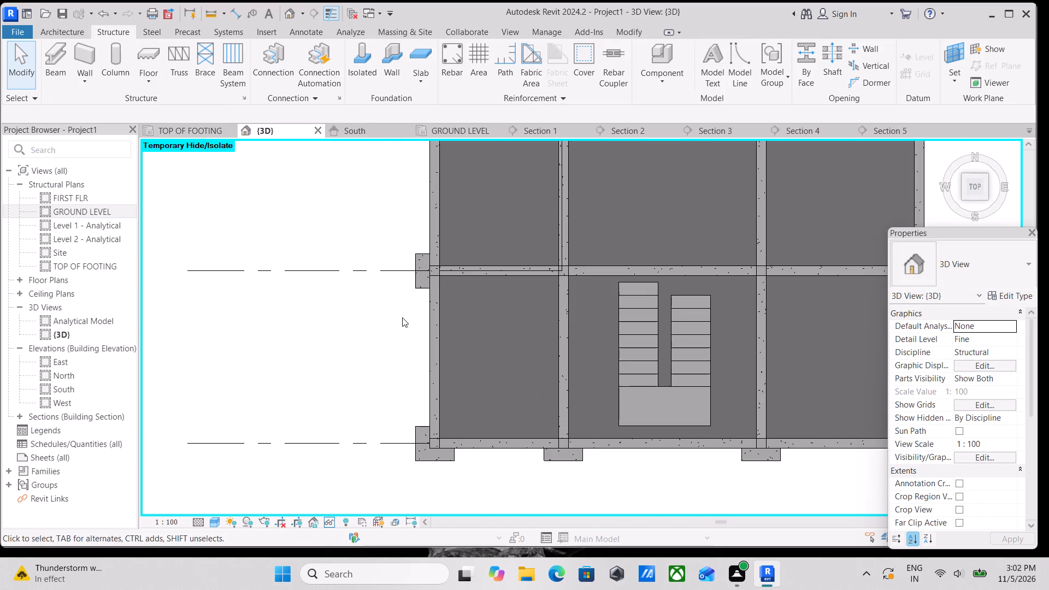
{"action": "scroll", "coordinate": [407, 323], "scroll_direction": "up", "scroll_amount": 3}
{"action": "scroll", "coordinate": [500, 246], "scroll_direction": "down", "scroll_amount": 2}
{"action": "middle_click_drag", "start_coordinate": [503, 244], "coordinate": [507, 231]}
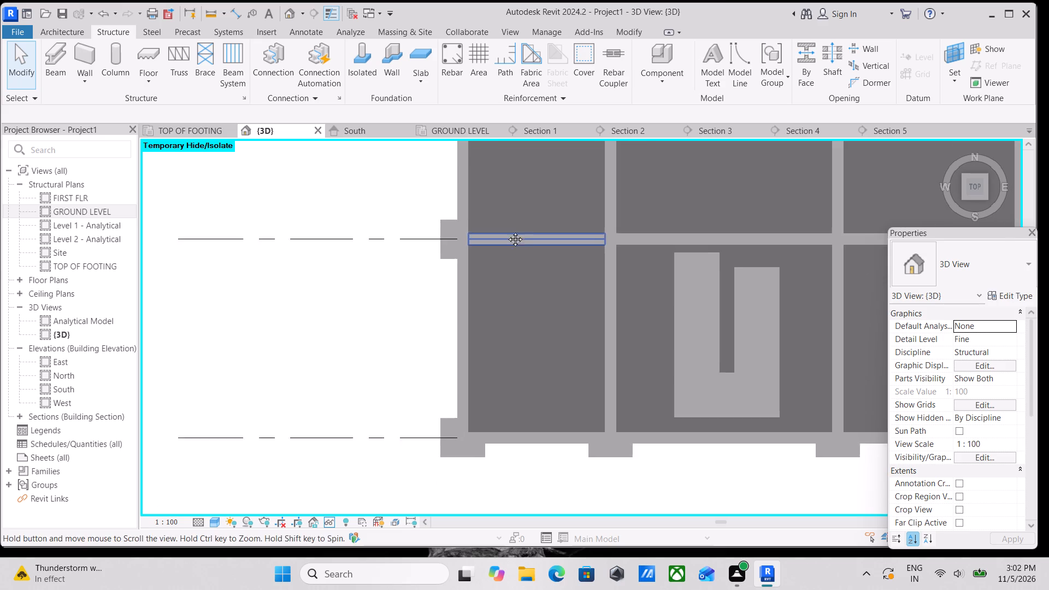
{"action": "middle_click_drag", "start_coordinate": [507, 231], "coordinate": [518, 206]}
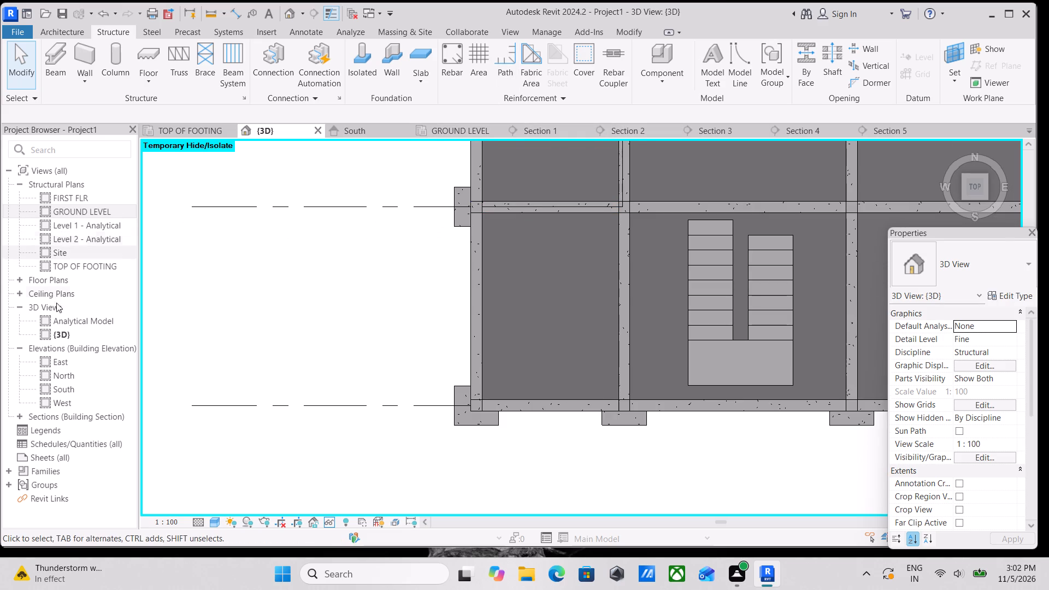
Open the FIRST FLR structural plan and temporarily hide all the slab reinforcement bars.
{"action": "double_click", "coordinate": [64, 199]}
{"action": "scroll", "coordinate": [689, 398], "scroll_direction": "up", "scroll_amount": 2}
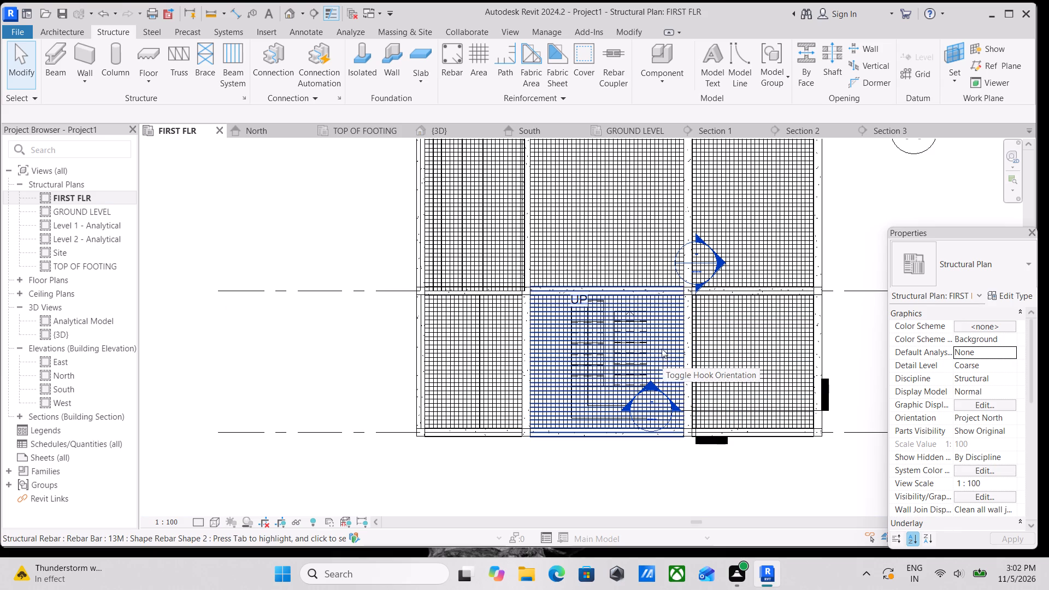
{"action": "left_click", "coordinate": [665, 341]}
{"action": "type", "text": "SA"}
{"action": "type", "text": "HH"}
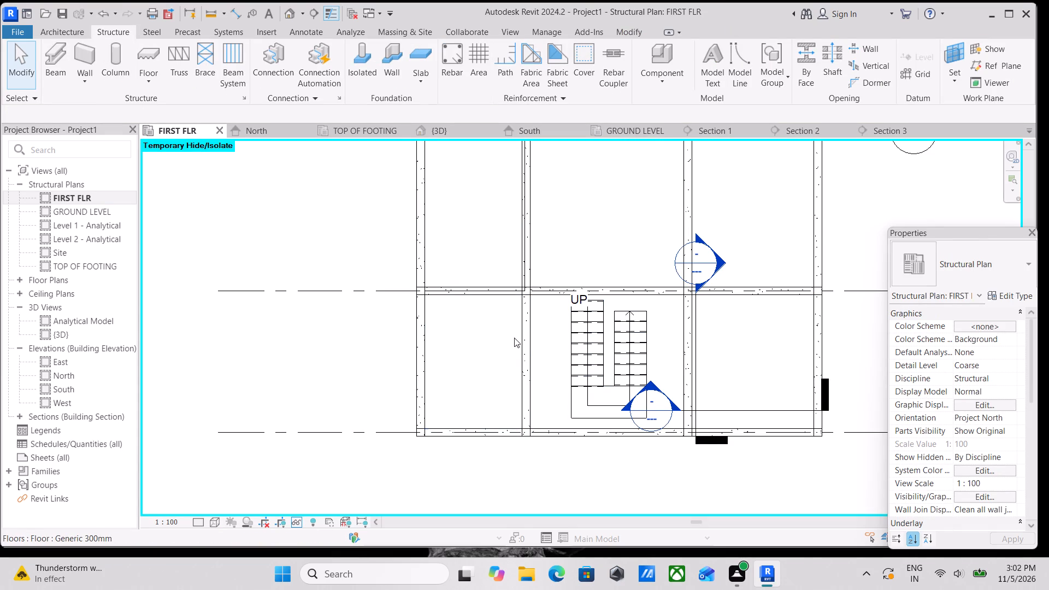
Select all instances of the Generic 300mm floor and temporarily hide them in the FIRST FLR plan.
{"action": "left_click", "coordinate": [520, 352]}
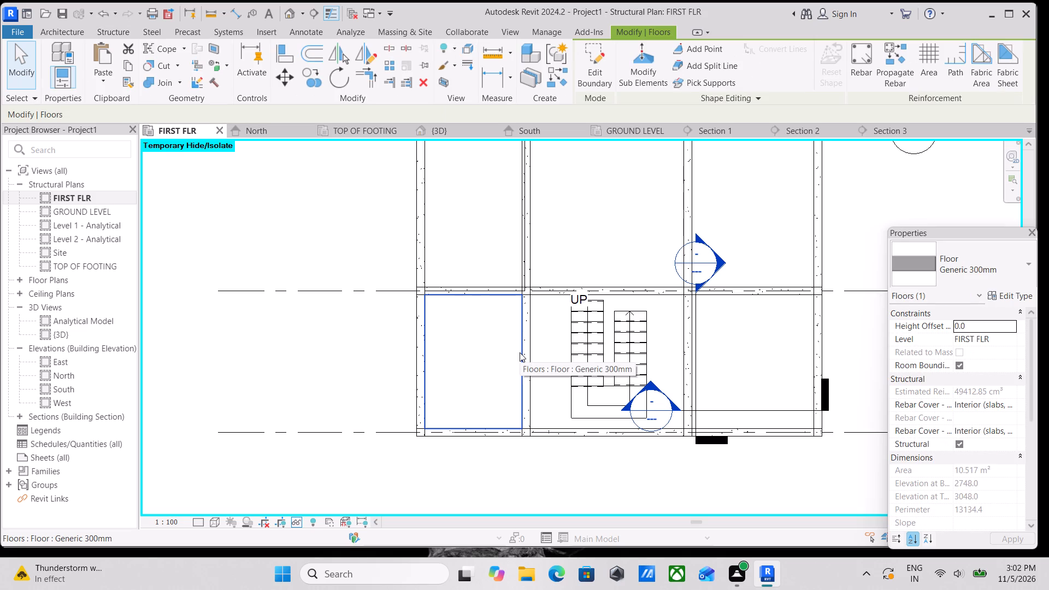
{"action": "type", "text": "SA"}
{"action": "scroll", "coordinate": [552, 331], "scroll_direction": "down", "scroll_amount": 2}
{"action": "middle_click_drag", "start_coordinate": [552, 334], "coordinate": [552, 356]}
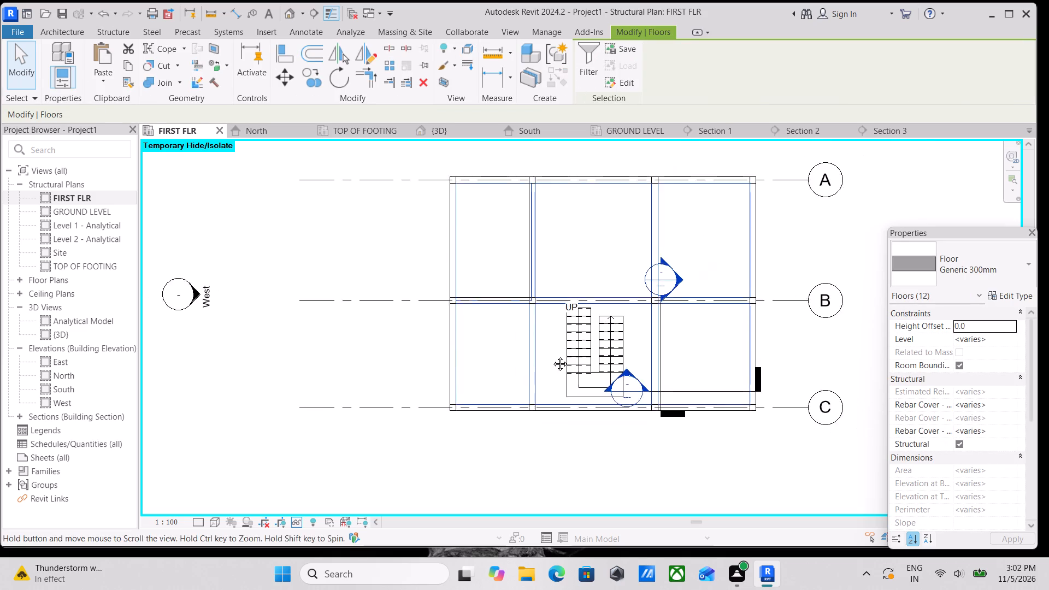
{"action": "middle_click_drag", "start_coordinate": [552, 356], "coordinate": [557, 408]}
{"action": "type", "text": "HH"}
Draw a short north-facing building section along grid C across the column just west of the staircase.
{"action": "scroll", "coordinate": [549, 412], "scroll_direction": "up", "scroll_amount": 1}
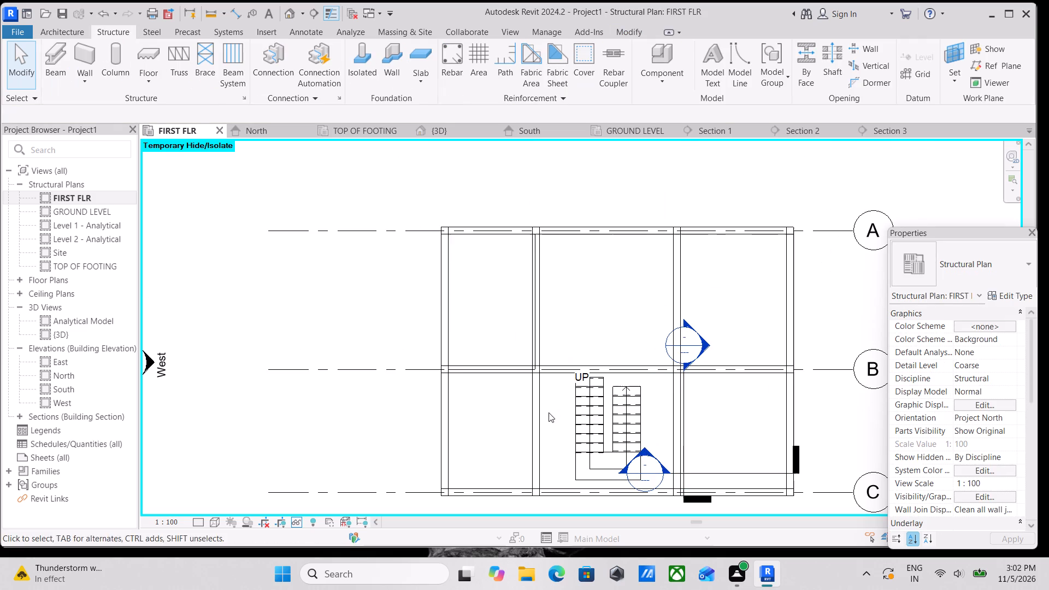
{"action": "middle_click_drag", "start_coordinate": [532, 410], "coordinate": [572, 367]}
{"action": "scroll", "coordinate": [570, 452], "scroll_direction": "up", "scroll_amount": 3}
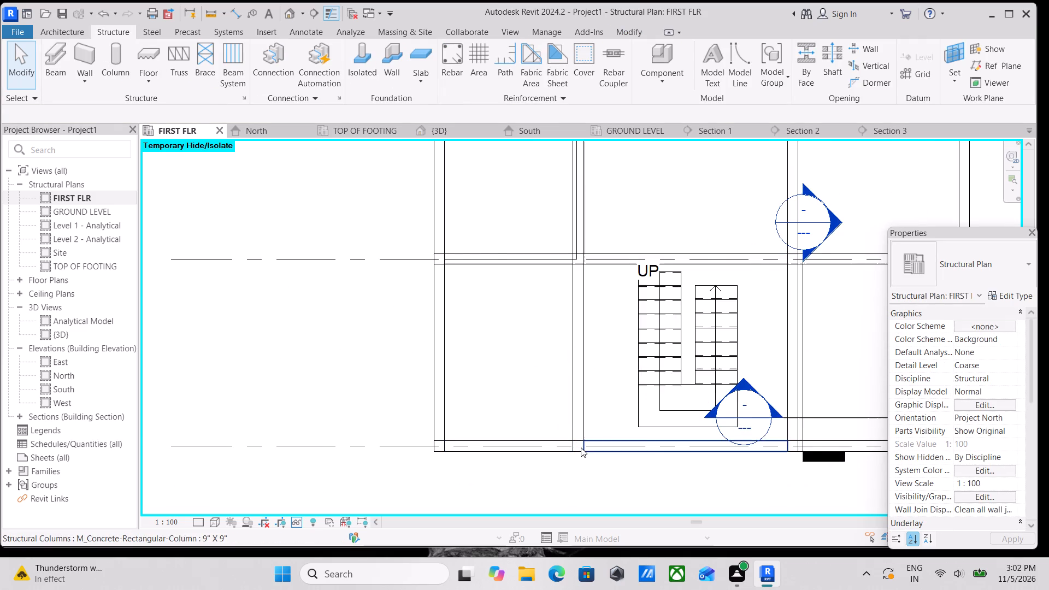
{"action": "scroll", "coordinate": [581, 447], "scroll_direction": "up", "scroll_amount": 3}
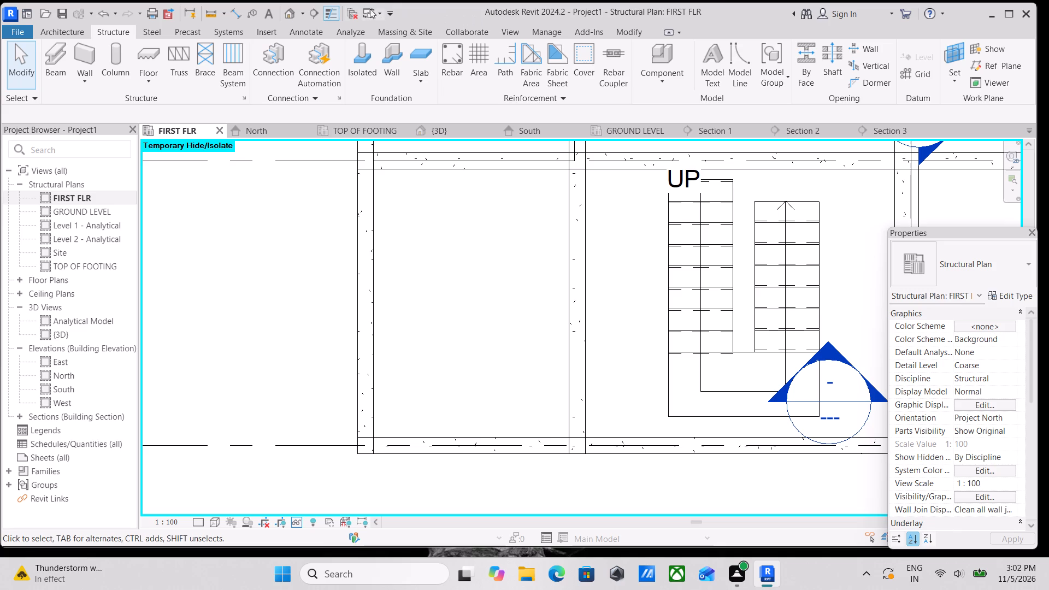
{"action": "left_click", "coordinate": [308, 11]}
{"action": "scroll", "coordinate": [552, 440], "scroll_direction": "up", "scroll_amount": 3}
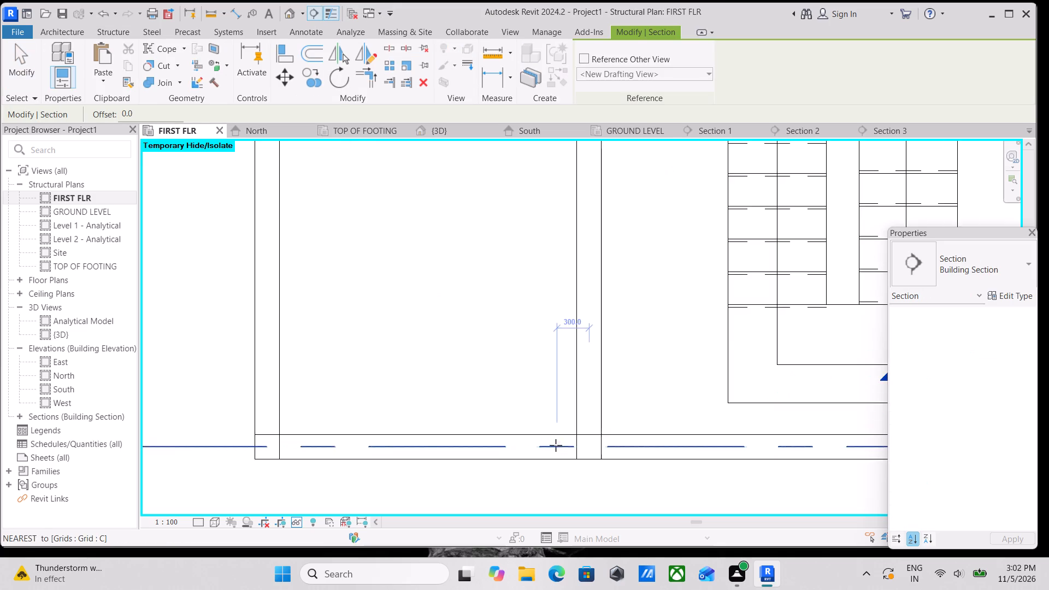
{"action": "scroll", "coordinate": [556, 445], "scroll_direction": "up", "scroll_amount": 4}
{"action": "left_click", "coordinate": [580, 437]}
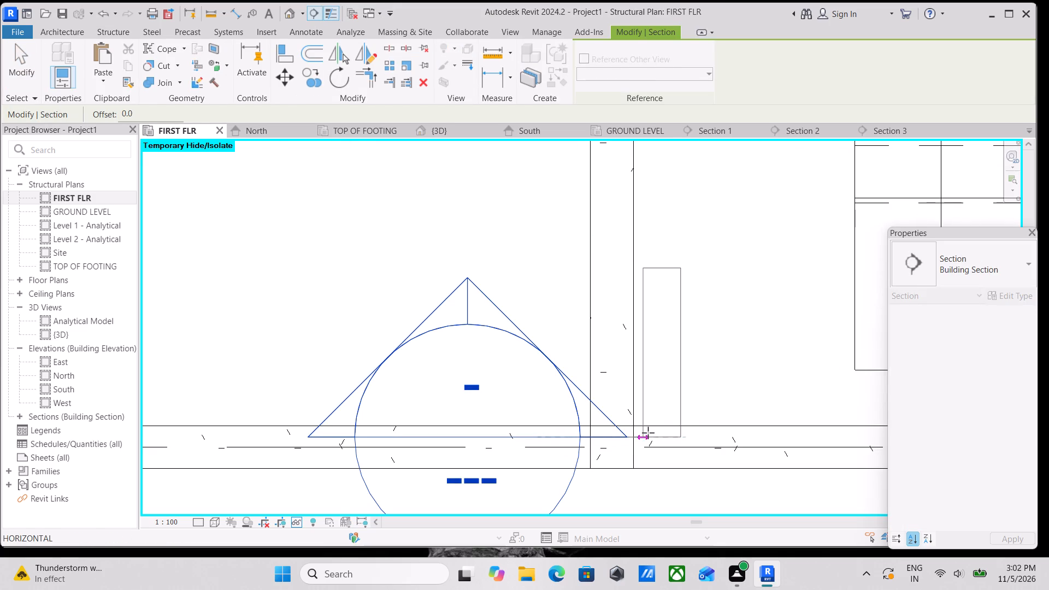
{"action": "key", "text": "grave"}
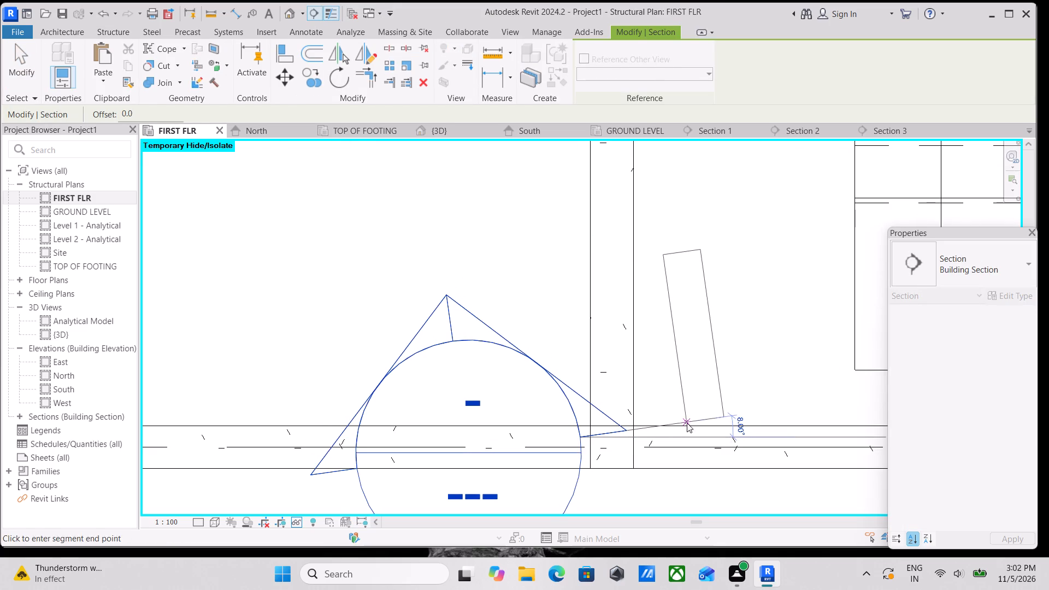
{"action": "key", "text": "Escape"}
{"action": "scroll", "coordinate": [551, 454], "scroll_direction": "up", "scroll_amount": 1}
{"action": "left_click", "coordinate": [552, 453]}
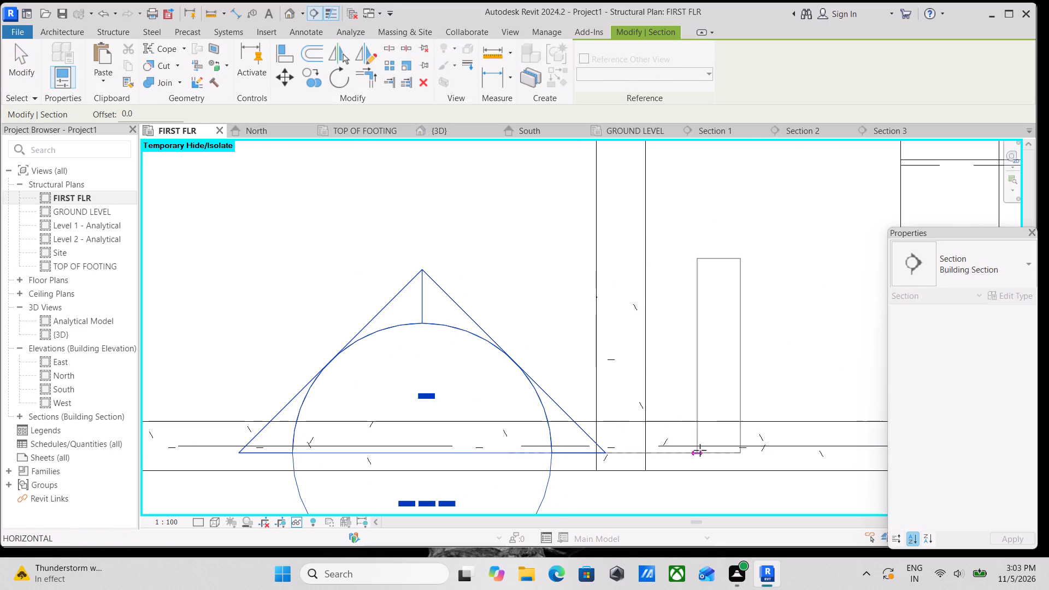
{"action": "left_click", "coordinate": [703, 450]}
Reduce the new section's depth to just past the grid C beam and narrow its east side towards the column.
{"action": "scroll", "coordinate": [667, 411], "scroll_direction": "down", "scroll_amount": 2}
{"action": "middle_click_drag", "start_coordinate": [667, 411], "coordinate": [667, 438]}
{"action": "scroll", "coordinate": [716, 325], "scroll_direction": "down", "scroll_amount": 2}
{"action": "middle_click_drag", "start_coordinate": [716, 325], "coordinate": [747, 269]}
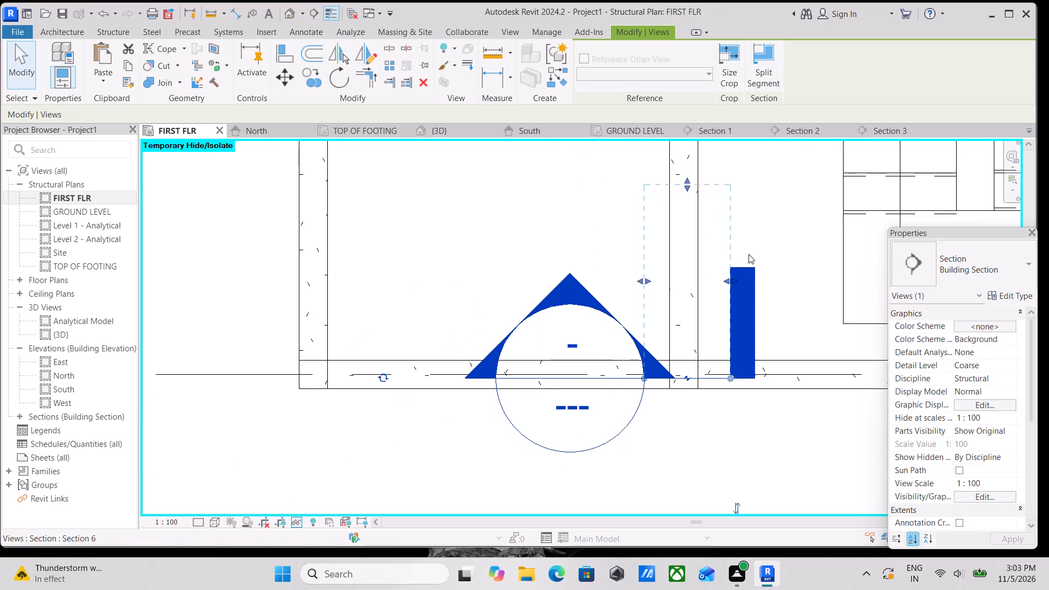
{"action": "left_click_drag", "start_coordinate": [687, 184], "coordinate": [676, 367]}
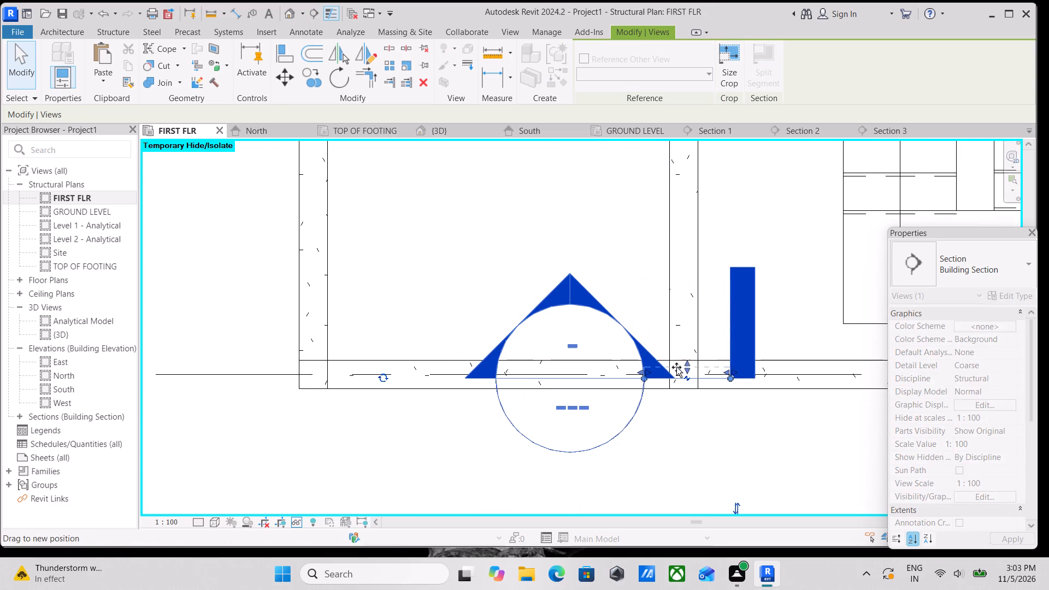
{"action": "left_click_drag", "start_coordinate": [676, 367], "coordinate": [677, 357]}
{"action": "scroll", "coordinate": [692, 355], "scroll_direction": "up", "scroll_amount": 8}
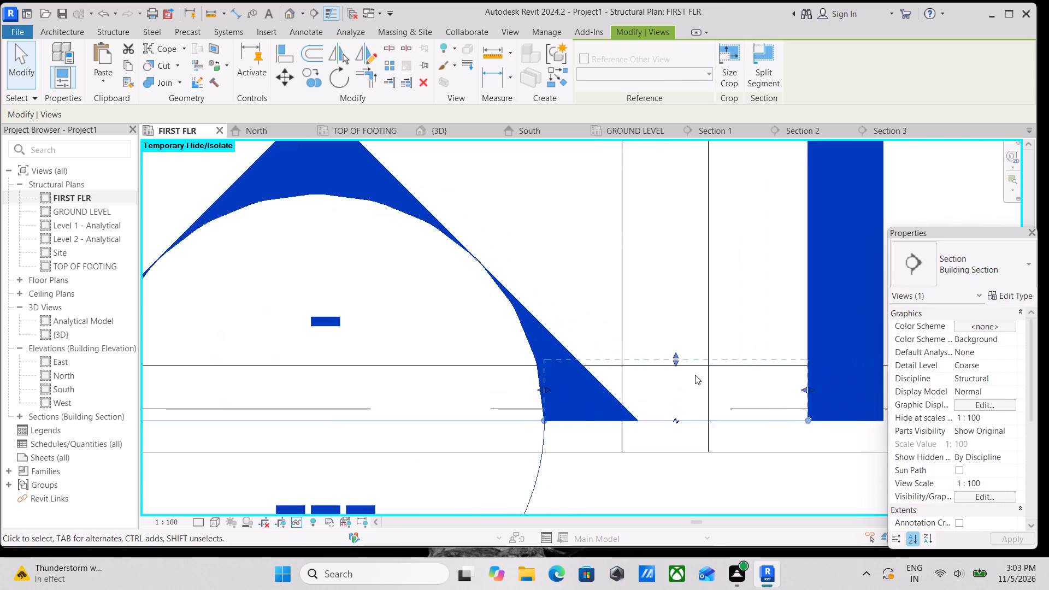
{"action": "scroll", "coordinate": [695, 375], "scroll_direction": "up", "scroll_amount": 1}
{"action": "middle_click_drag", "start_coordinate": [693, 372], "coordinate": [703, 309]}
{"action": "left_click_drag", "start_coordinate": [686, 296], "coordinate": [686, 290]}
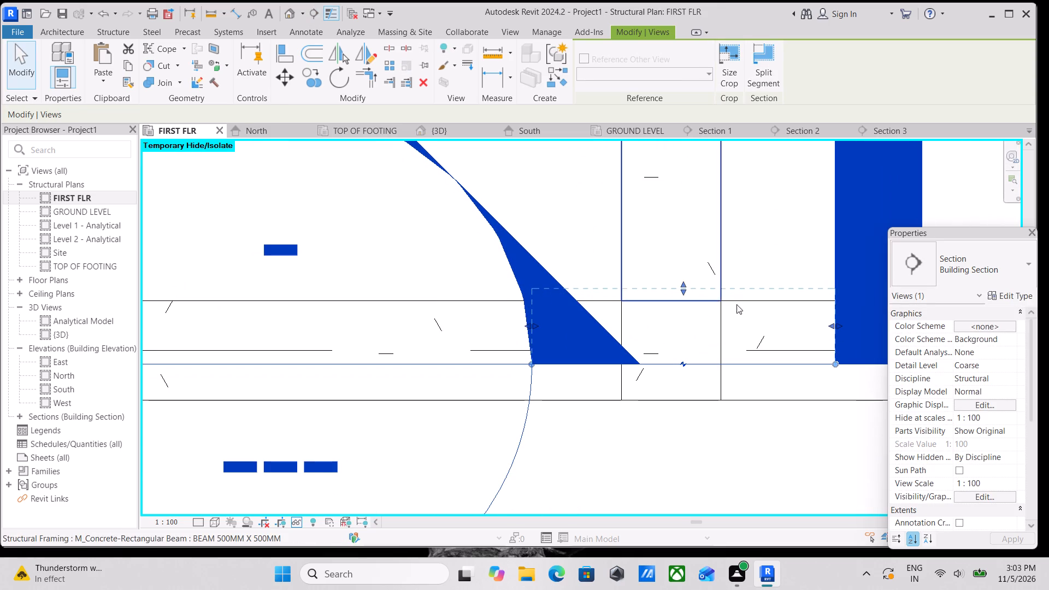
{"action": "left_click_drag", "start_coordinate": [834, 324], "coordinate": [764, 327]}
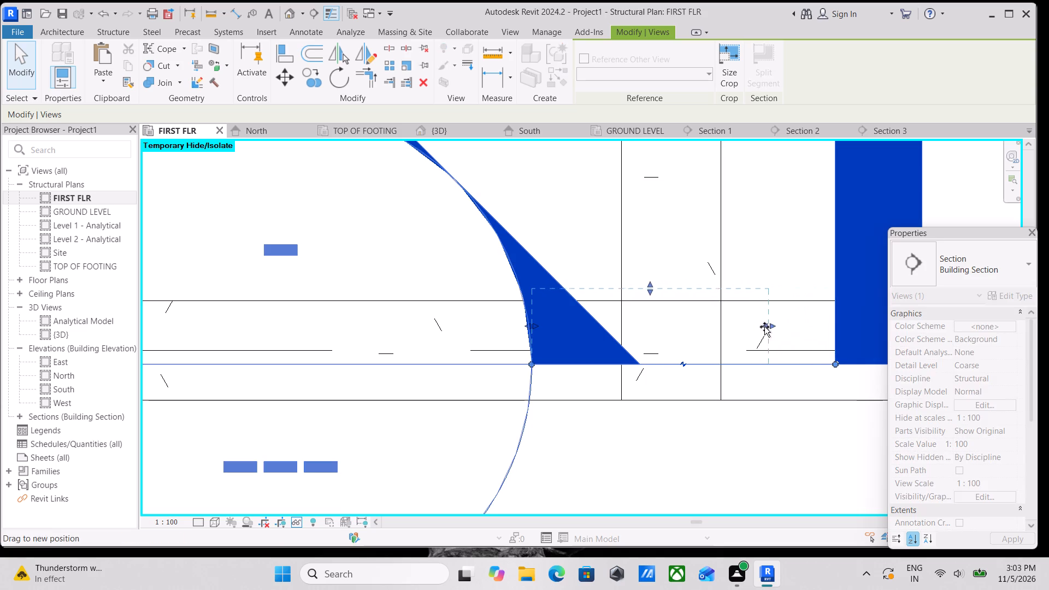
{"action": "left_click_drag", "start_coordinate": [764, 327], "coordinate": [761, 327]}
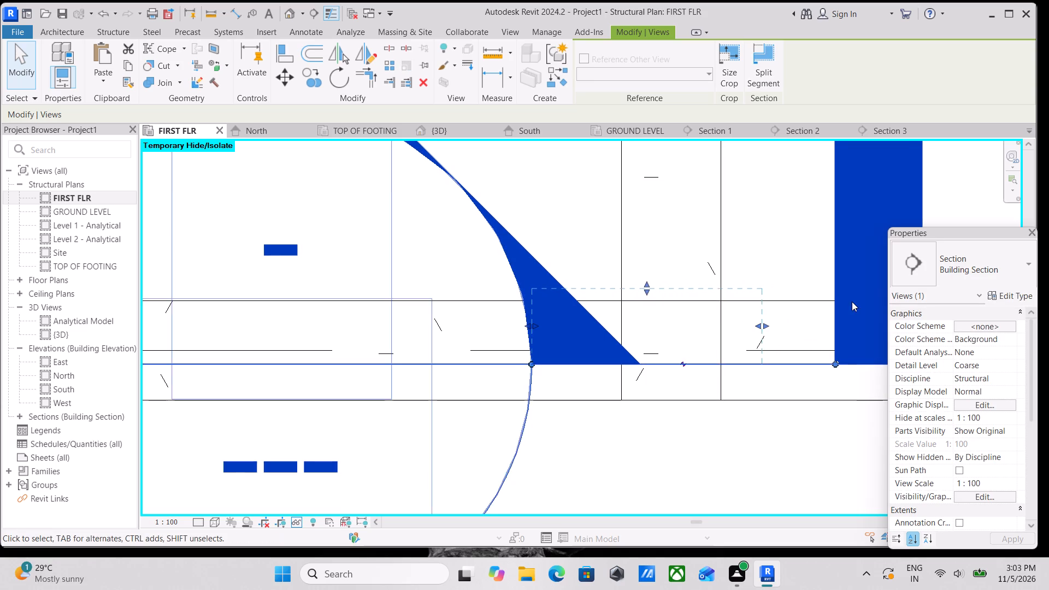
Open the view of the new section at the grid C column.
{"action": "right_click", "coordinate": [526, 341]}
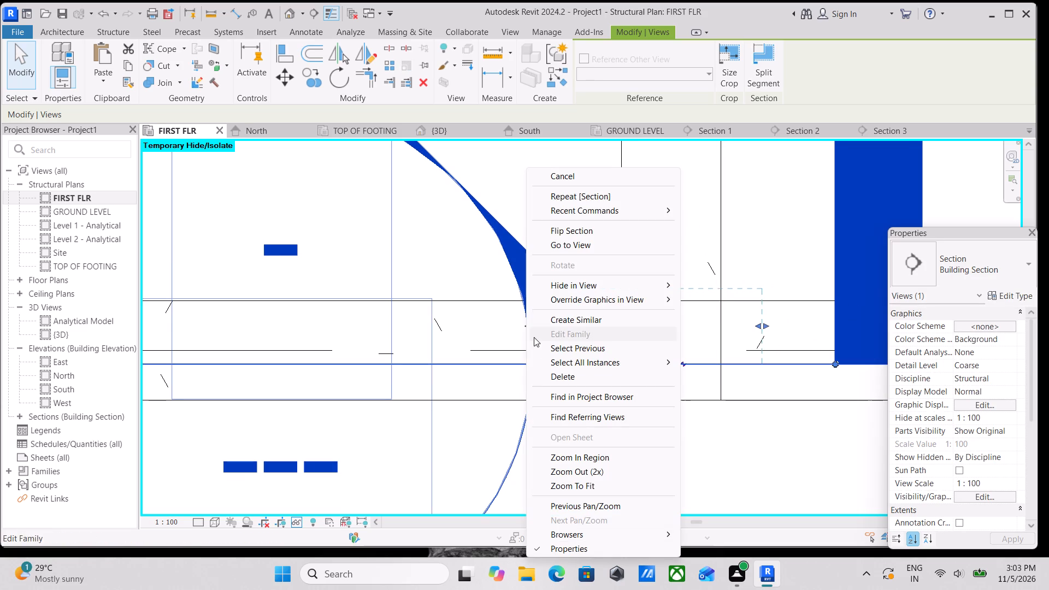
{"action": "left_click", "coordinate": [590, 243]}
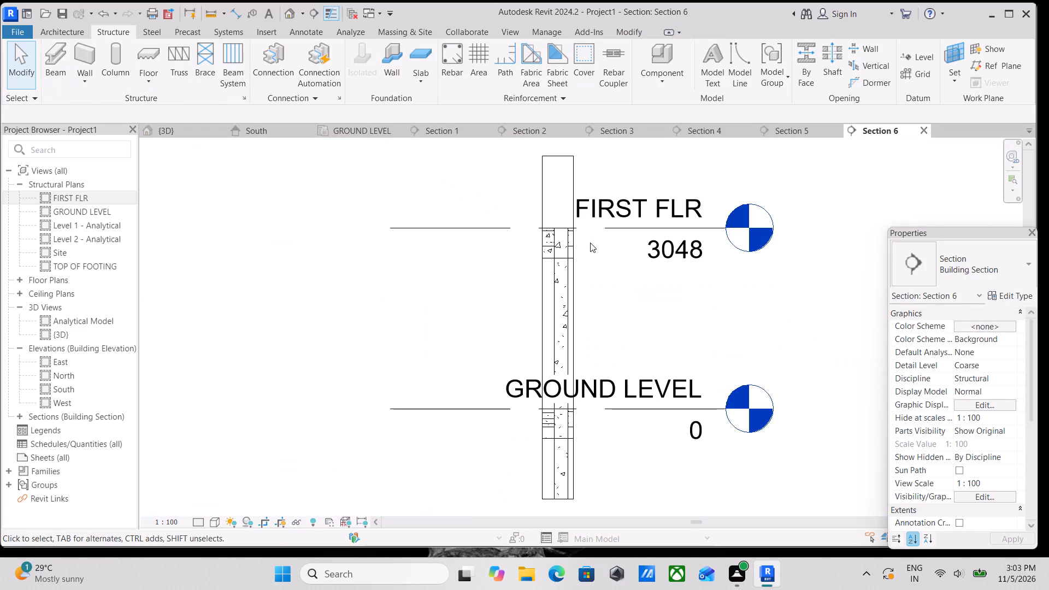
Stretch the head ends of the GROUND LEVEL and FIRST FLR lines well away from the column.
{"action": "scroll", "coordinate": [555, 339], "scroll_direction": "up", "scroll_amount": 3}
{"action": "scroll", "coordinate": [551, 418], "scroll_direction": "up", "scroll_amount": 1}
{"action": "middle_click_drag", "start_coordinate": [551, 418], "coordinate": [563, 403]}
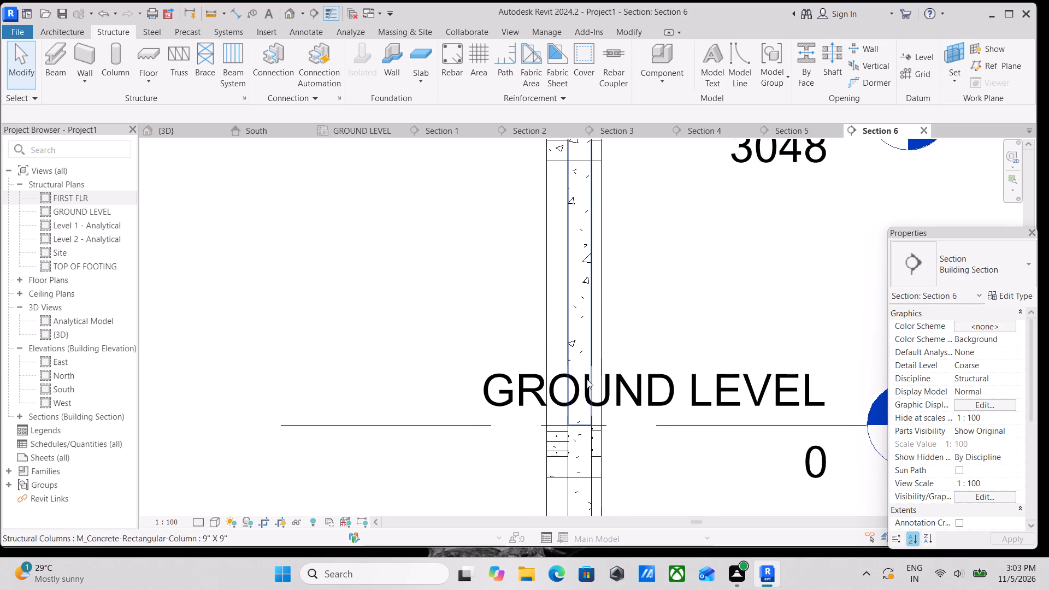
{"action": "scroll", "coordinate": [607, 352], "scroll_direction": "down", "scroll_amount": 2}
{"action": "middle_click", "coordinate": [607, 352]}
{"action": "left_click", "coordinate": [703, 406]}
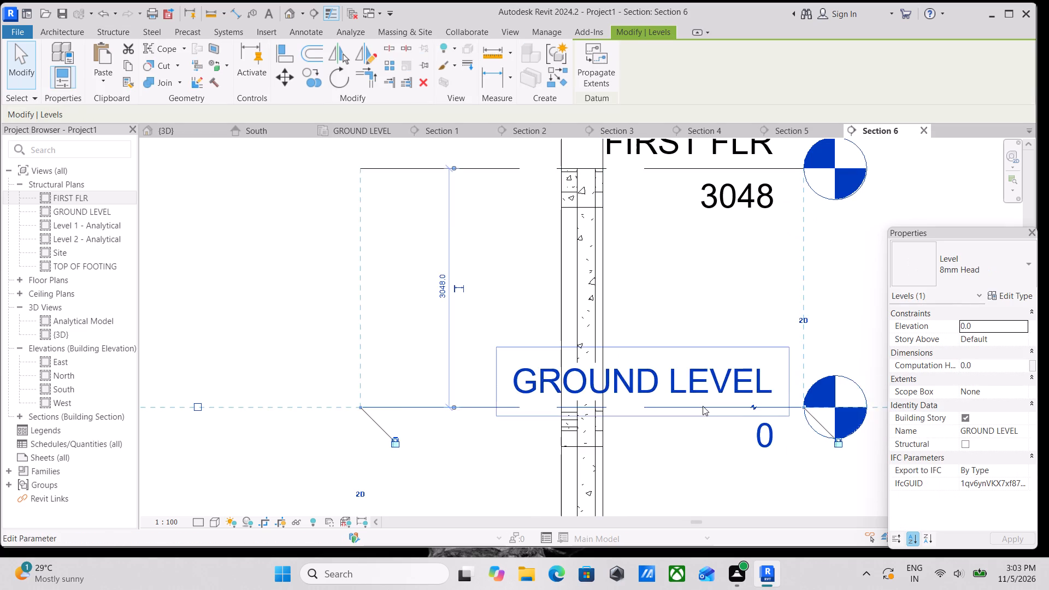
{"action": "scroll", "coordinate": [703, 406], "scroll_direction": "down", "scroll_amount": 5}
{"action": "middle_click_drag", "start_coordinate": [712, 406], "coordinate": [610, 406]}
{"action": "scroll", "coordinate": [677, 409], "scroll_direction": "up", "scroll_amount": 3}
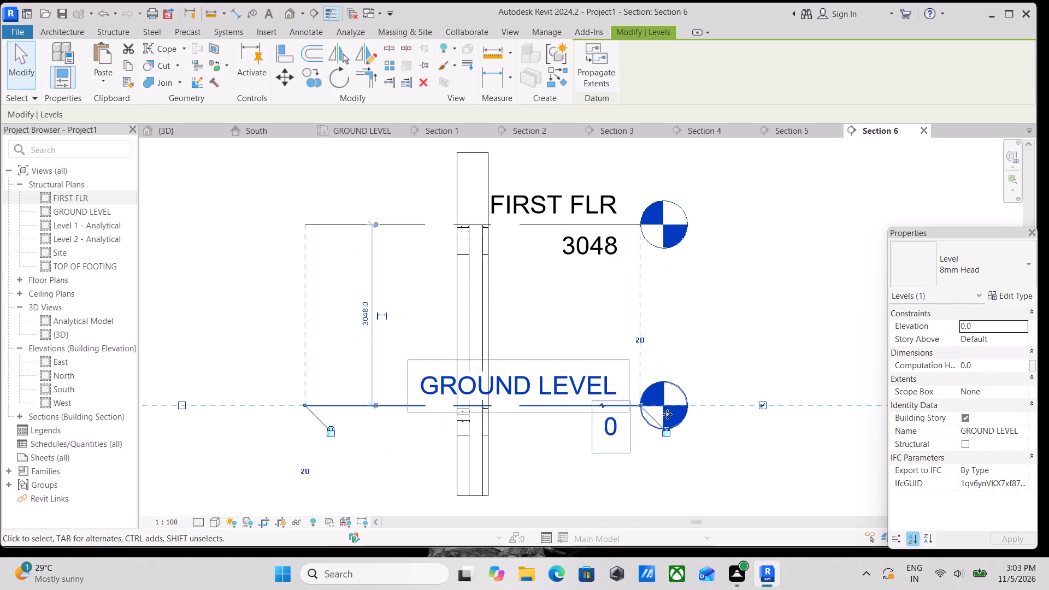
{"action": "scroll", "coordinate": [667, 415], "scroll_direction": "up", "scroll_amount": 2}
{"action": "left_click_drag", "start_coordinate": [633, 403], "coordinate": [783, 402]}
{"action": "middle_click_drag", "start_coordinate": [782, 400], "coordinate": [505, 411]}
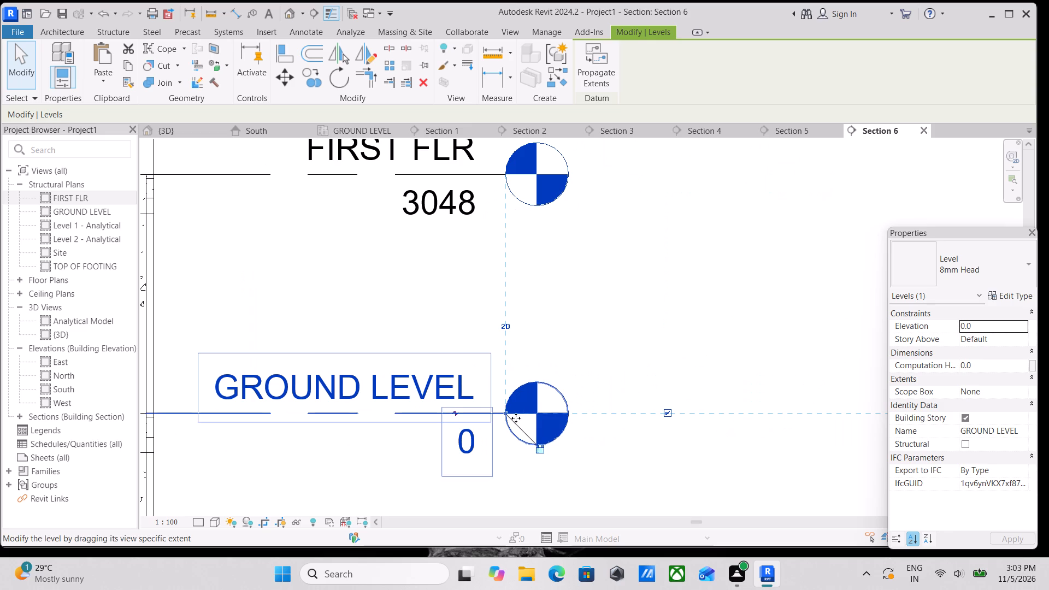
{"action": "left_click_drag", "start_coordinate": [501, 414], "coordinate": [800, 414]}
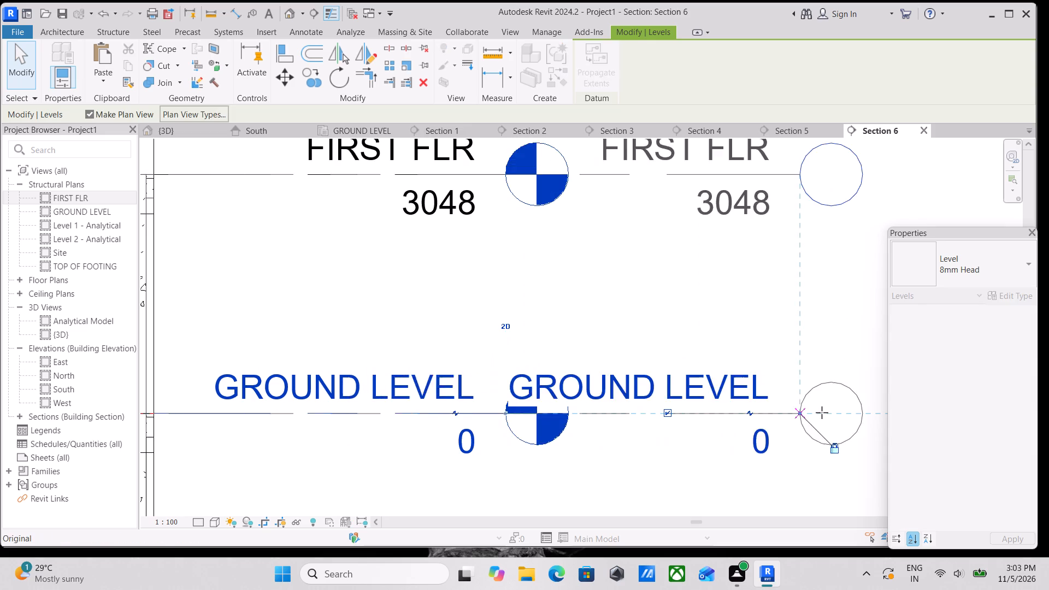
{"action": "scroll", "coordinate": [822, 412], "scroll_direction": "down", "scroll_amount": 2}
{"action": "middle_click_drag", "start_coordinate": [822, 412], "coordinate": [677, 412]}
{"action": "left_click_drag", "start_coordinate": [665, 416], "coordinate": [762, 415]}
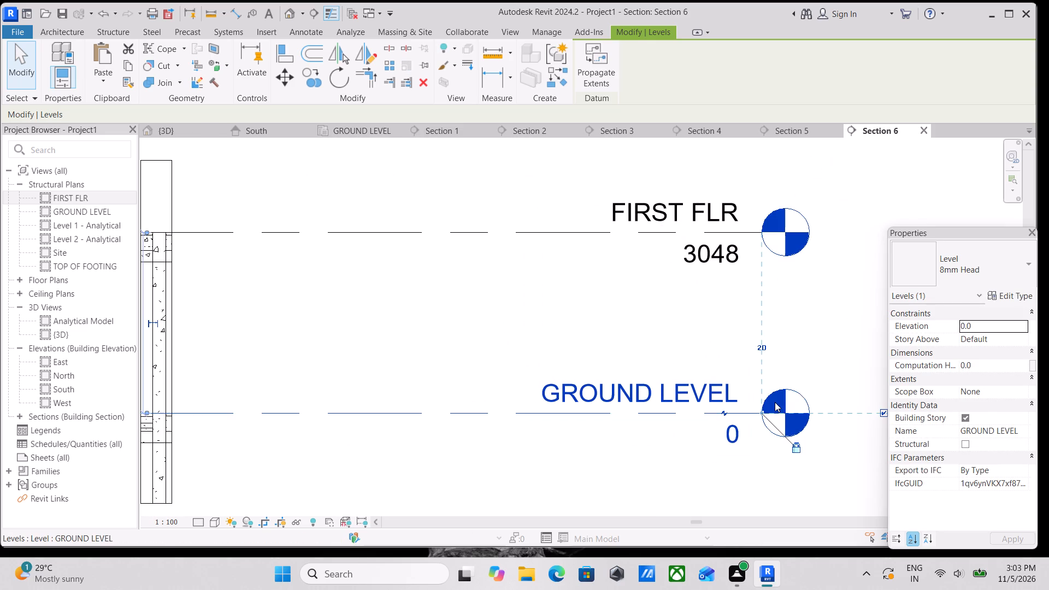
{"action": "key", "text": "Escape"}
Lower the top of the section's crop region to just above the FIRST FLR level.
{"action": "scroll", "coordinate": [822, 382], "scroll_direction": "down", "scroll_amount": 1}
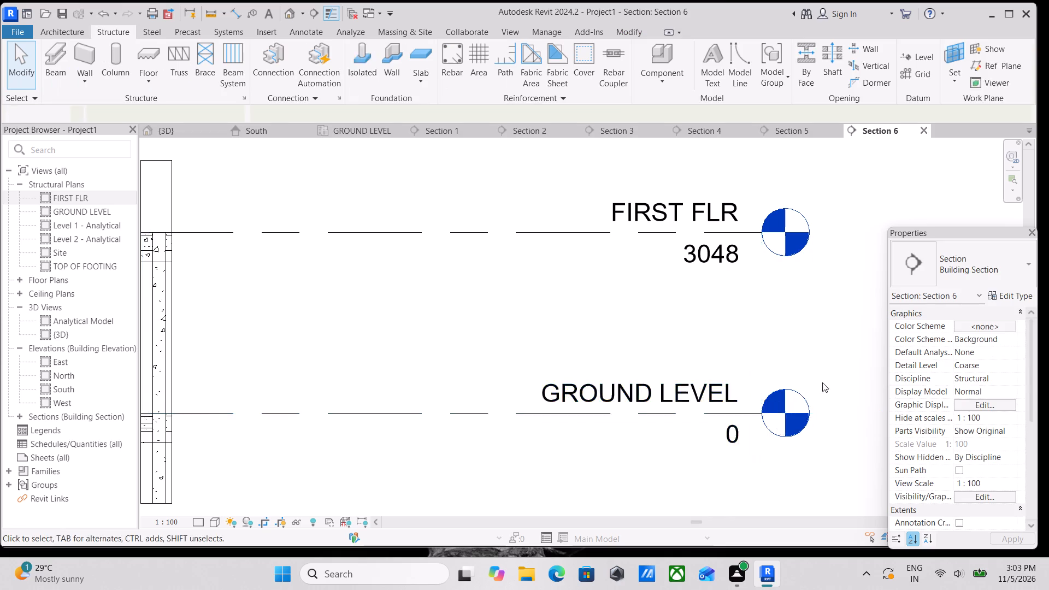
{"action": "scroll", "coordinate": [822, 382], "scroll_direction": "down", "scroll_amount": 2}
{"action": "middle_click_drag", "start_coordinate": [544, 394], "coordinate": [716, 393]}
{"action": "scroll", "coordinate": [599, 402], "scroll_direction": "up", "scroll_amount": 7}
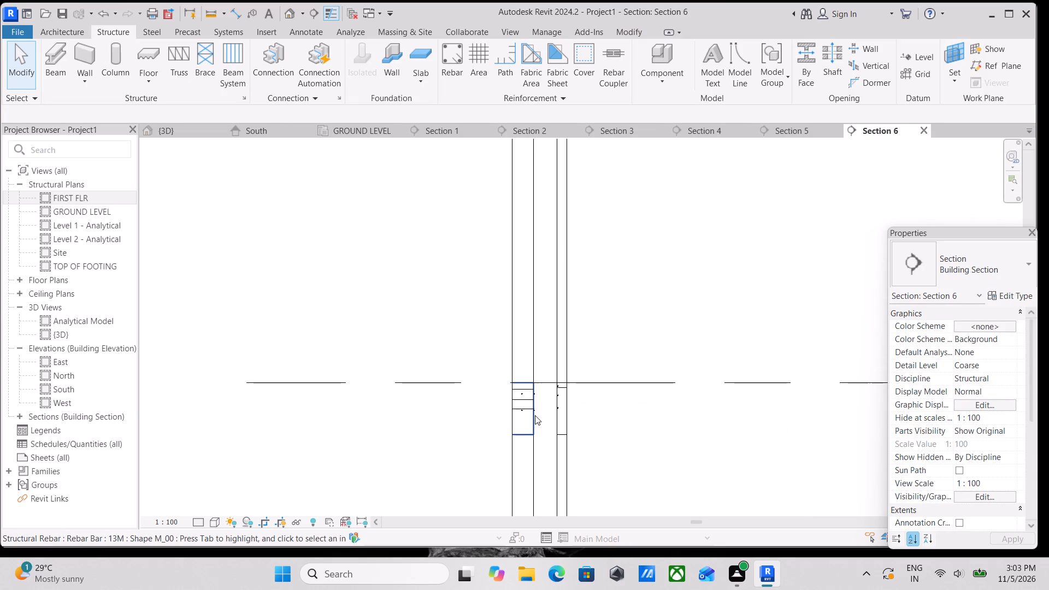
{"action": "scroll", "coordinate": [535, 415], "scroll_direction": "down", "scroll_amount": 2}
{"action": "middle_click_drag", "start_coordinate": [535, 415], "coordinate": [582, 392]}
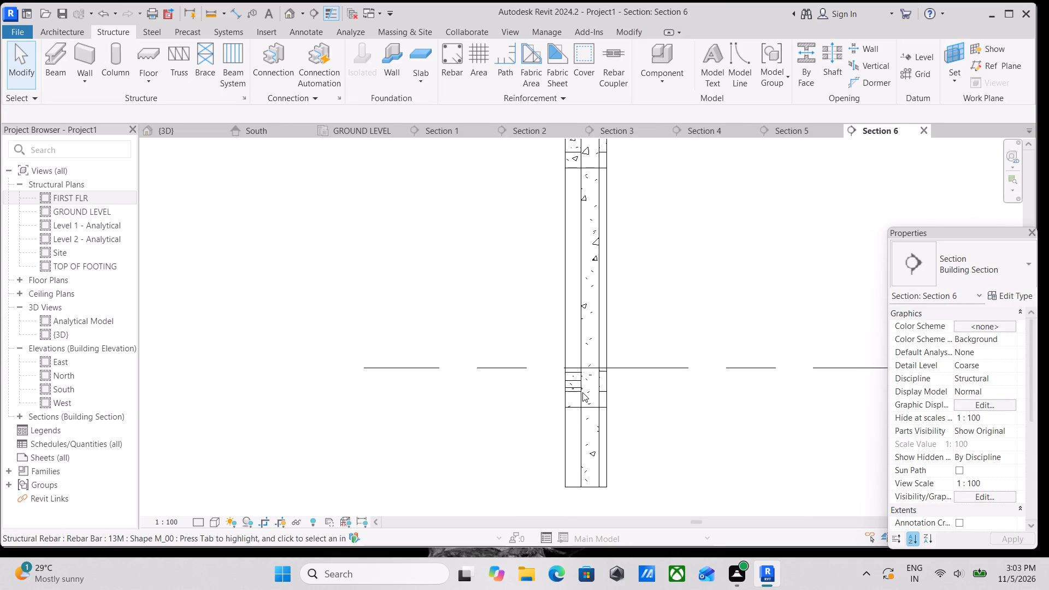
{"action": "left_click", "coordinate": [609, 354]}
{"action": "scroll", "coordinate": [615, 407], "scroll_direction": "down", "scroll_amount": 2}
{"action": "middle_click_drag", "start_coordinate": [615, 410], "coordinate": [628, 515]}
{"action": "scroll", "coordinate": [628, 515], "scroll_direction": "up", "scroll_amount": 1}
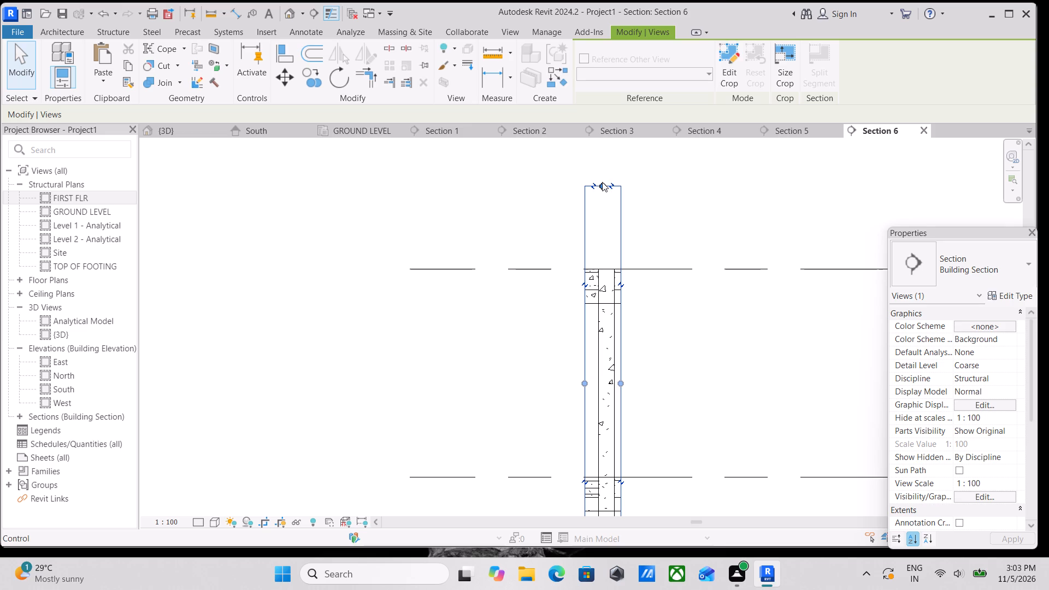
{"action": "left_click_drag", "start_coordinate": [602, 182], "coordinate": [594, 258]}
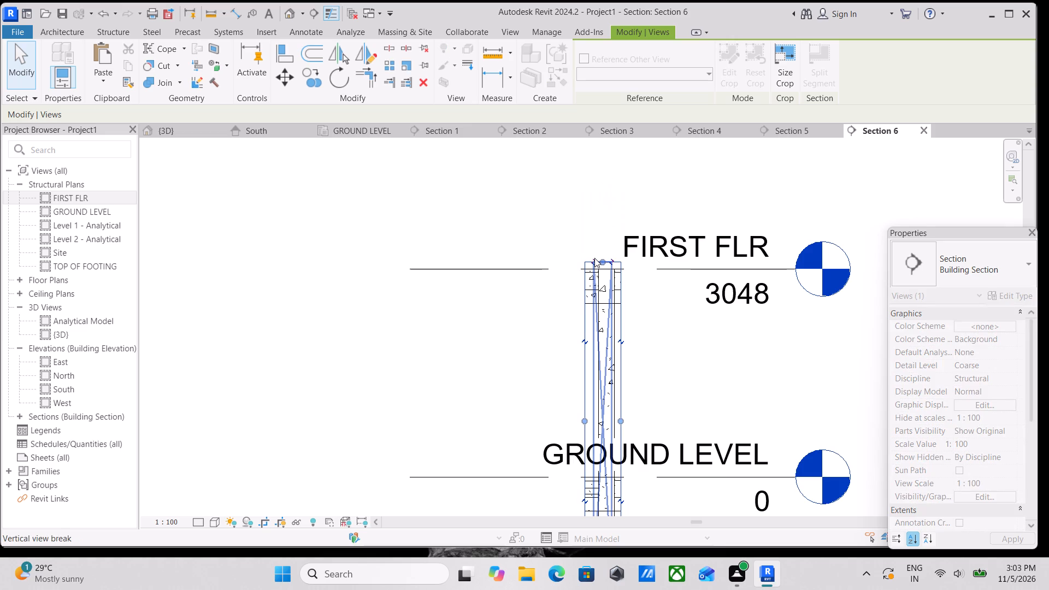
{"action": "middle_click_drag", "start_coordinate": [702, 343], "coordinate": [730, 268]}
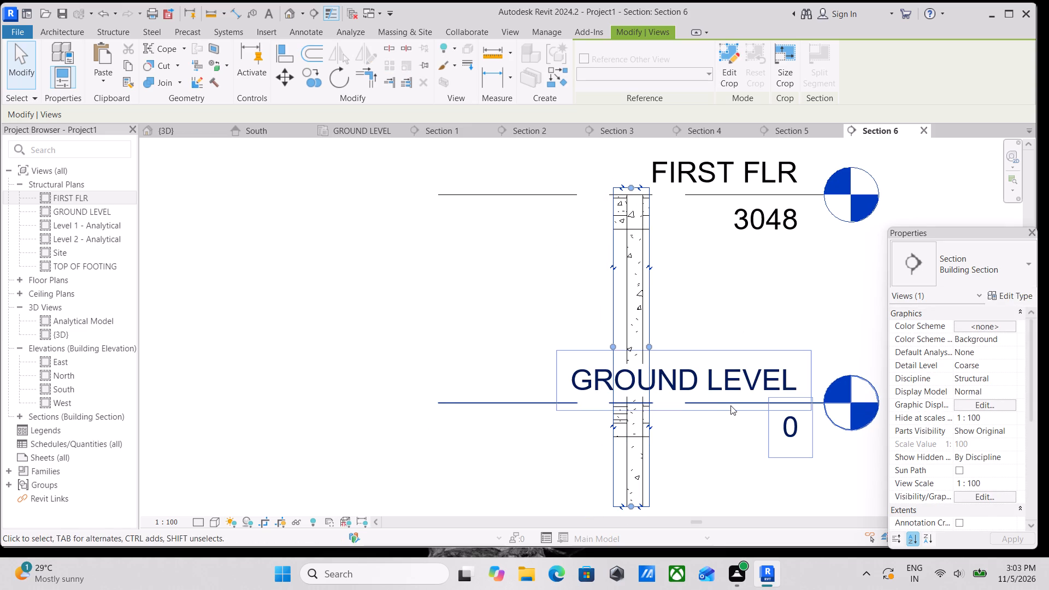
Extend the GROUND LEVEL and FIRST FLR lines at their head ends so the labels sit far clear of the column.
{"action": "left_click", "coordinate": [730, 405]}
{"action": "scroll", "coordinate": [730, 405], "scroll_direction": "down", "scroll_amount": 2}
{"action": "middle_click_drag", "start_coordinate": [730, 405], "coordinate": [583, 347]}
{"action": "scroll", "coordinate": [702, 335], "scroll_direction": "up", "scroll_amount": 2}
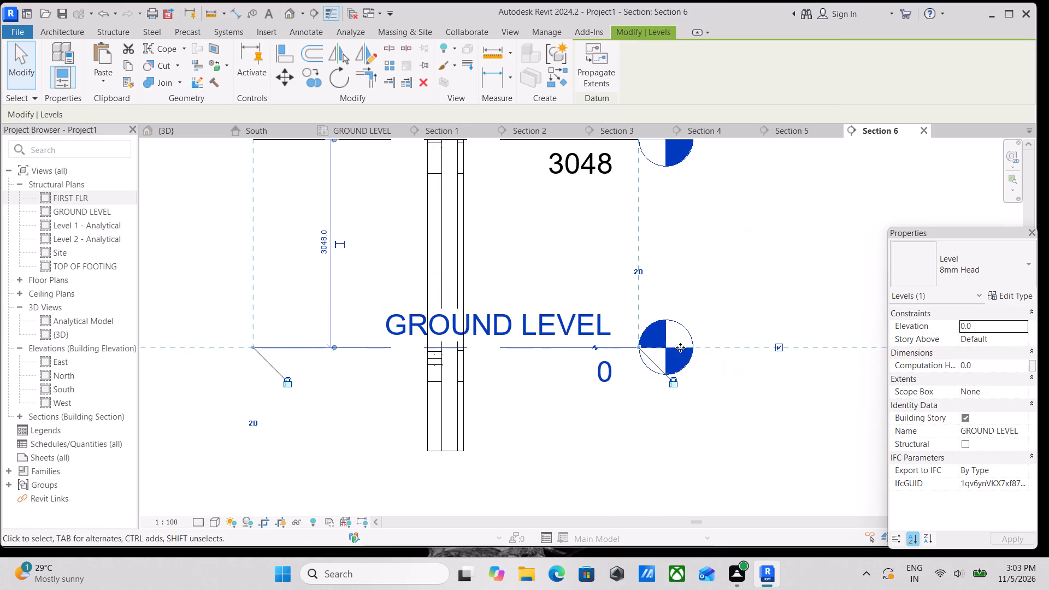
{"action": "scroll", "coordinate": [650, 346], "scroll_direction": "up", "scroll_amount": 3}
{"action": "scroll", "coordinate": [657, 346], "scroll_direction": "down", "scroll_amount": 5}
{"action": "middle_click_drag", "start_coordinate": [773, 420], "coordinate": [676, 427]}
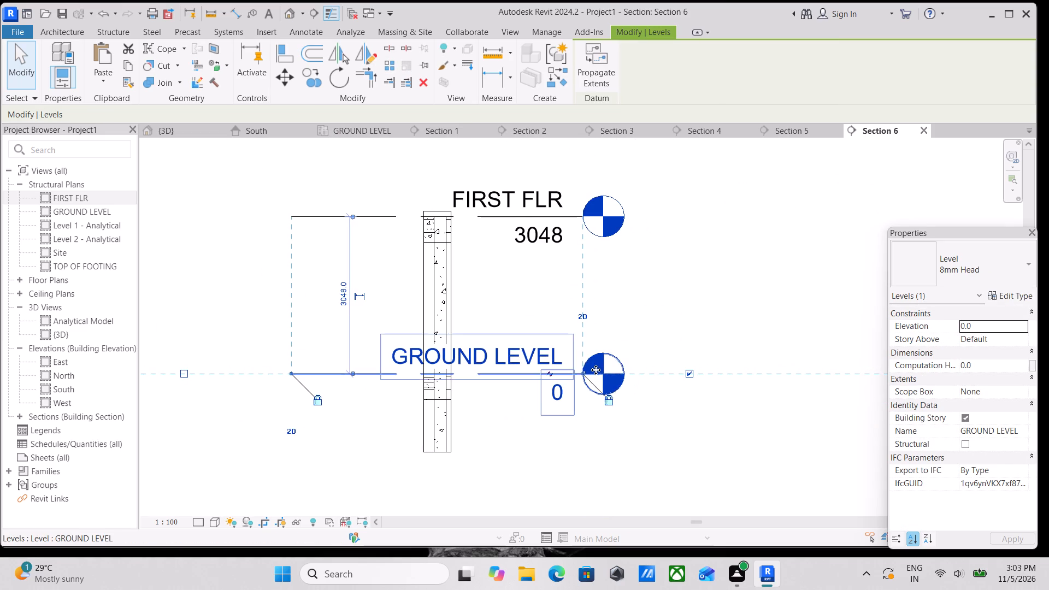
{"action": "left_click_drag", "start_coordinate": [582, 371], "coordinate": [831, 369]}
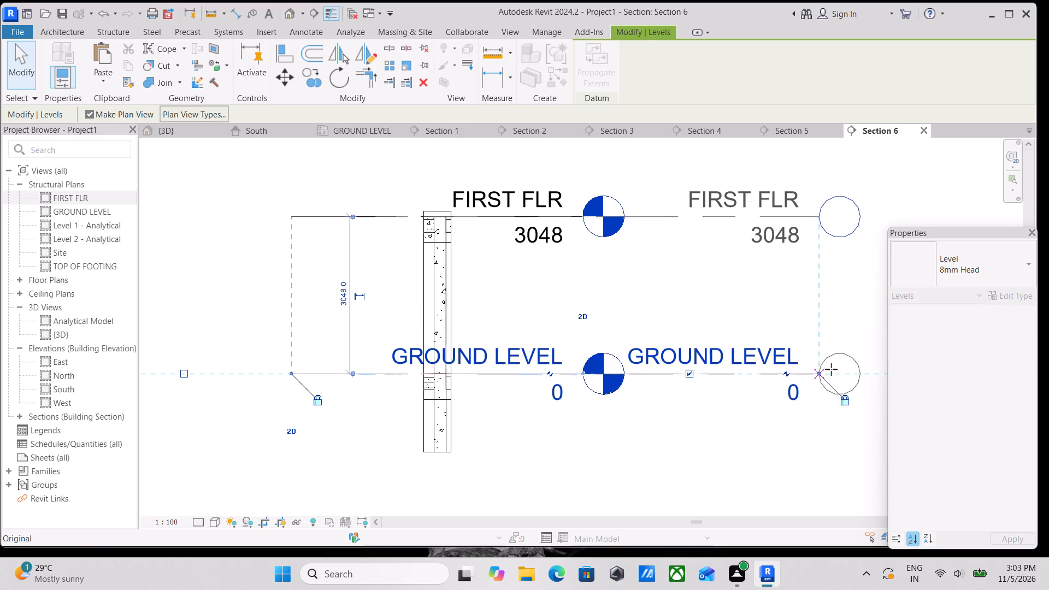
{"action": "left_click_drag", "start_coordinate": [831, 369], "coordinate": [832, 369]}
{"action": "middle_click_drag", "start_coordinate": [763, 376], "coordinate": [604, 379]}
{"action": "left_click_drag", "start_coordinate": [671, 370], "coordinate": [826, 376]}
{"action": "scroll", "coordinate": [455, 412], "scroll_direction": "down", "scroll_amount": 1}
{"action": "middle_click_drag", "start_coordinate": [455, 412], "coordinate": [623, 421]}
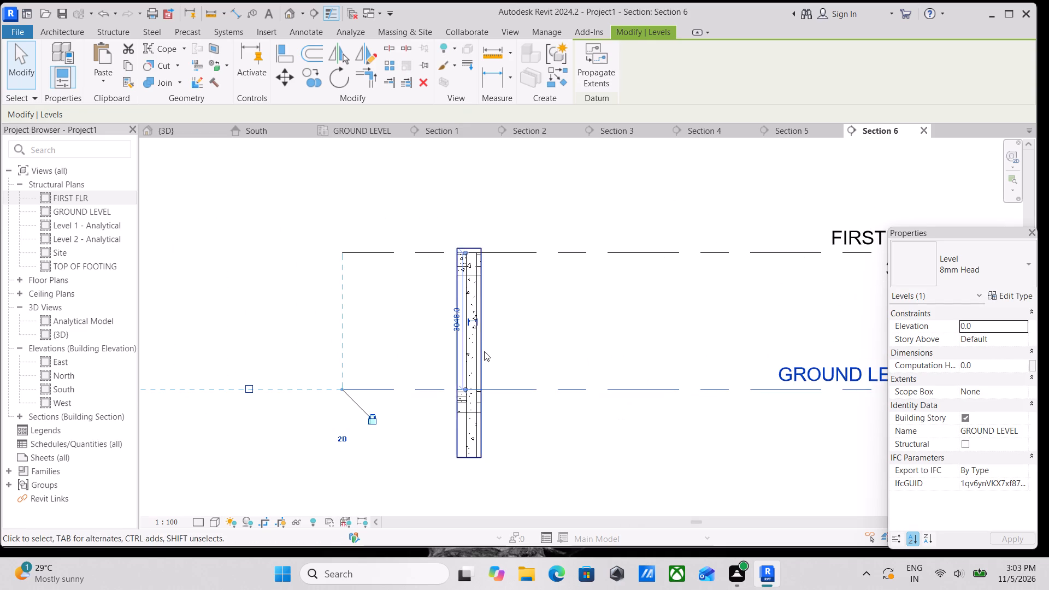
Widen the section's crop region on the FIRST side label end, setting its edge just beyond the column's face.
{"action": "scroll", "coordinate": [483, 351], "scroll_direction": "up", "scroll_amount": 2}
{"action": "left_click", "coordinate": [483, 351]}
{"action": "left_click_drag", "start_coordinate": [482, 350], "coordinate": [631, 367]}
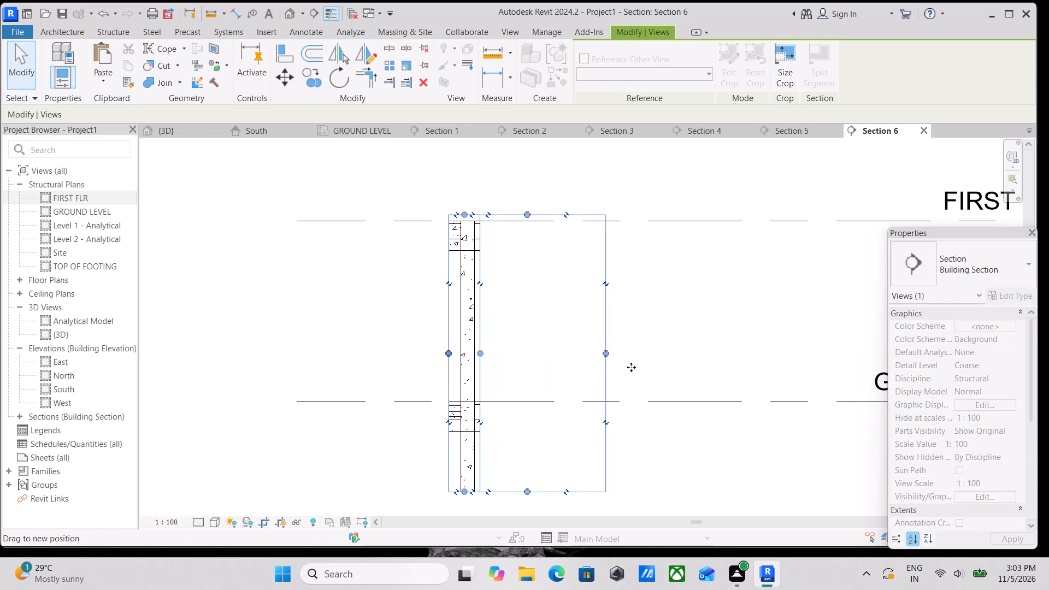
{"action": "left_click_drag", "start_coordinate": [631, 367], "coordinate": [632, 367]}
{"action": "scroll", "coordinate": [522, 396], "scroll_direction": "up", "scroll_amount": 1}
{"action": "middle_click_drag", "start_coordinate": [522, 396], "coordinate": [579, 397]}
{"action": "scroll", "coordinate": [679, 357], "scroll_direction": "down", "scroll_amount": 2}
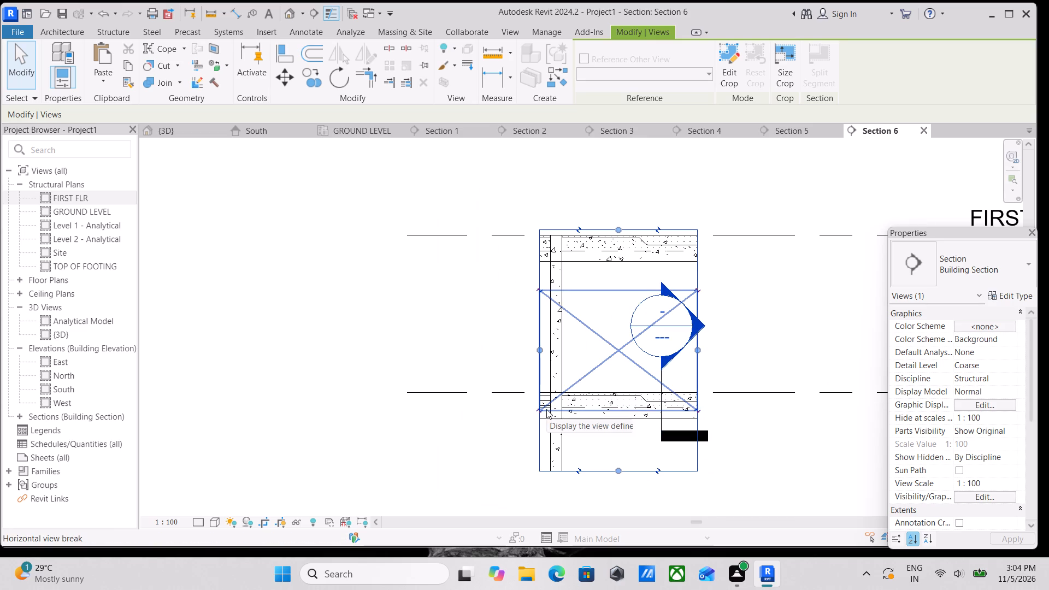
{"action": "left_click_drag", "start_coordinate": [699, 351], "coordinate": [594, 351]}
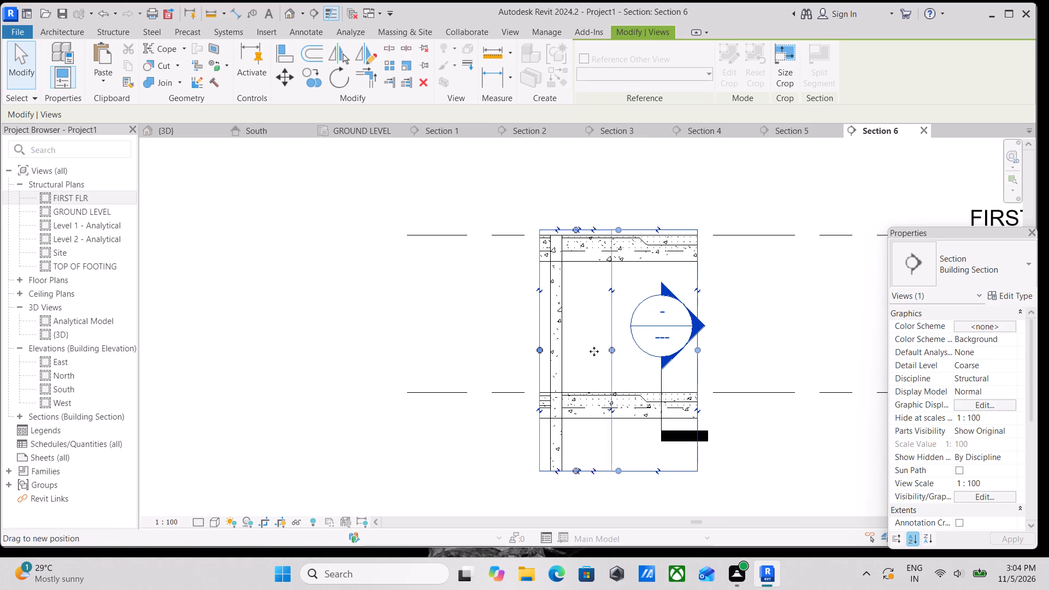
{"action": "left_click_drag", "start_coordinate": [594, 351], "coordinate": [575, 351]}
{"action": "scroll", "coordinate": [539, 386], "scroll_direction": "up", "scroll_amount": 2}
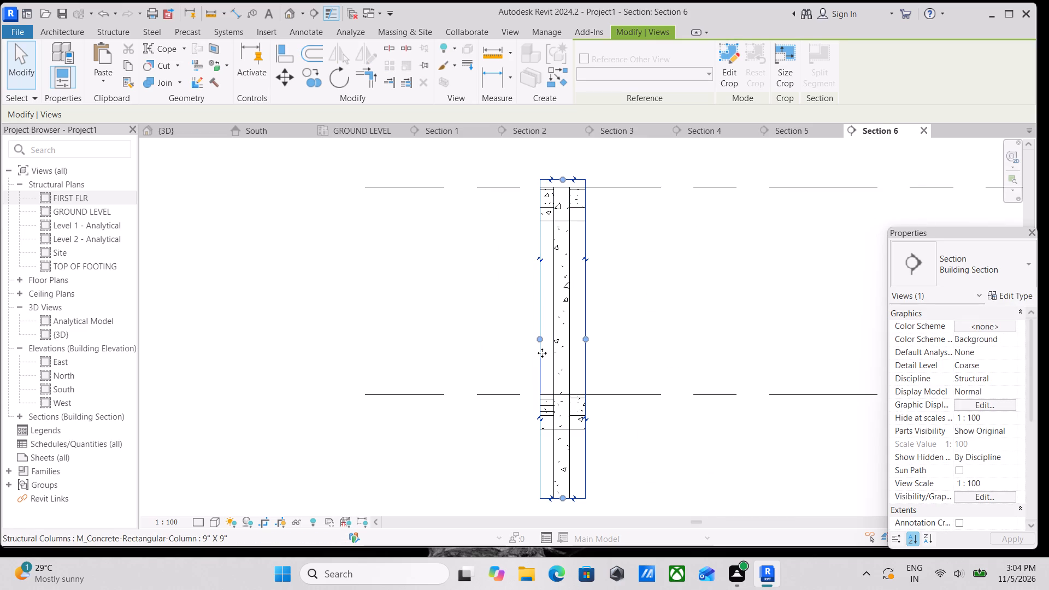
Raise the bottom of the section's crop region to just below the GROUND LEVEL beam.
{"action": "middle_click_drag", "start_coordinate": [542, 353], "coordinate": [550, 349]}
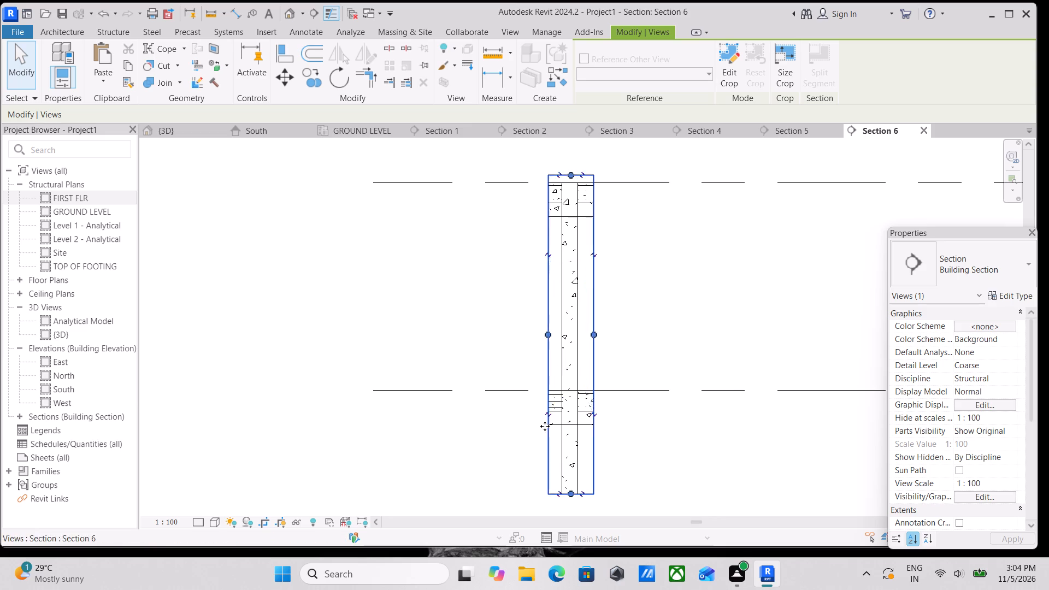
{"action": "scroll", "coordinate": [545, 427], "scroll_direction": "down", "scroll_amount": 1}
{"action": "middle_click_drag", "start_coordinate": [545, 427], "coordinate": [563, 371]}
{"action": "left_click_drag", "start_coordinate": [587, 428], "coordinate": [578, 473]}
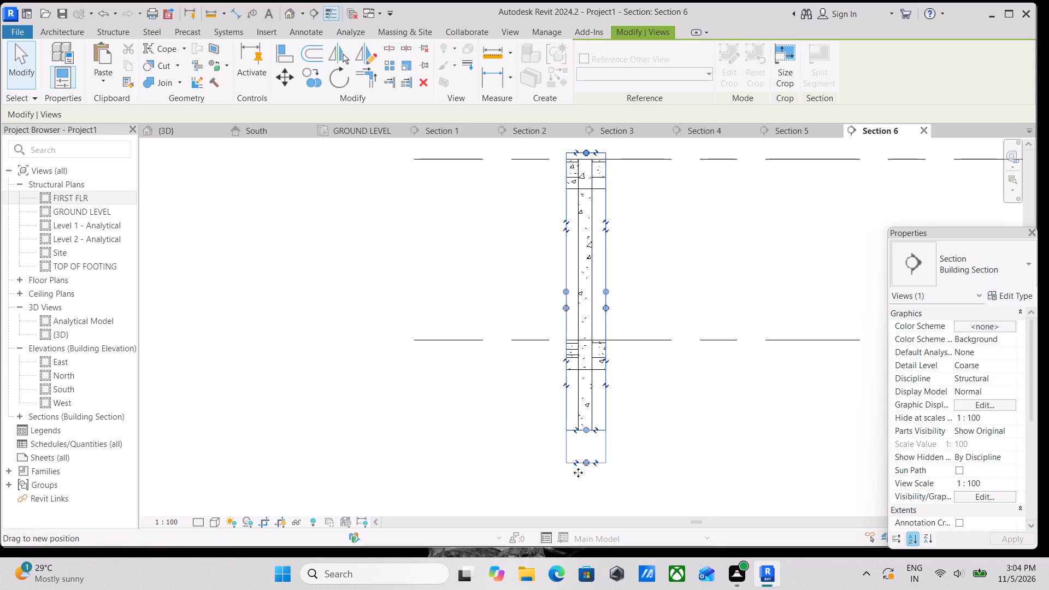
{"action": "left_click_drag", "start_coordinate": [578, 473], "coordinate": [576, 503]}
{"action": "left_click_drag", "start_coordinate": [586, 502], "coordinate": [585, 485]}
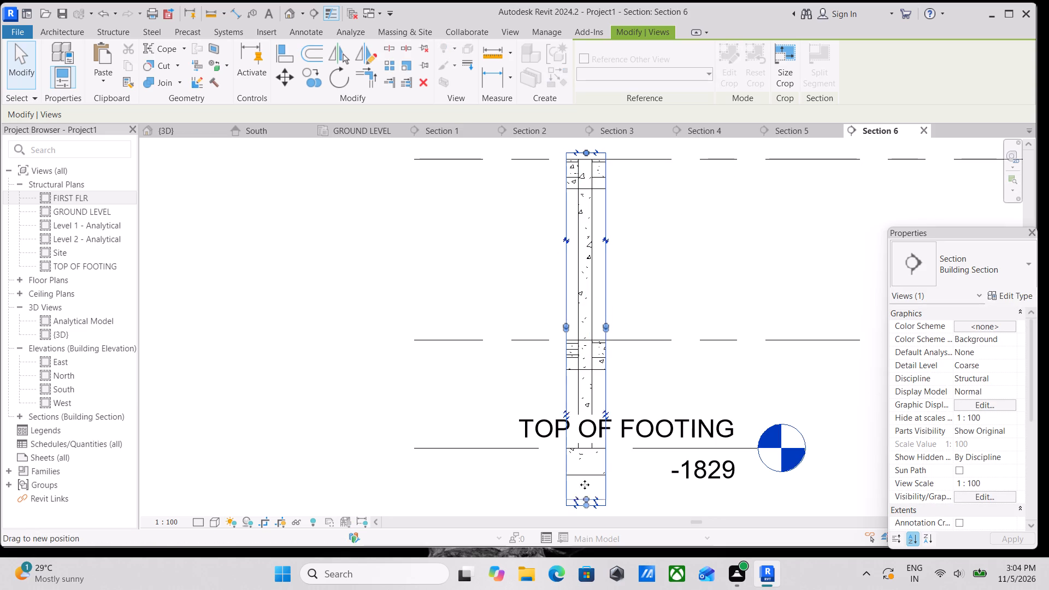
{"action": "left_click_drag", "start_coordinate": [585, 485], "coordinate": [582, 369]}
{"action": "scroll", "coordinate": [585, 394], "scroll_direction": "up", "scroll_amount": 1}
{"action": "middle_click_drag", "start_coordinate": [585, 394], "coordinate": [576, 521]}
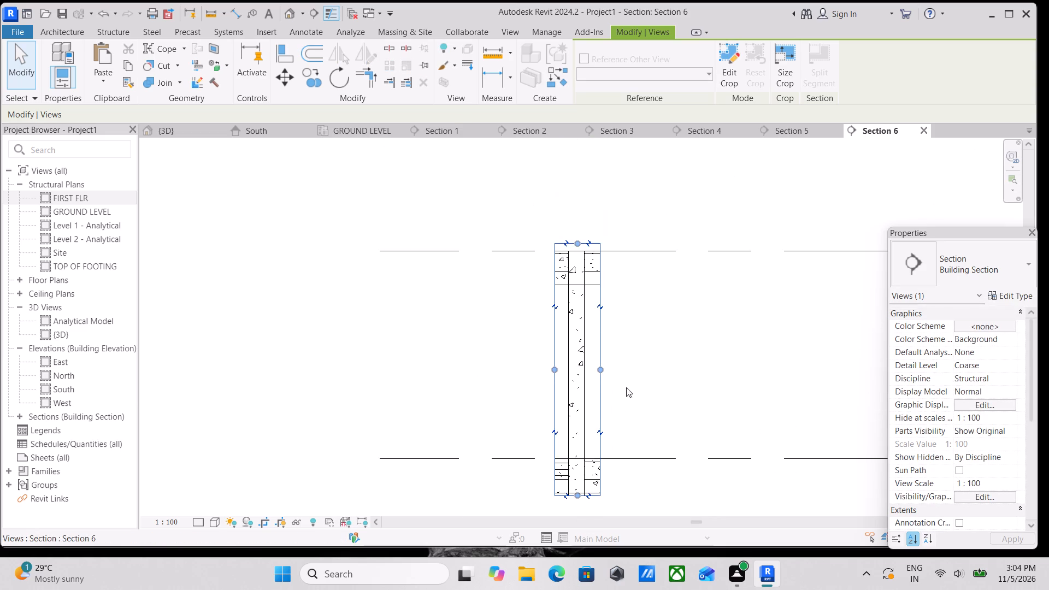
{"action": "scroll", "coordinate": [627, 382], "scroll_direction": "up", "scroll_amount": 1}
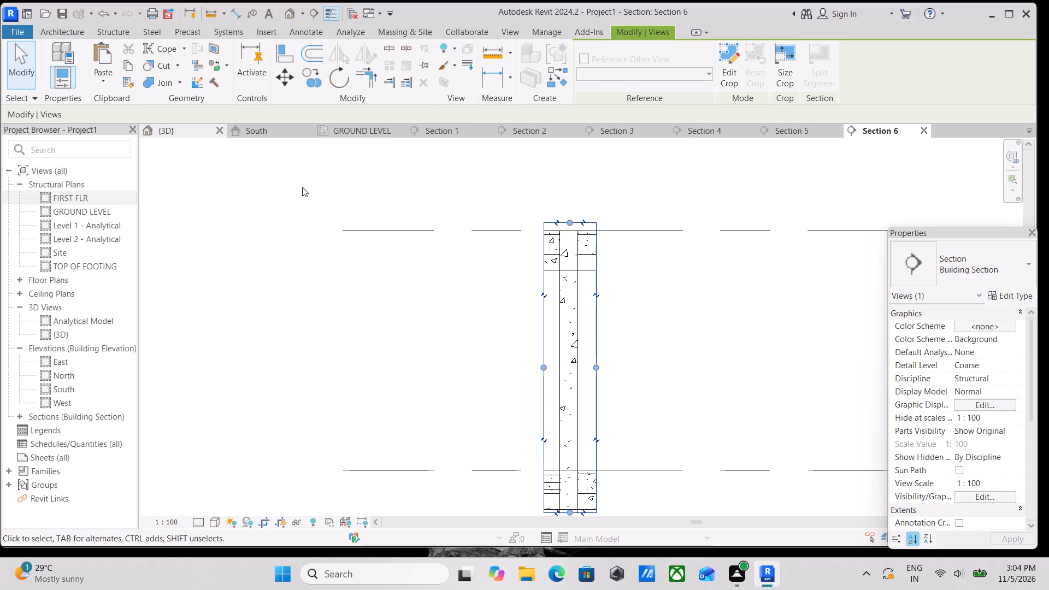
Lower the top of the section's crop region closer to the FIRST FLR level line.
{"action": "left_click", "coordinate": [94, 27]}
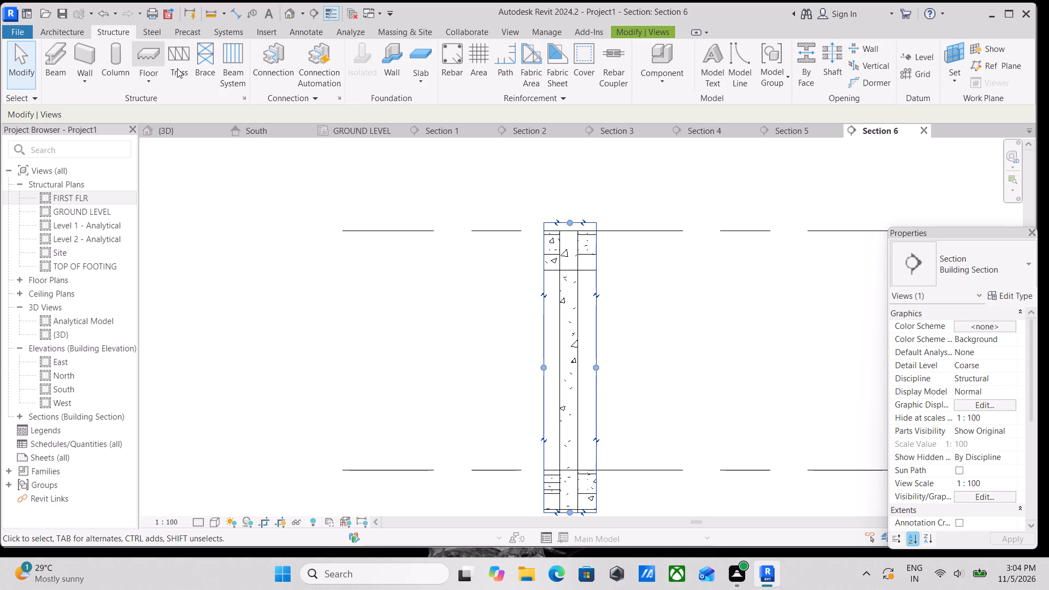
{"action": "scroll", "coordinate": [565, 247], "scroll_direction": "up", "scroll_amount": 3}
{"action": "scroll", "coordinate": [600, 204], "scroll_direction": "up", "scroll_amount": 2}
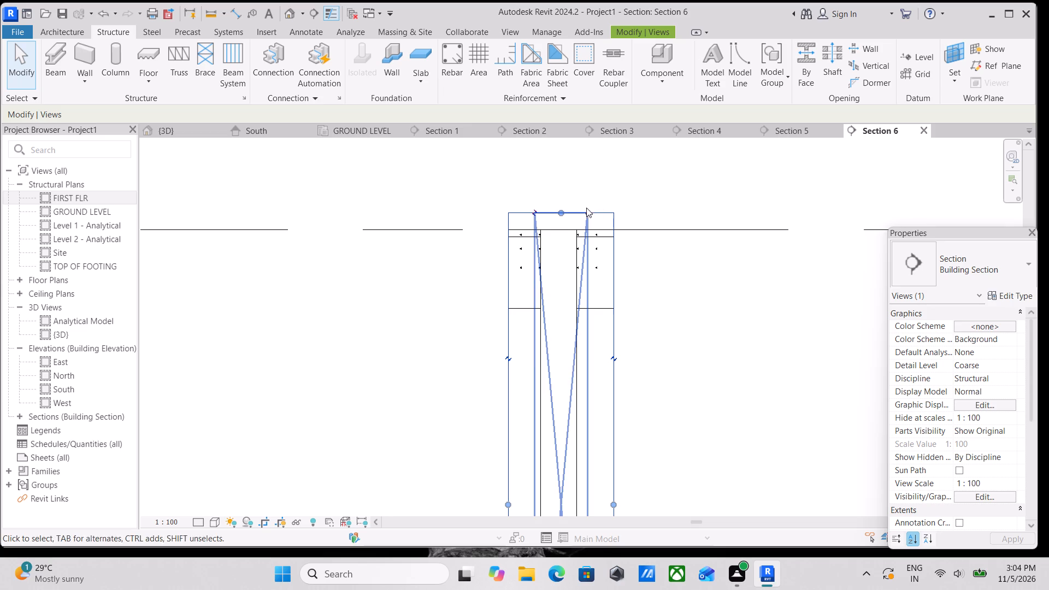
{"action": "left_click", "coordinate": [567, 207]}
{"action": "scroll", "coordinate": [559, 214], "scroll_direction": "up", "scroll_amount": 2}
{"action": "left_click_drag", "start_coordinate": [563, 211], "coordinate": [563, 212]}
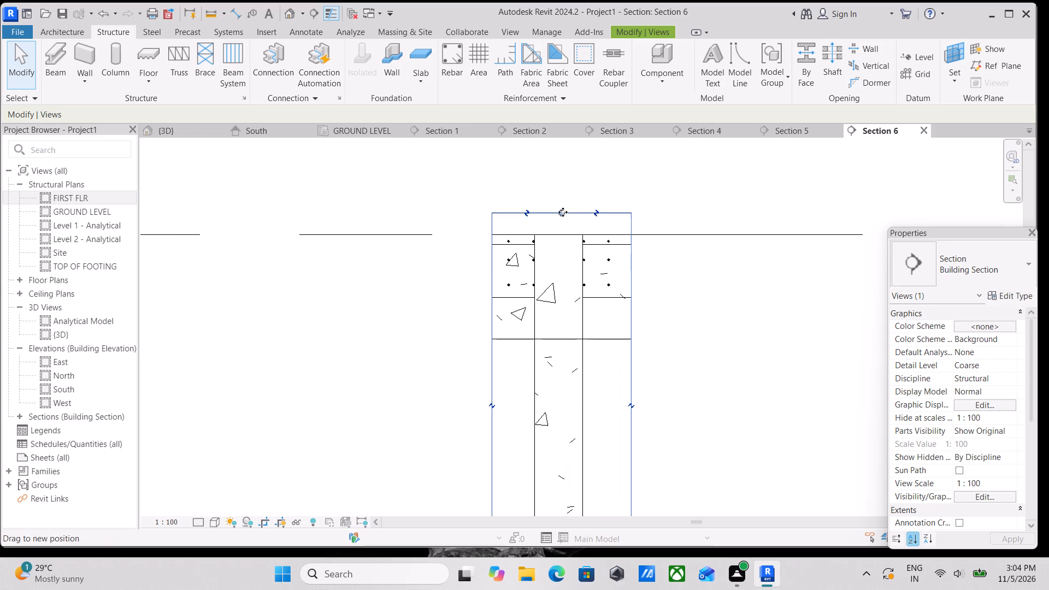
{"action": "left_click_drag", "start_coordinate": [563, 212], "coordinate": [563, 225]}
Pull both vertical sides of the section's crop region in close to the column faces.
{"action": "middle_click_drag", "start_coordinate": [585, 249], "coordinate": [585, 202]}
{"action": "middle_click_drag", "start_coordinate": [623, 299], "coordinate": [611, 220]}
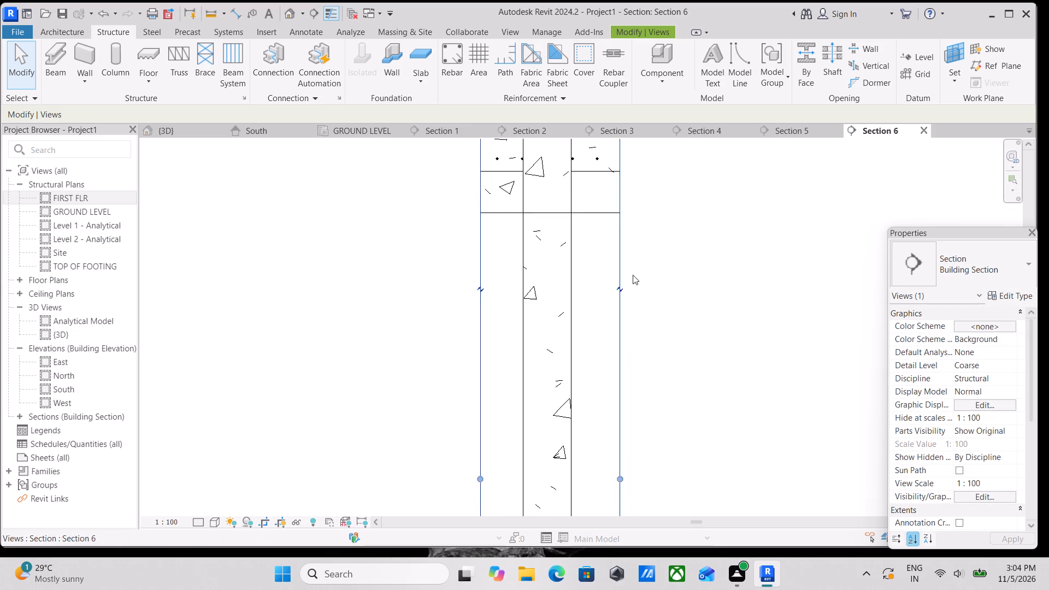
{"action": "scroll", "coordinate": [627, 345], "scroll_direction": "down", "scroll_amount": 2}
{"action": "middle_click_drag", "start_coordinate": [627, 345], "coordinate": [619, 256]}
{"action": "left_click_drag", "start_coordinate": [614, 356], "coordinate": [591, 356]}
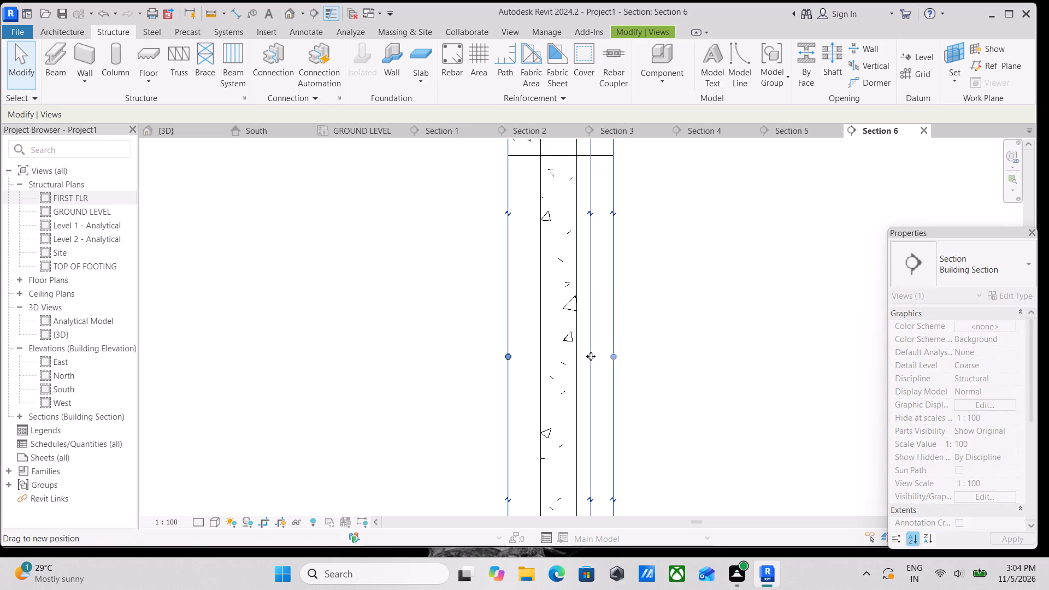
{"action": "left_click_drag", "start_coordinate": [591, 356], "coordinate": [590, 356]}
{"action": "left_click_drag", "start_coordinate": [510, 357], "coordinate": [533, 357]}
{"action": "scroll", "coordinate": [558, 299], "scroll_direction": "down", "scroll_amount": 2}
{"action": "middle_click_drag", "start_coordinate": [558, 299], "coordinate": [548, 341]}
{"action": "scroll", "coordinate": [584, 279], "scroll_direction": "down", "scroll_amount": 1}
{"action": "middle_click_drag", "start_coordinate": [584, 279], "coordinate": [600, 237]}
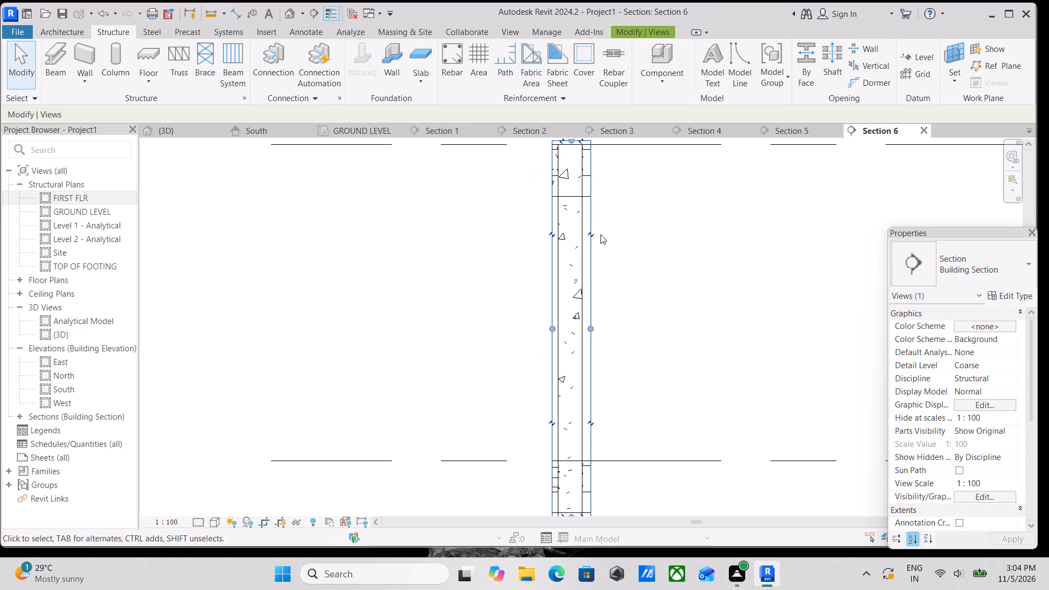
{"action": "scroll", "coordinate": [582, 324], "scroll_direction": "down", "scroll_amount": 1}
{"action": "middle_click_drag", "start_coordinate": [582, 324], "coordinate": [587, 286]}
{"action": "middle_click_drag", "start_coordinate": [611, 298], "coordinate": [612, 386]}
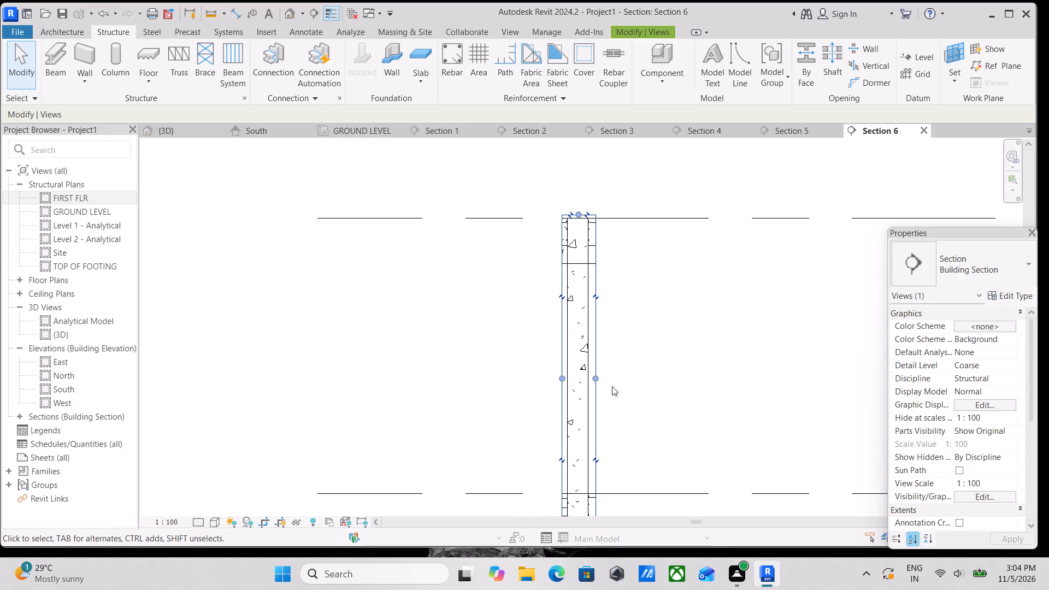
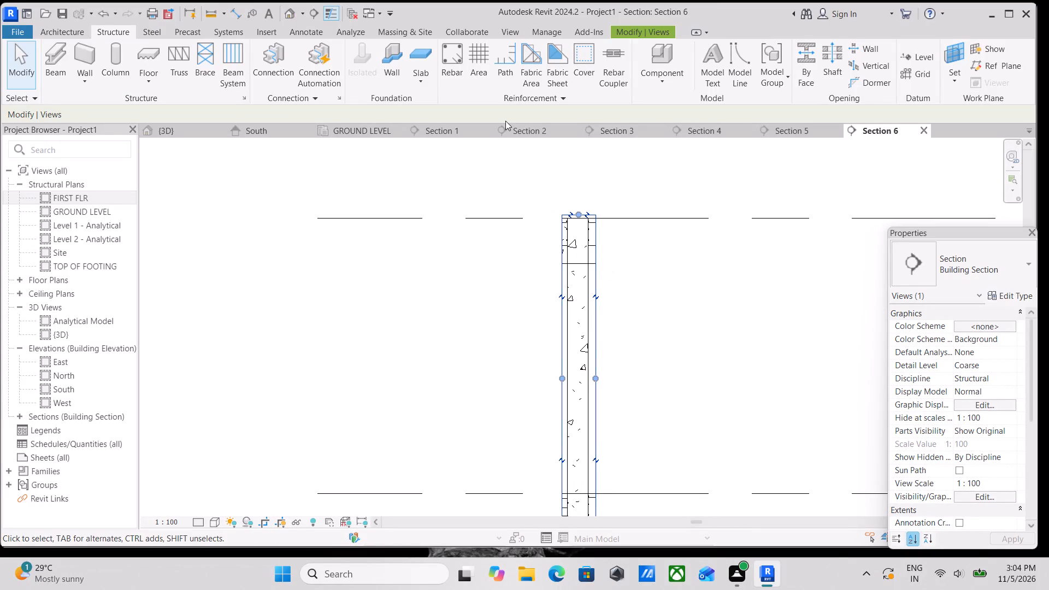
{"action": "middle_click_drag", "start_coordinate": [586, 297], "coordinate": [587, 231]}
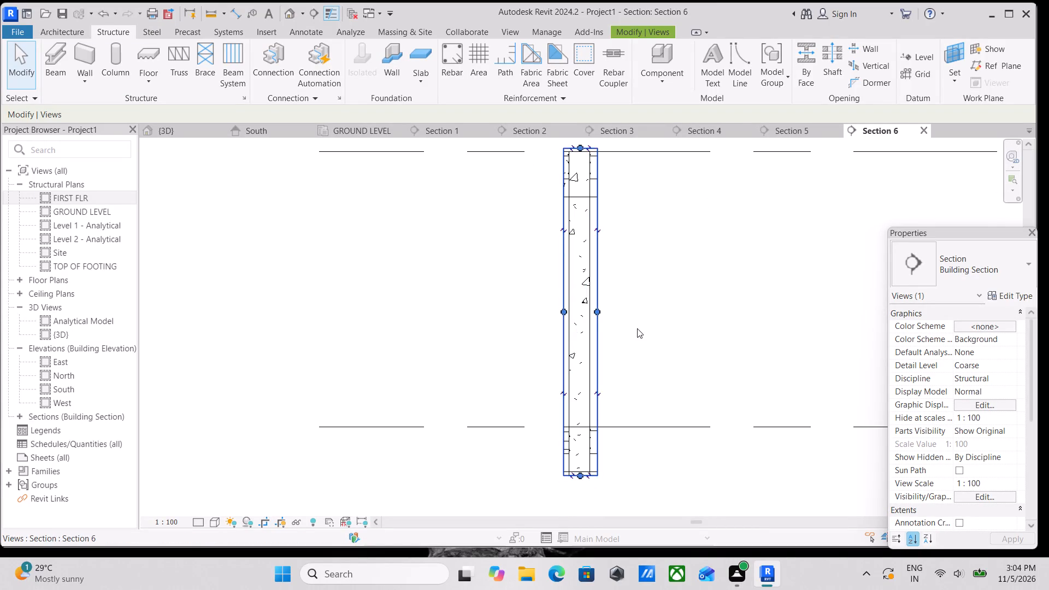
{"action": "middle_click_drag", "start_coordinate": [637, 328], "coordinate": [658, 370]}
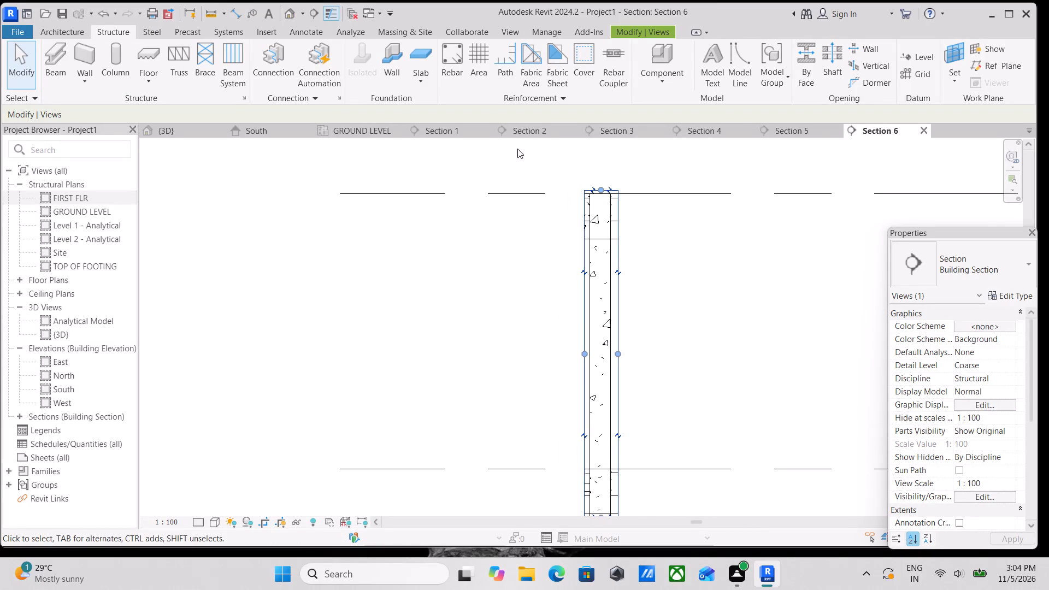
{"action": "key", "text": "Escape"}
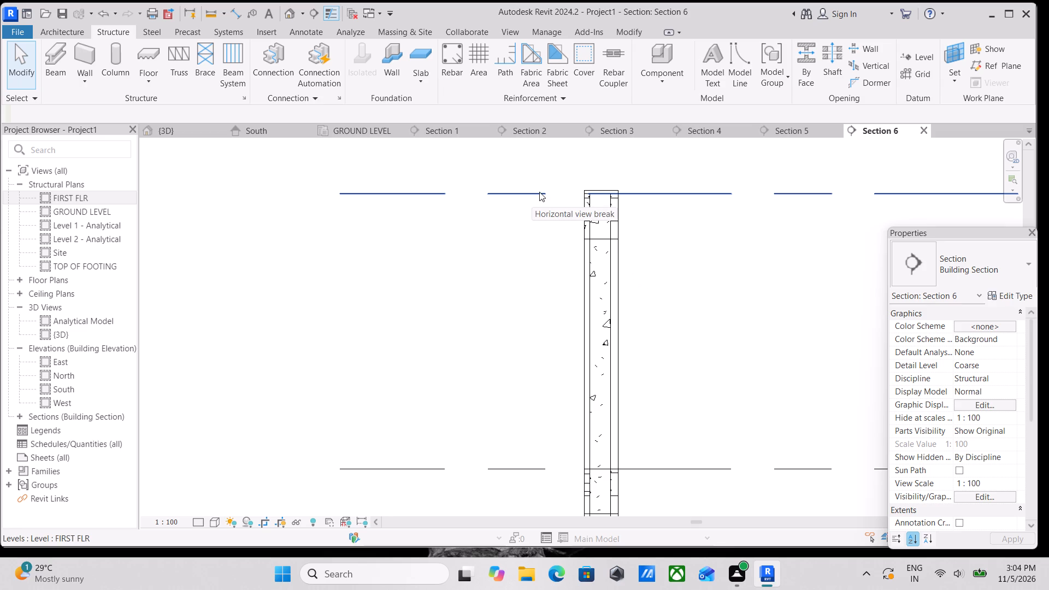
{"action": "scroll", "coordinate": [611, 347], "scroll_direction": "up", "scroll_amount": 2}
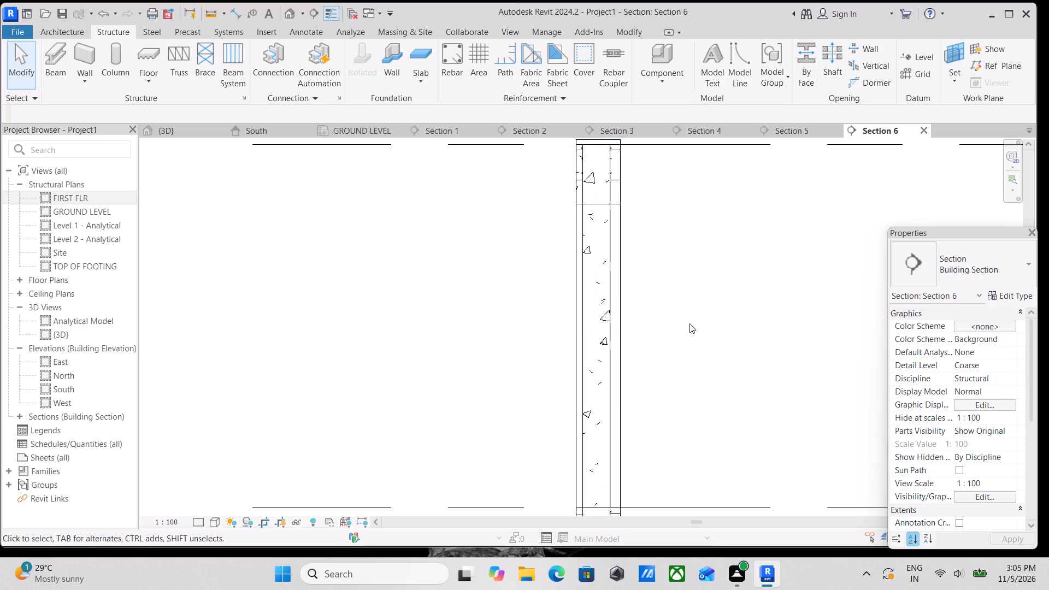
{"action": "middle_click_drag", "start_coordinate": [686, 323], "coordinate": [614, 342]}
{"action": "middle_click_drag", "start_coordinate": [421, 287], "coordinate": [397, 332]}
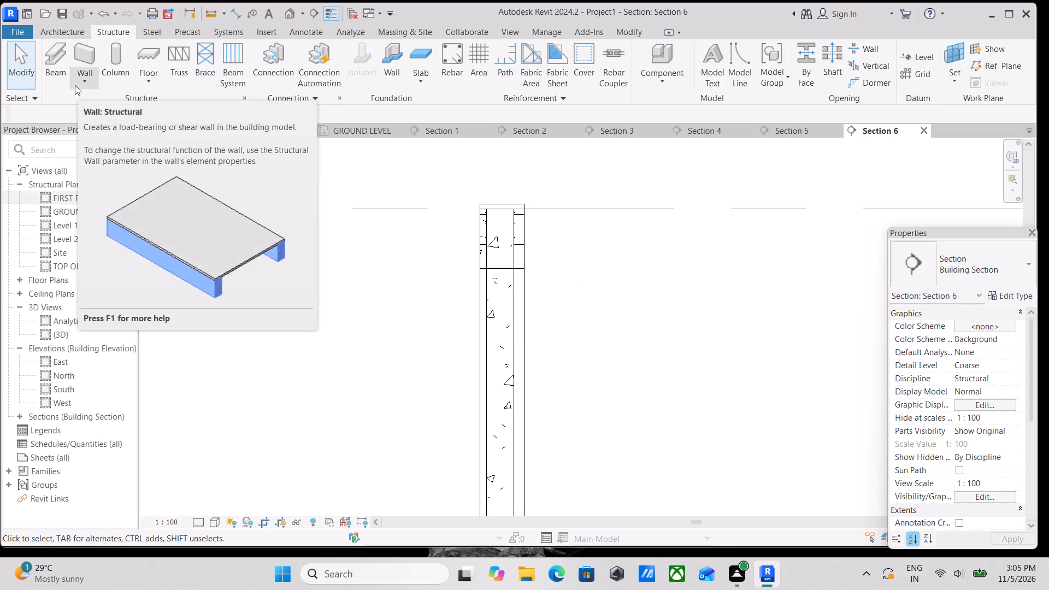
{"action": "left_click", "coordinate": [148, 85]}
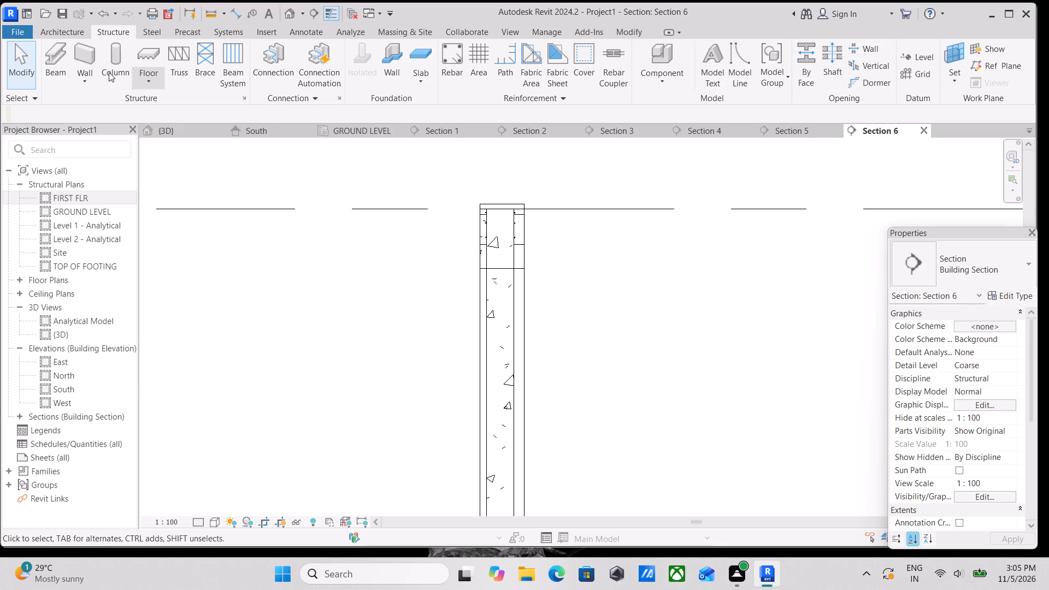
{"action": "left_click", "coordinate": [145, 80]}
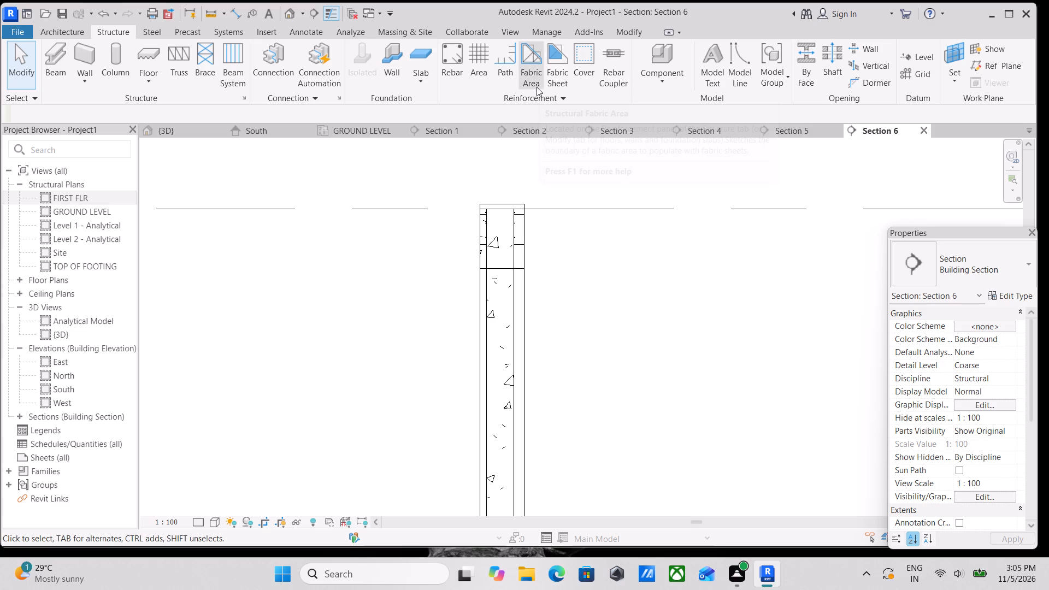
Place a straight 13M rebar of shape M_00 vertically inside the 9" x 9" concrete column, near its right-hand cover line.
{"action": "left_click", "coordinate": [455, 70]}
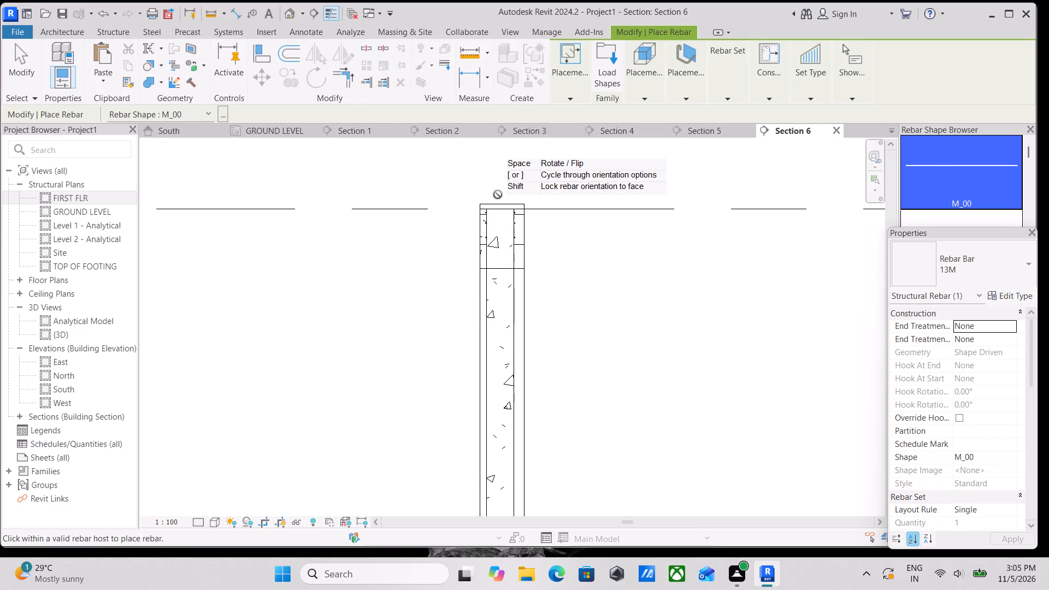
{"action": "scroll", "coordinate": [491, 216], "scroll_direction": "up", "scroll_amount": 6}
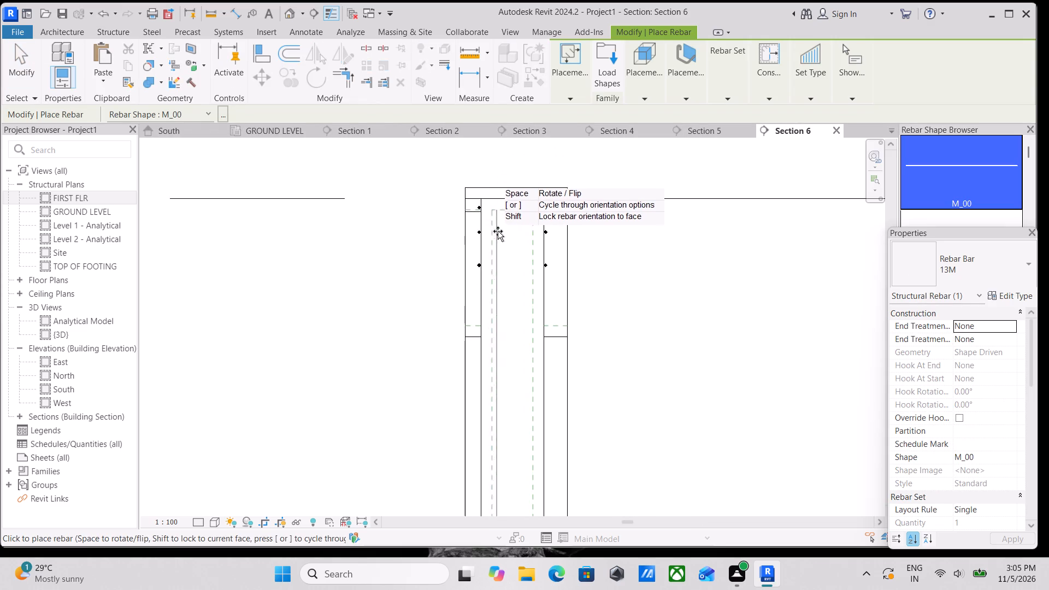
{"action": "scroll", "coordinate": [529, 249], "scroll_direction": "up", "scroll_amount": 2}
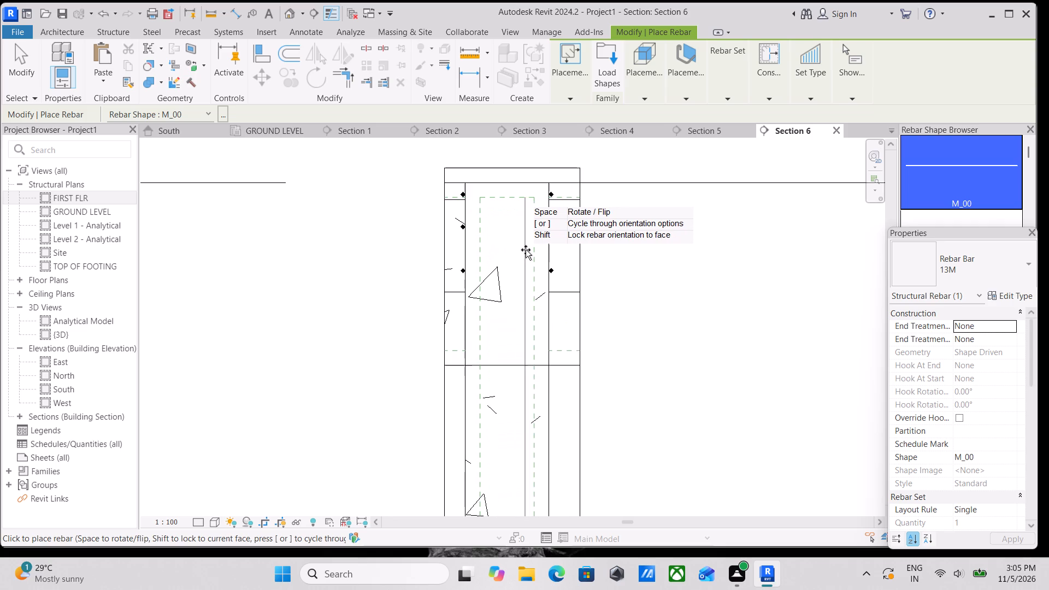
{"action": "scroll", "coordinate": [979, 206], "scroll_direction": "down", "scroll_amount": 6}
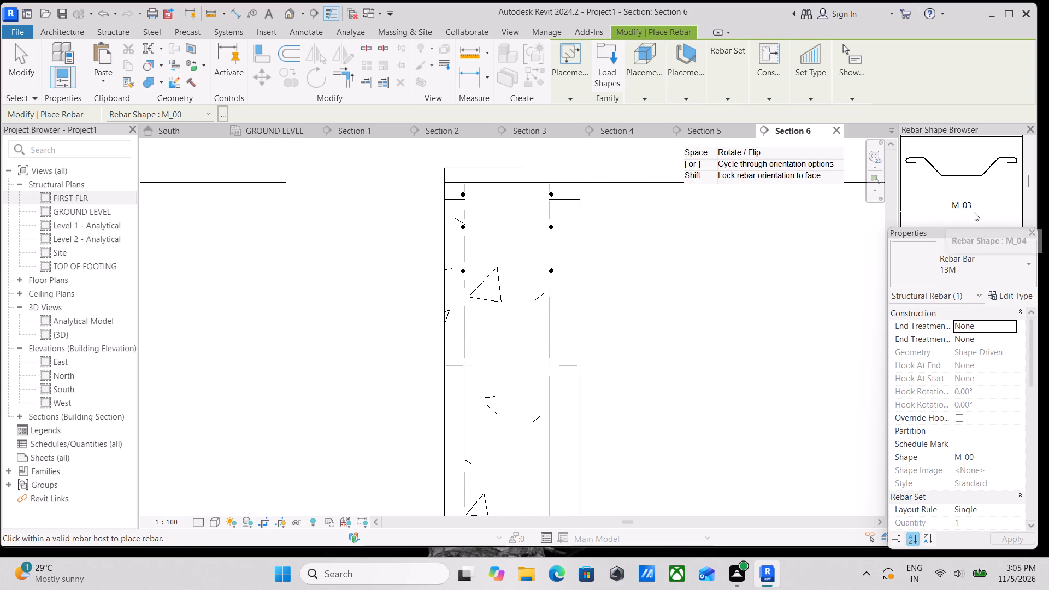
{"action": "scroll", "coordinate": [518, 280], "scroll_direction": "up", "scroll_amount": 2}
{"action": "scroll", "coordinate": [521, 278], "scroll_direction": "down", "scroll_amount": 2}
{"action": "middle_click_drag", "start_coordinate": [521, 278], "coordinate": [551, 248]}
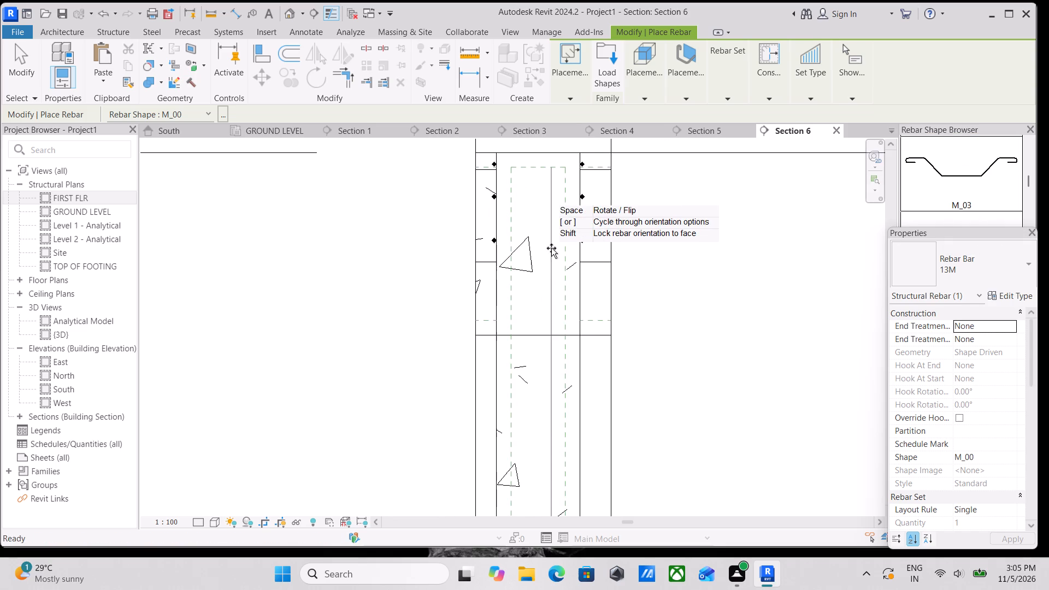
{"action": "scroll", "coordinate": [550, 254], "scroll_direction": "down", "scroll_amount": 2}
{"action": "middle_click_drag", "start_coordinate": [550, 254], "coordinate": [580, 231]}
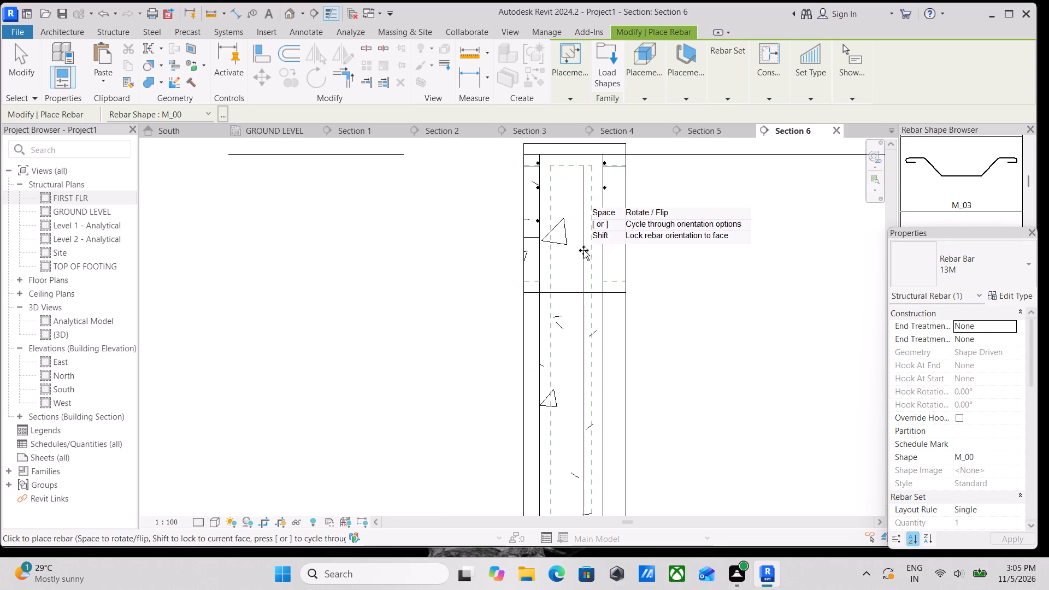
{"action": "left_click", "coordinate": [584, 250]}
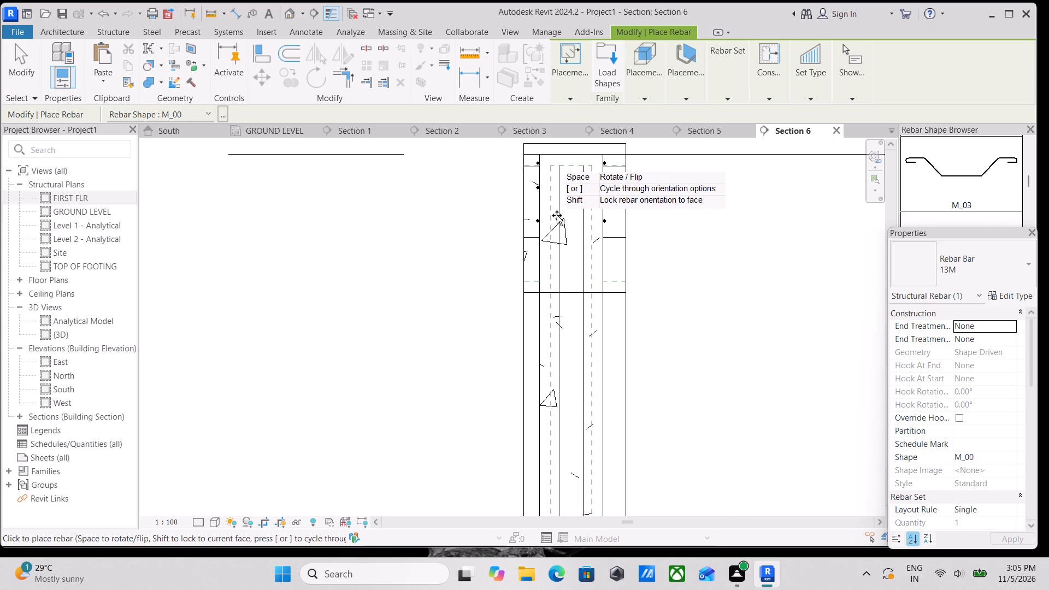
{"action": "key", "text": "Escape"}
Set the detail level of the Section 6 view to Fine.
{"action": "scroll", "coordinate": [590, 267], "scroll_direction": "up", "scroll_amount": 2}
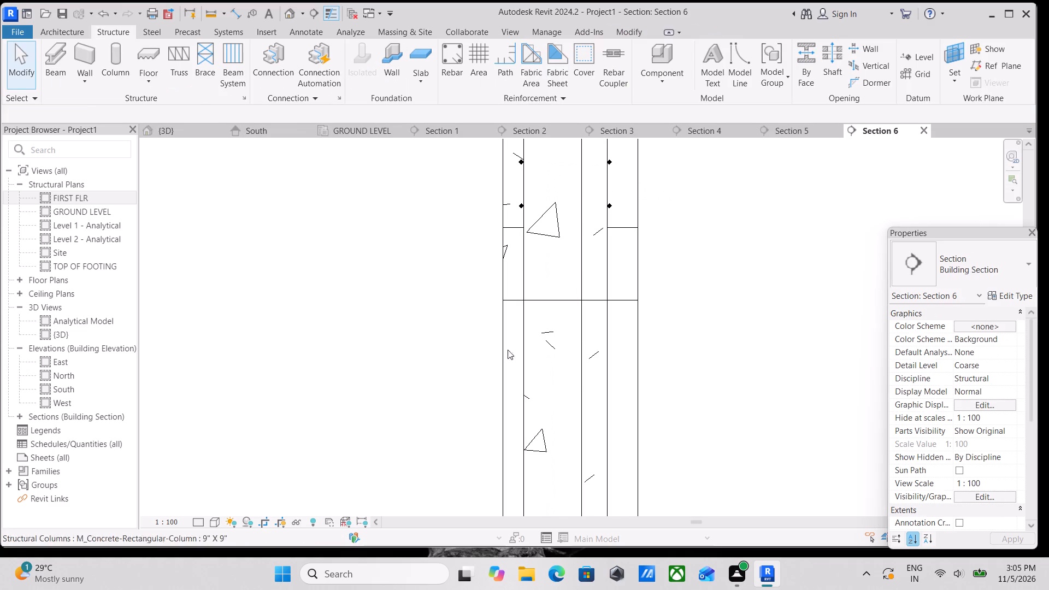
{"action": "left_click", "coordinate": [200, 524]}
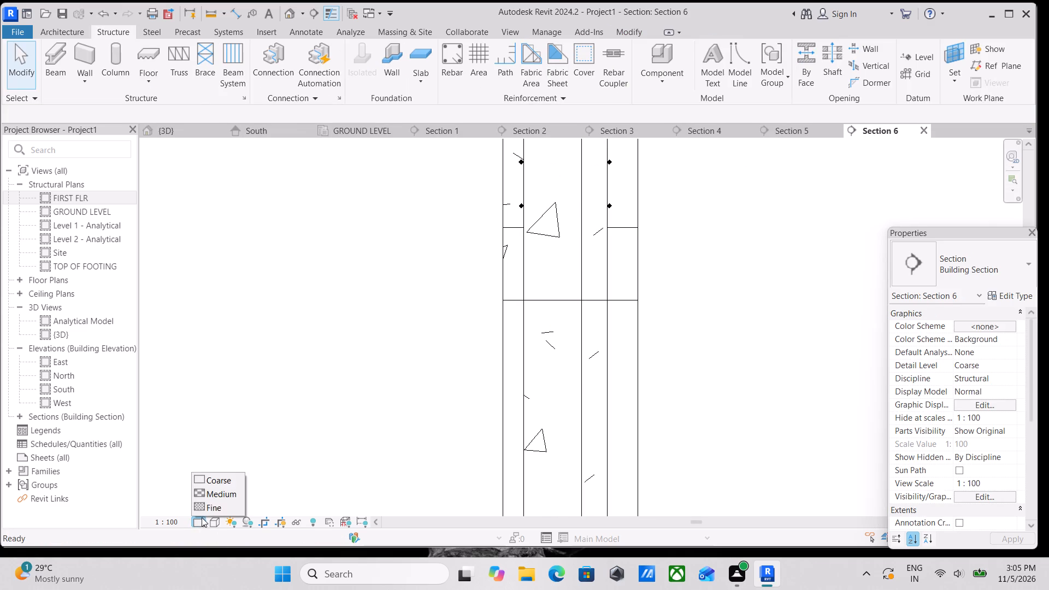
{"action": "left_click", "coordinate": [202, 509]}
{"action": "scroll", "coordinate": [493, 417], "scroll_direction": "down", "scroll_amount": 2}
{"action": "middle_click_drag", "start_coordinate": [515, 416], "coordinate": [492, 500]}
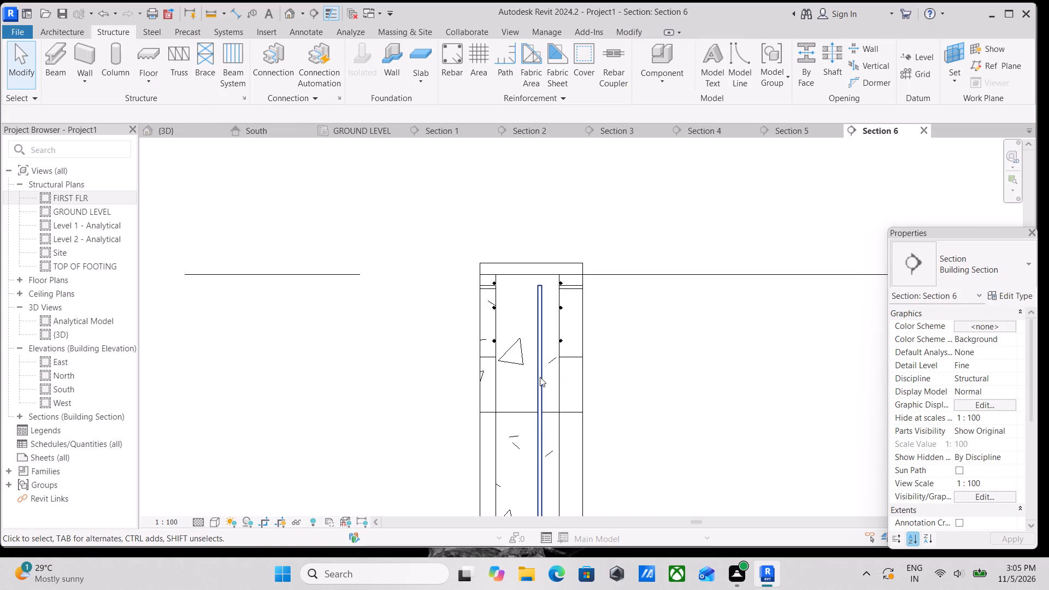
{"action": "left_click", "coordinate": [540, 377]}
{"action": "key", "text": "Escape"}
{"action": "scroll", "coordinate": [540, 377], "scroll_direction": "down", "scroll_amount": 3}
{"action": "middle_click", "coordinate": [540, 377]}
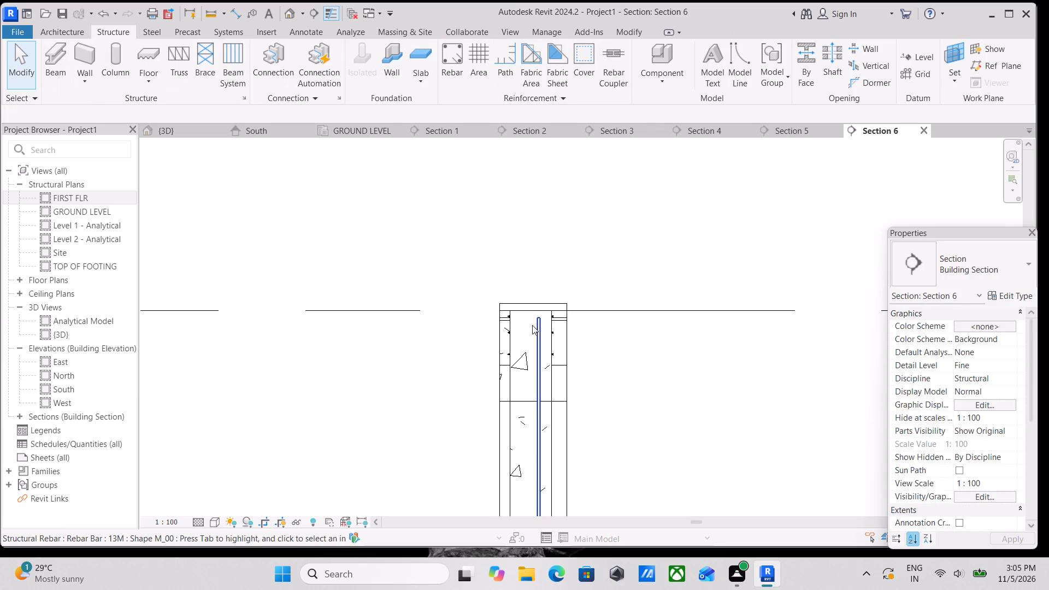
Place a single 13M rebar tie of shape M_T1, oriented perpendicular to cover, across the vertical bar near the column's top.
{"action": "scroll", "coordinate": [528, 333], "scroll_direction": "up", "scroll_amount": 3}
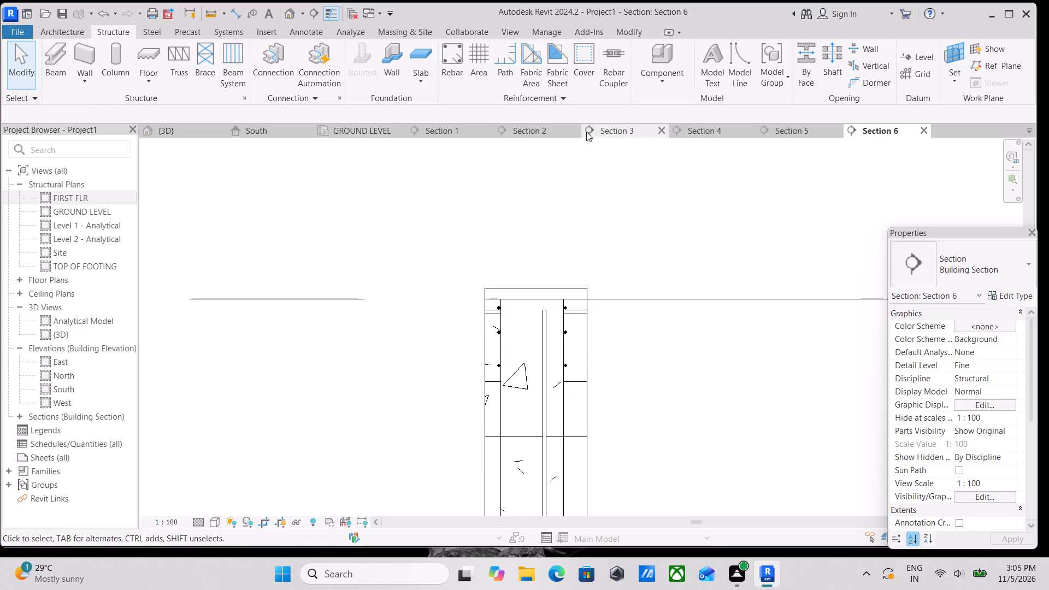
{"action": "left_click", "coordinate": [449, 72]}
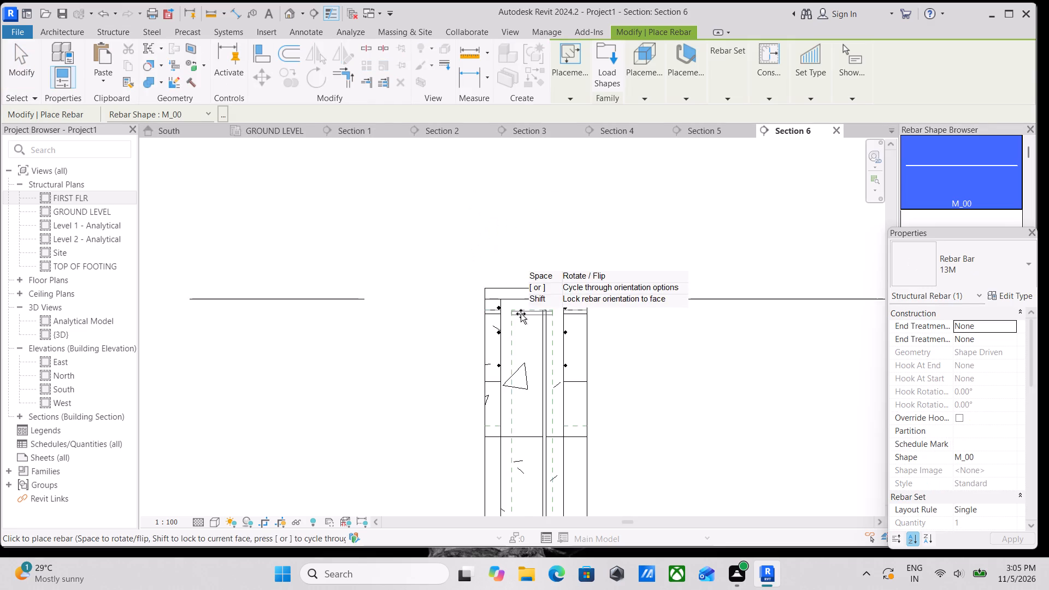
{"action": "scroll", "coordinate": [979, 229], "scroll_direction": "down", "scroll_amount": 3}
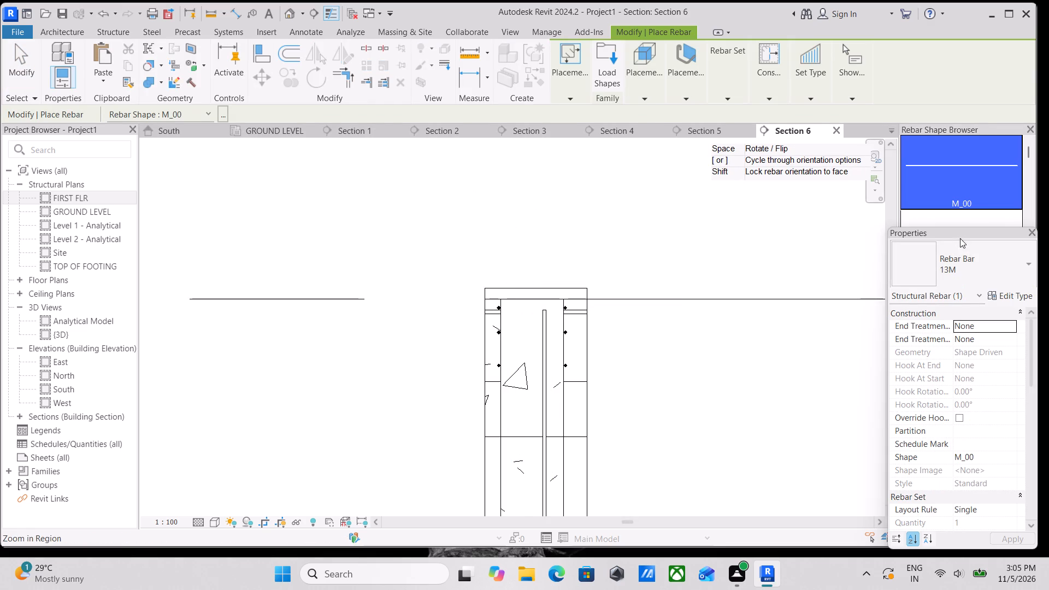
{"action": "scroll", "coordinate": [971, 200], "scroll_direction": "down", "scroll_amount": 14}
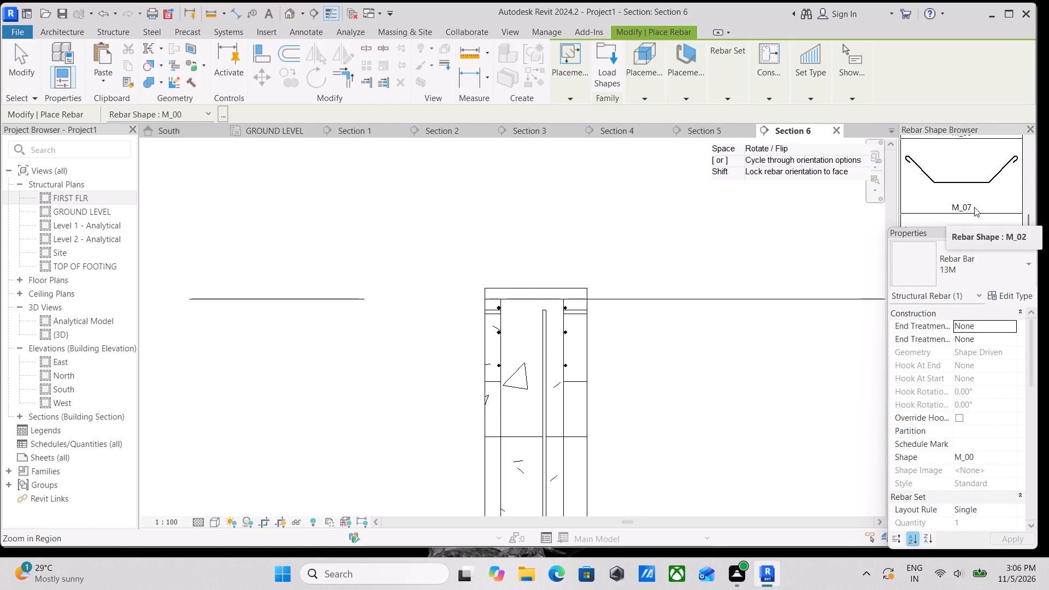
{"action": "scroll", "coordinate": [977, 187], "scroll_direction": "down", "scroll_amount": 7}
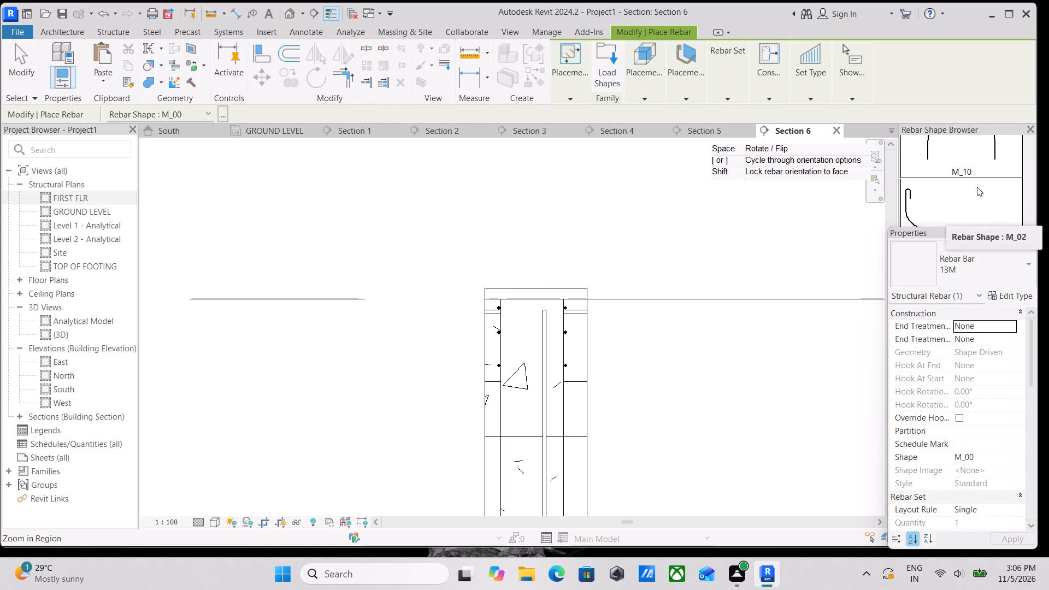
{"action": "scroll", "coordinate": [976, 187], "scroll_direction": "down", "scroll_amount": 9}
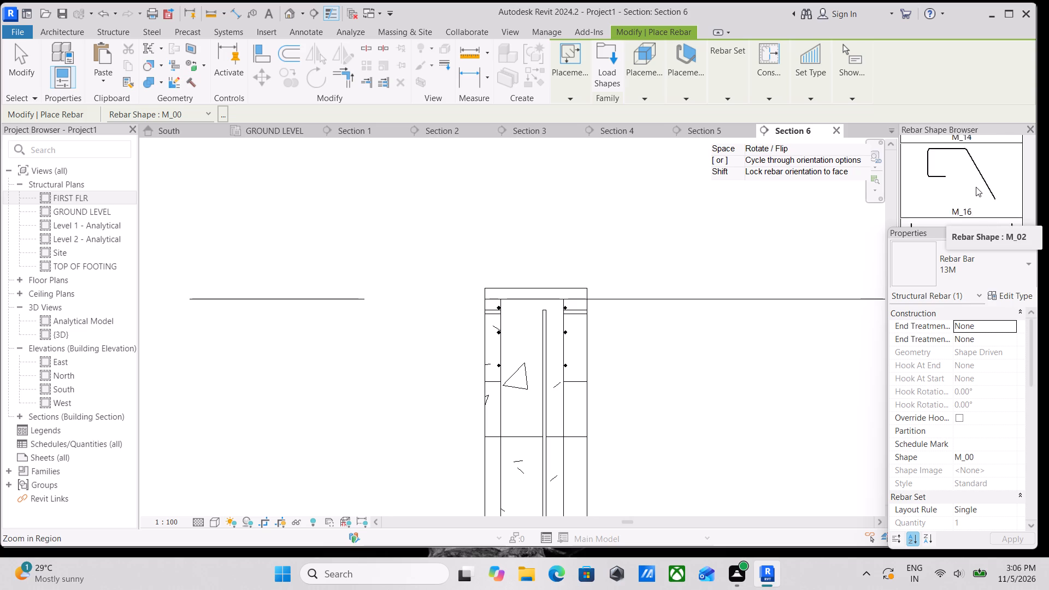
{"action": "scroll", "coordinate": [976, 187], "scroll_direction": "down", "scroll_amount": 6}
{"action": "scroll", "coordinate": [976, 187], "scroll_direction": "up", "scroll_amount": 4}
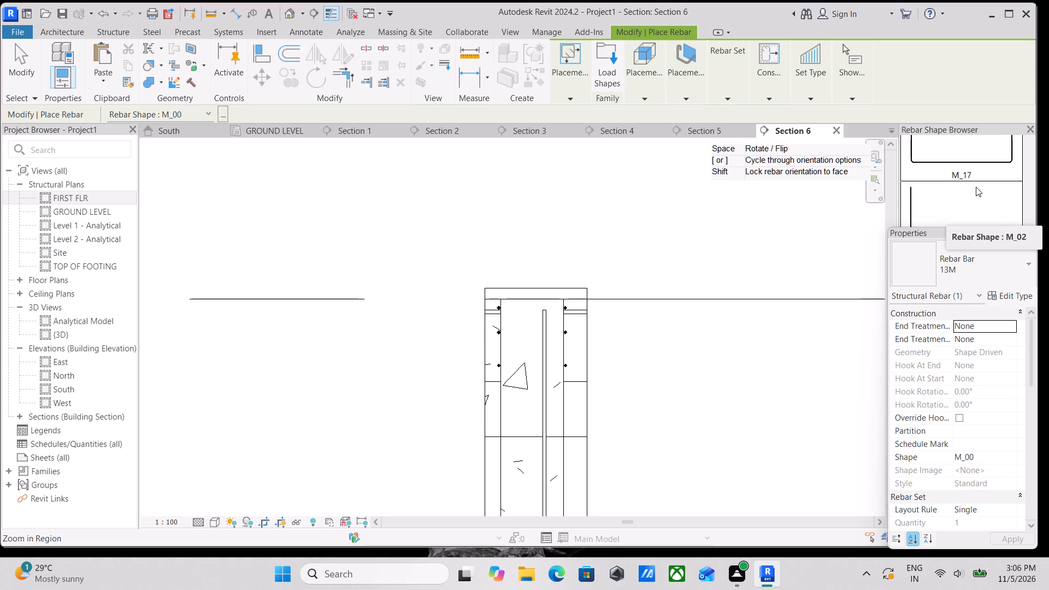
{"action": "scroll", "coordinate": [976, 187], "scroll_direction": "up", "scroll_amount": 17}
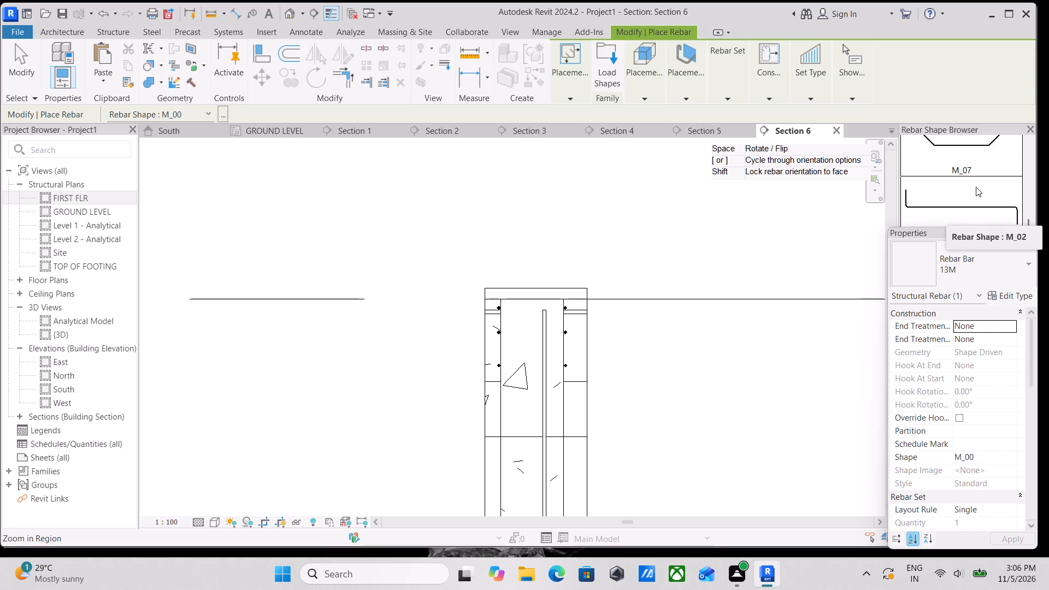
{"action": "scroll", "coordinate": [976, 187], "scroll_direction": "down", "scroll_amount": 19}
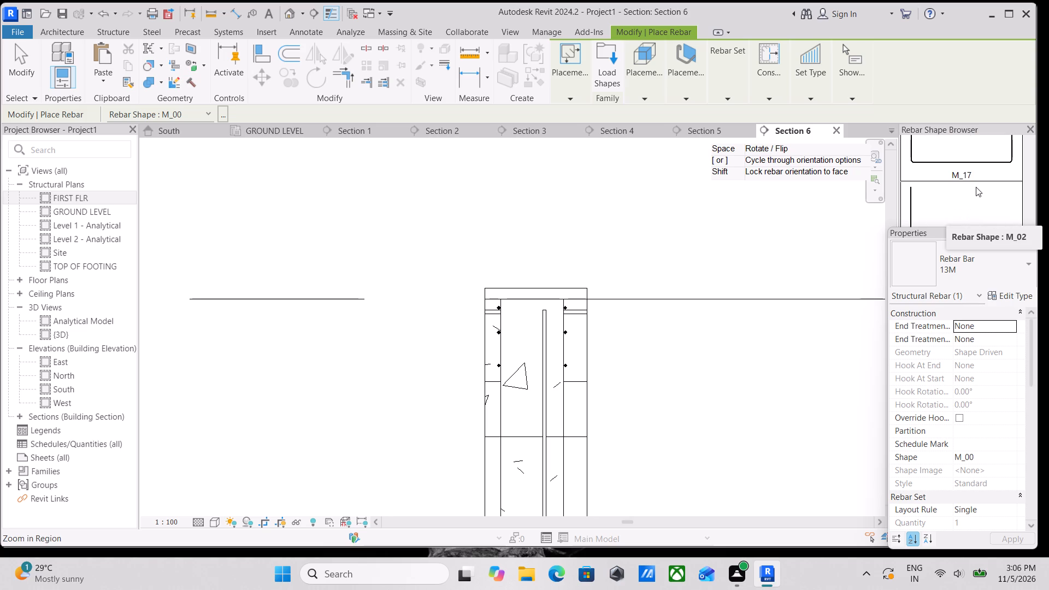
{"action": "scroll", "coordinate": [976, 187], "scroll_direction": "down", "scroll_amount": 3}
{"action": "scroll", "coordinate": [975, 187], "scroll_direction": "up", "scroll_amount": 13}
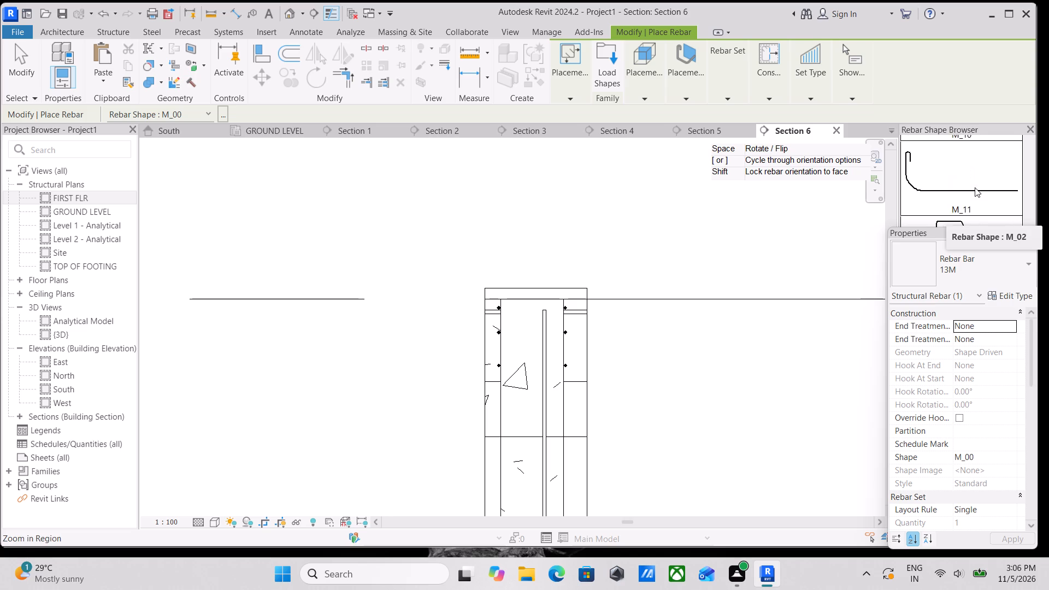
{"action": "scroll", "coordinate": [975, 187], "scroll_direction": "up", "scroll_amount": 19}
{"action": "scroll", "coordinate": [975, 187], "scroll_direction": "up", "scroll_amount": 2}
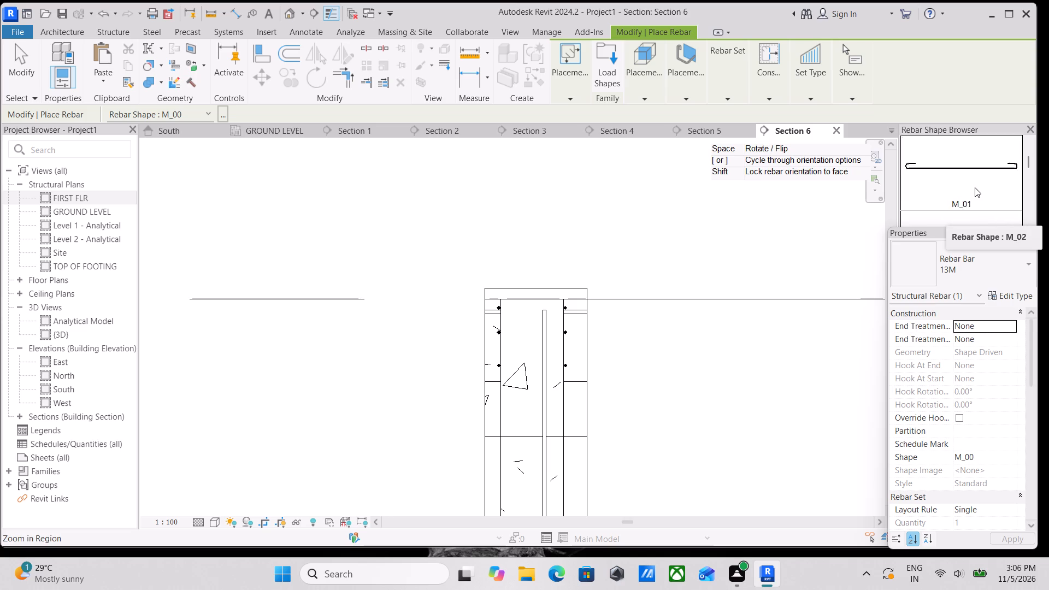
{"action": "scroll", "coordinate": [975, 187], "scroll_direction": "up", "scroll_amount": 3}
{"action": "scroll", "coordinate": [975, 187], "scroll_direction": "down", "scroll_amount": 9}
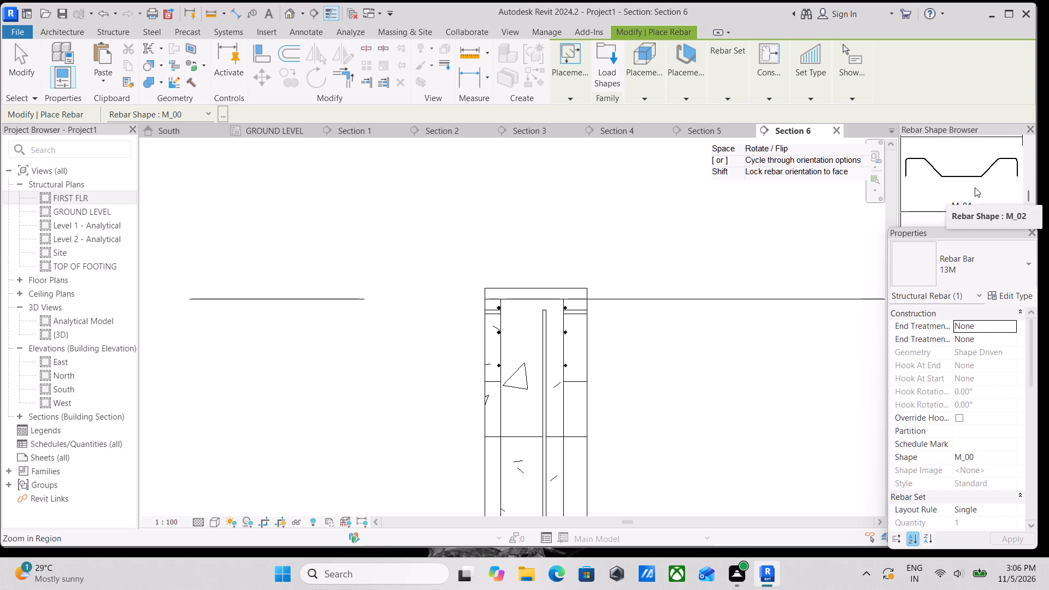
{"action": "scroll", "coordinate": [975, 187], "scroll_direction": "down", "scroll_amount": 10}
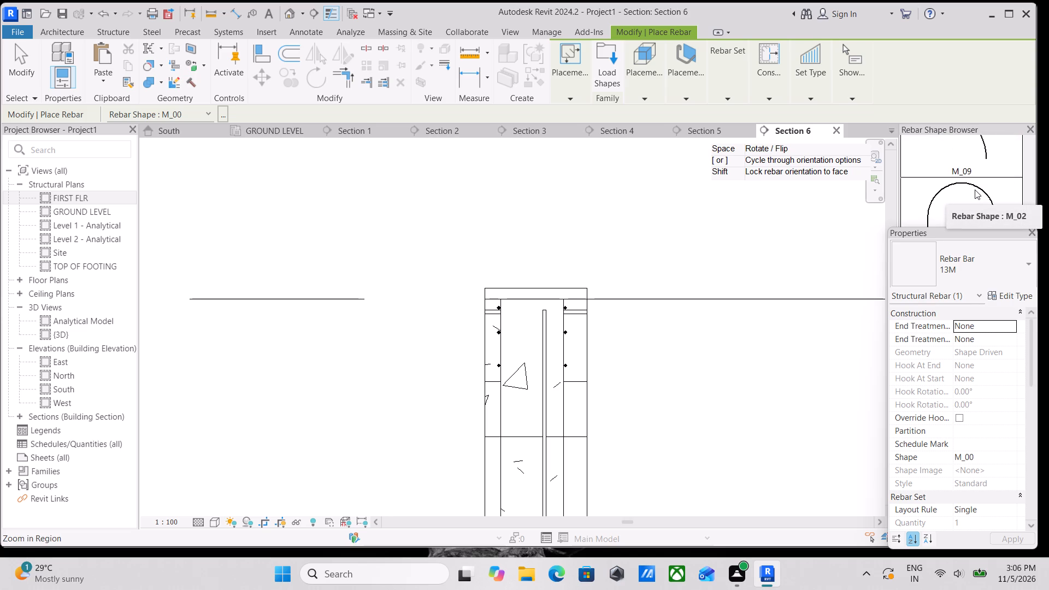
{"action": "scroll", "coordinate": [975, 190], "scroll_direction": "down", "scroll_amount": 6}
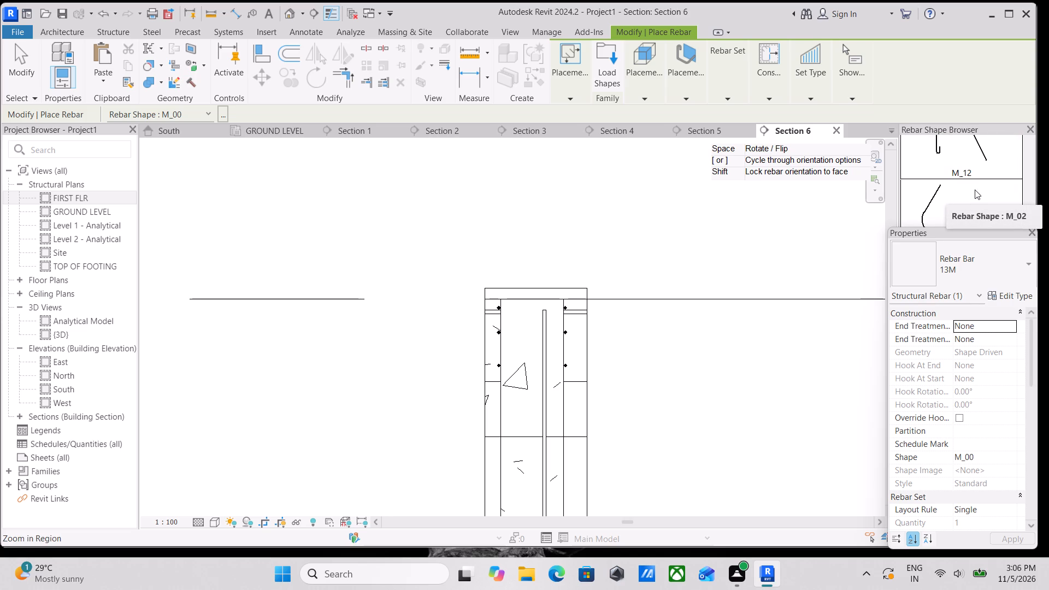
{"action": "scroll", "coordinate": [975, 190], "scroll_direction": "down", "scroll_amount": 7}
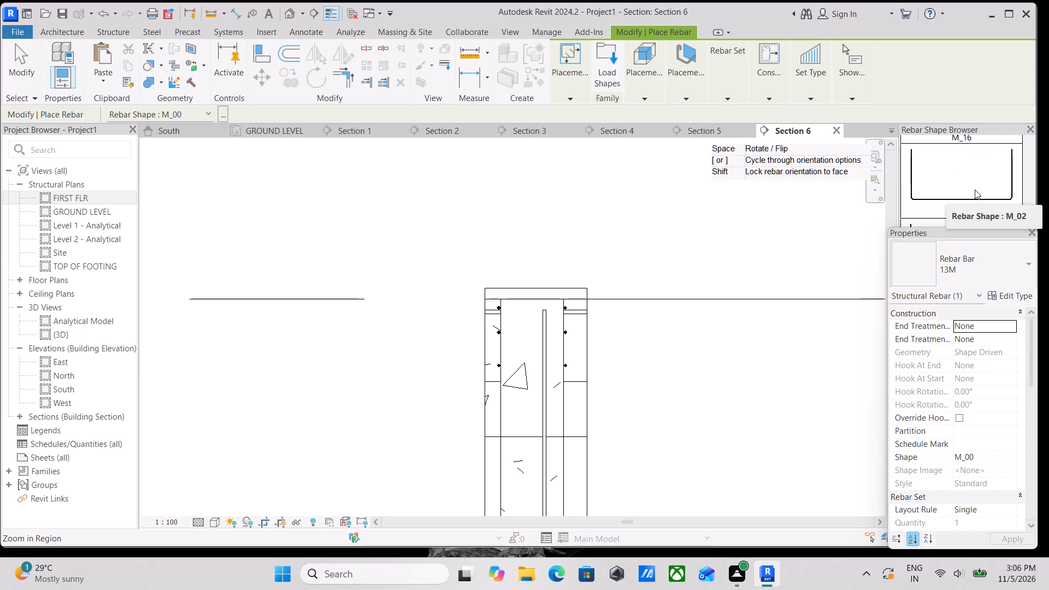
{"action": "scroll", "coordinate": [975, 190], "scroll_direction": "down", "scroll_amount": 8}
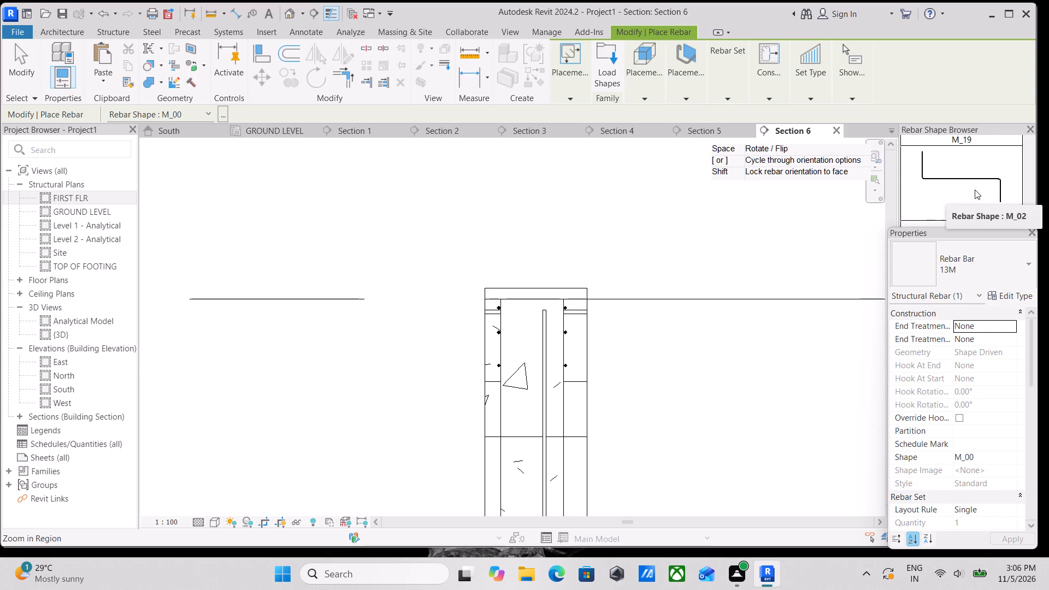
{"action": "scroll", "coordinate": [975, 190], "scroll_direction": "down", "scroll_amount": 9}
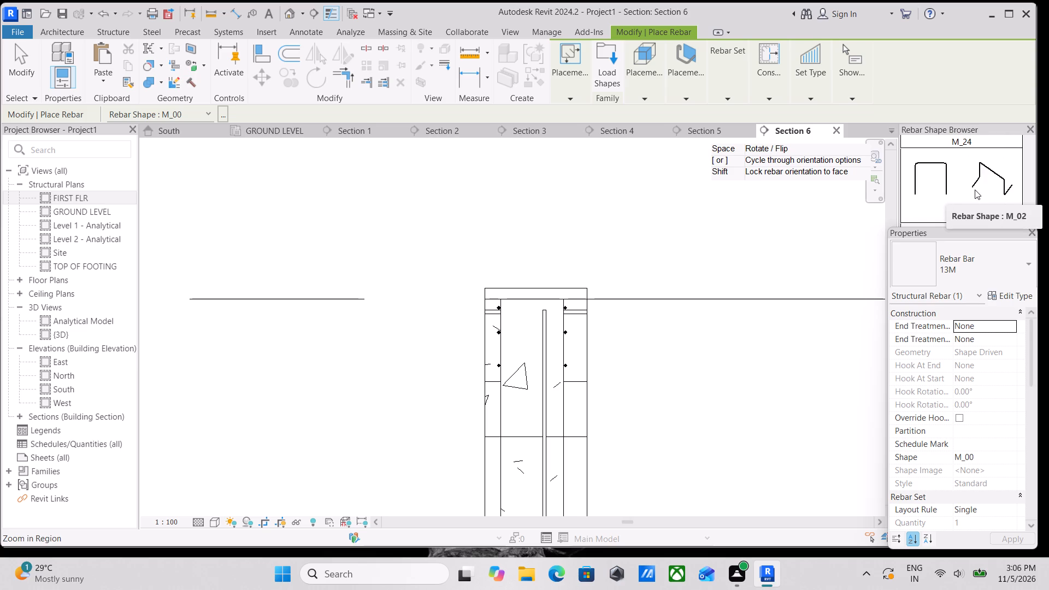
{"action": "scroll", "coordinate": [975, 190], "scroll_direction": "down", "scroll_amount": 10}
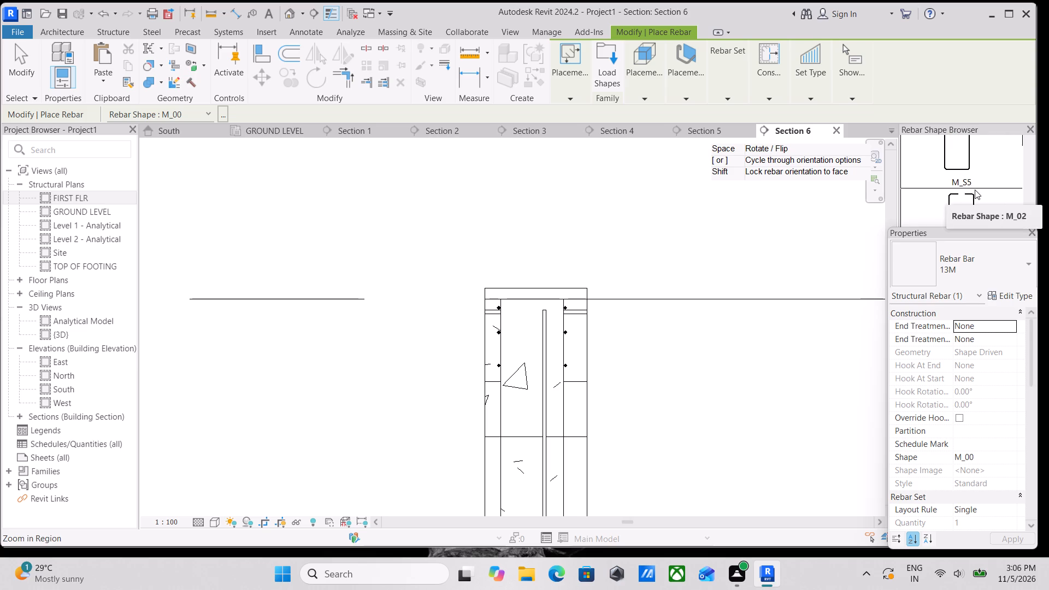
{"action": "scroll", "coordinate": [975, 190], "scroll_direction": "down", "scroll_amount": 2}
{"action": "left_click_drag", "start_coordinate": [924, 231], "coordinate": [935, 343]}
{"action": "scroll", "coordinate": [947, 284], "scroll_direction": "down", "scroll_amount": 1}
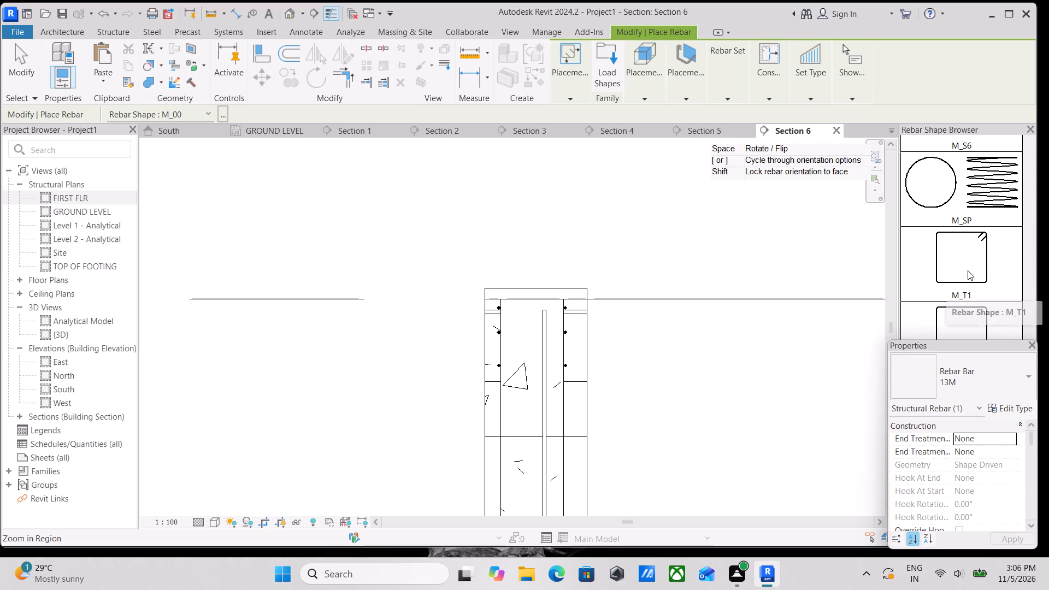
{"action": "left_click", "coordinate": [968, 269]}
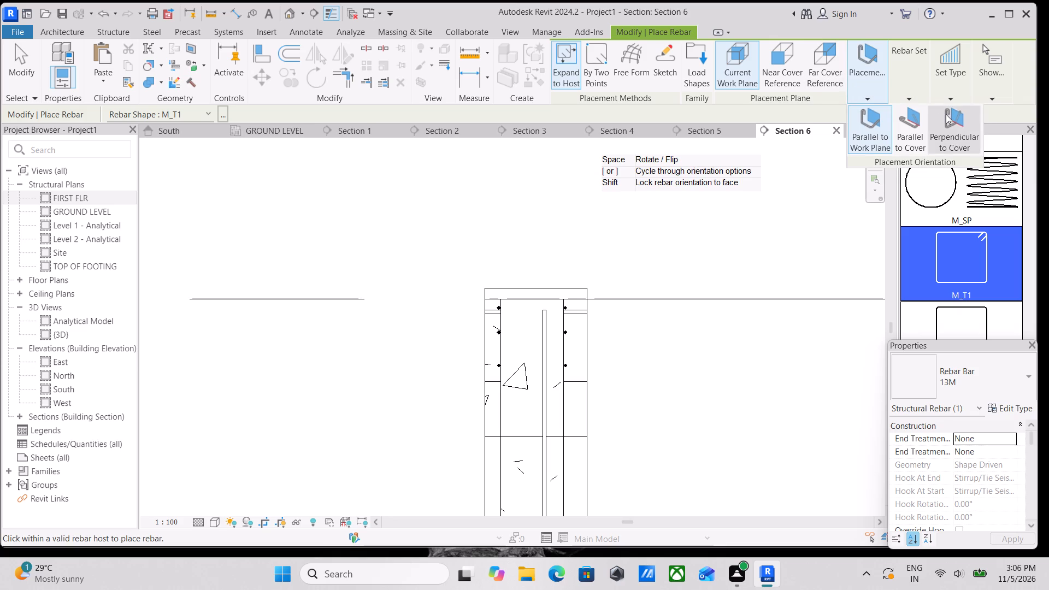
{"action": "left_click", "coordinate": [946, 114]}
{"action": "scroll", "coordinate": [524, 323], "scroll_direction": "up", "scroll_amount": 3}
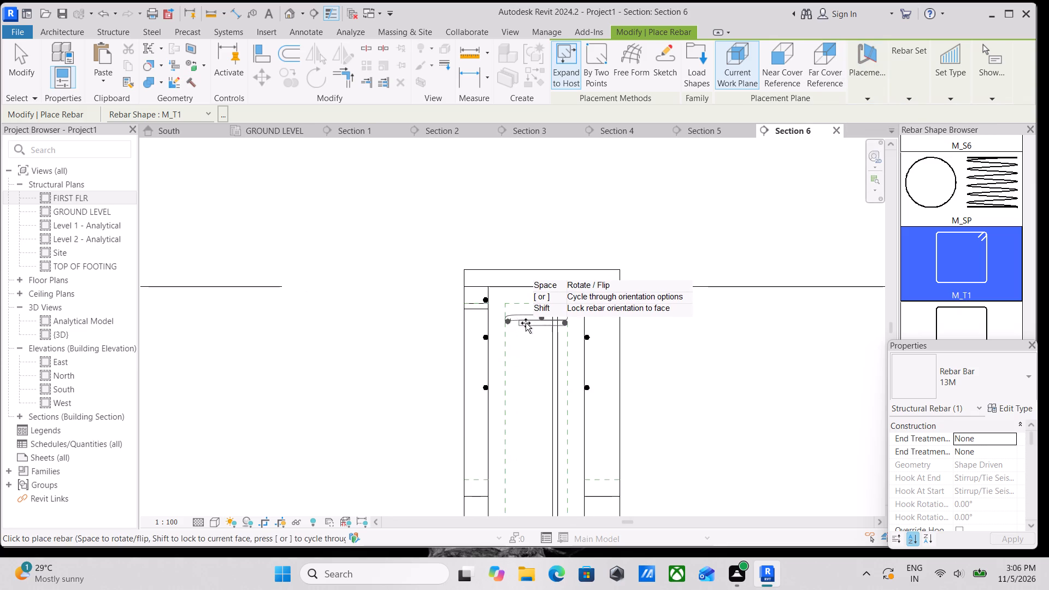
{"action": "scroll", "coordinate": [527, 323], "scroll_direction": "up", "scroll_amount": 6}
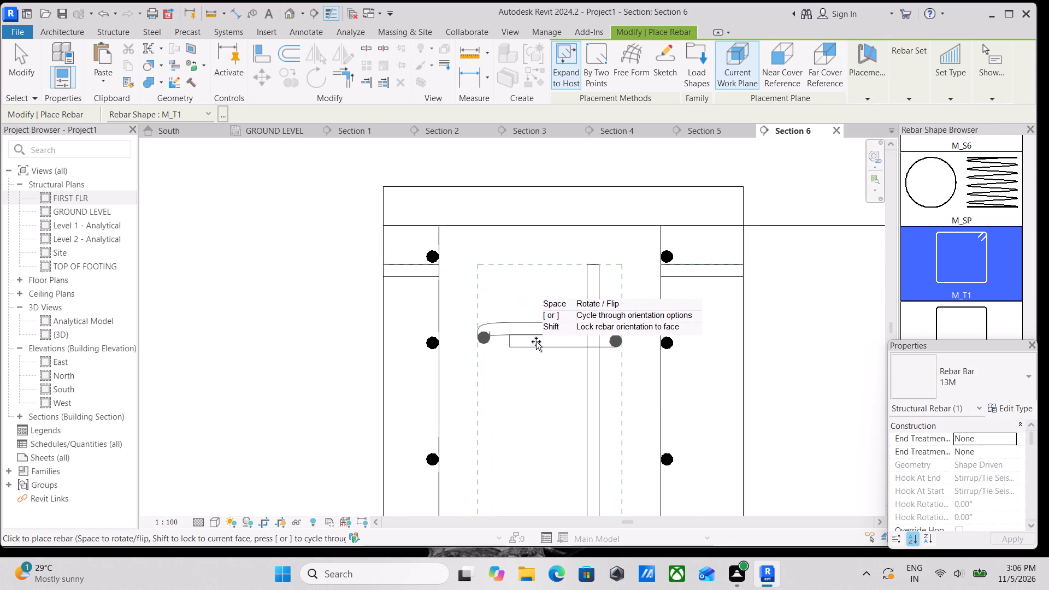
{"action": "left_click", "coordinate": [538, 341]}
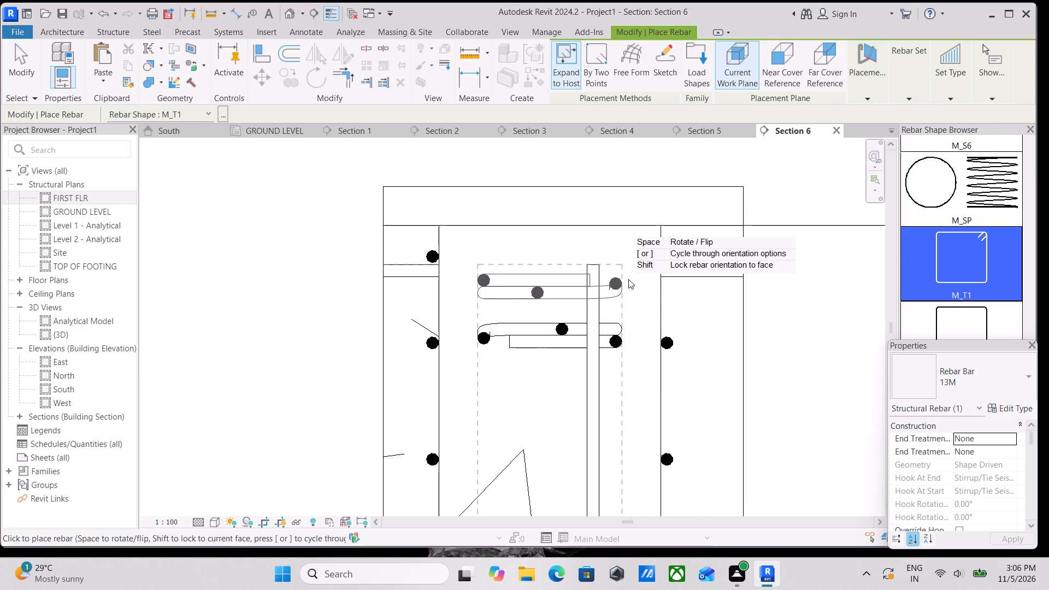
{"action": "key", "text": "Escape"}
{"action": "key", "text": "Escape"}
Set the M_T1 tie's view visibility so it shows unobscured in the {3D} view.
{"action": "left_click", "coordinate": [563, 323]}
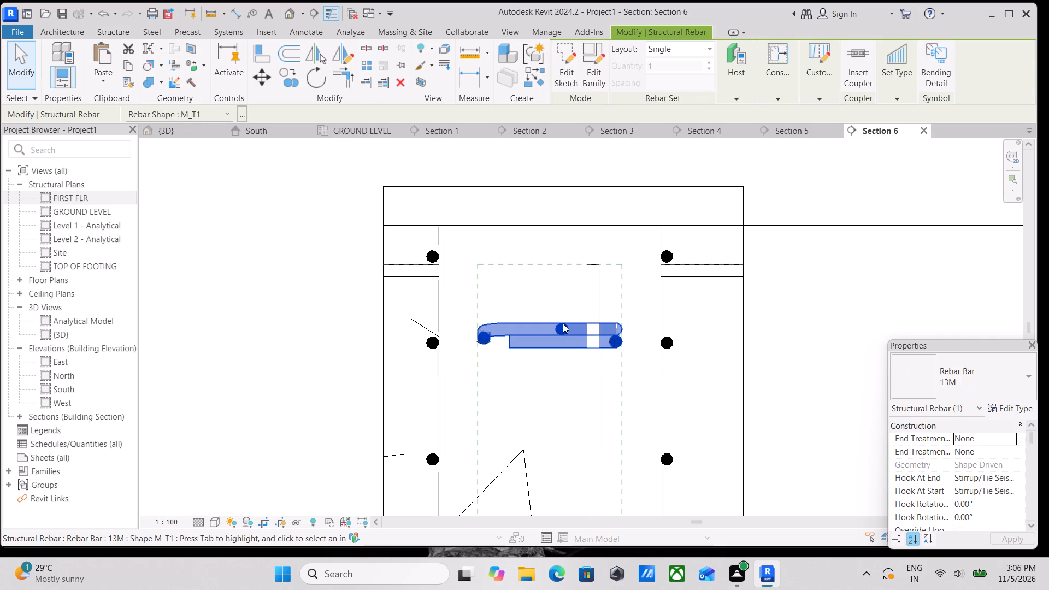
{"action": "scroll", "coordinate": [1018, 435], "scroll_direction": "down", "scroll_amount": 2}
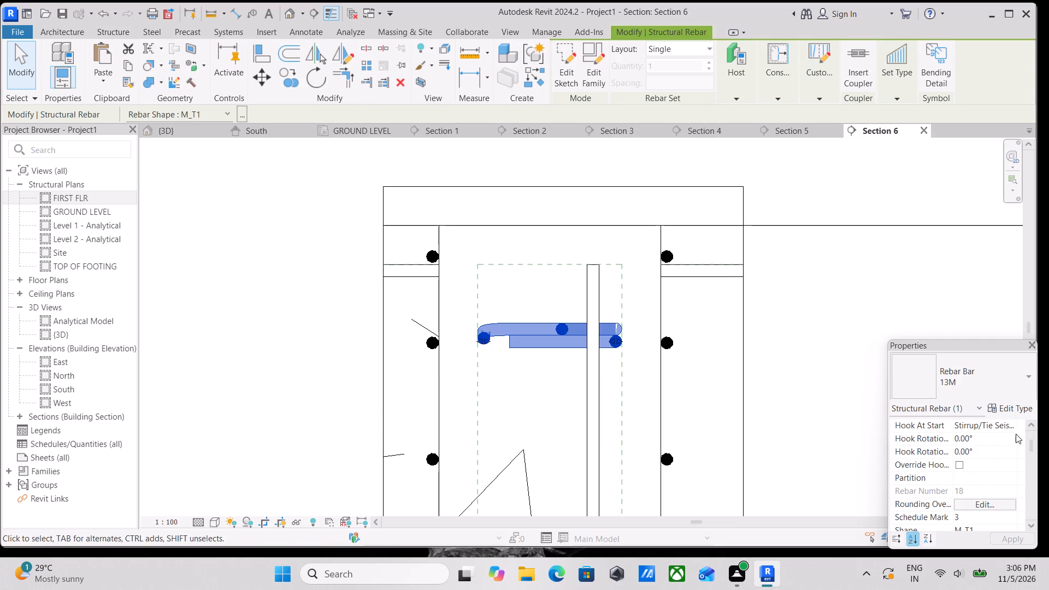
{"action": "scroll", "coordinate": [999, 414], "scroll_direction": "up", "scroll_amount": 5}
{"action": "key", "text": "Escape"}
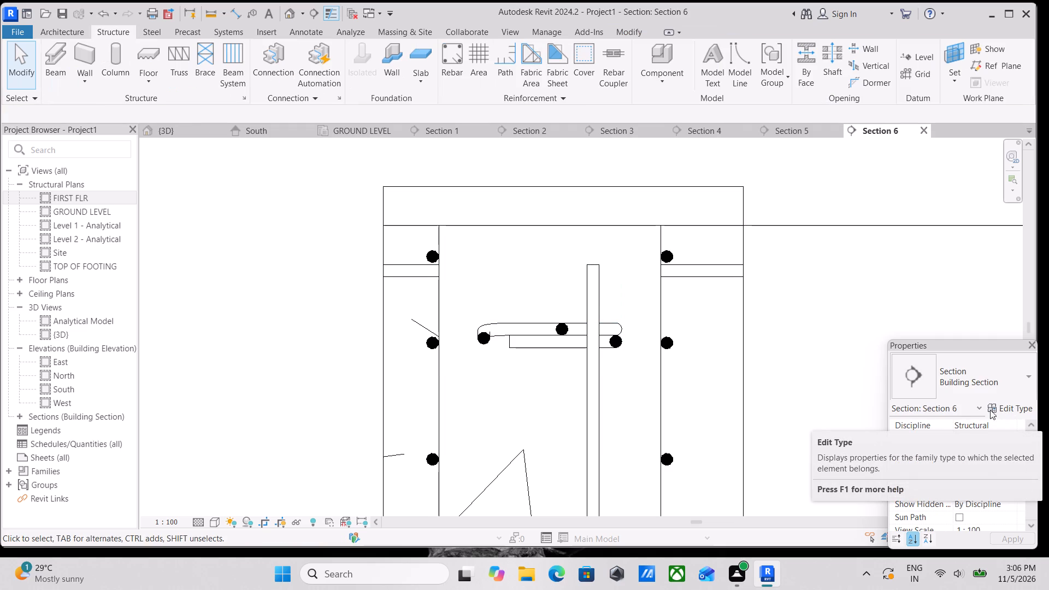
{"action": "scroll", "coordinate": [1009, 407], "scroll_direction": "down", "scroll_amount": 1}
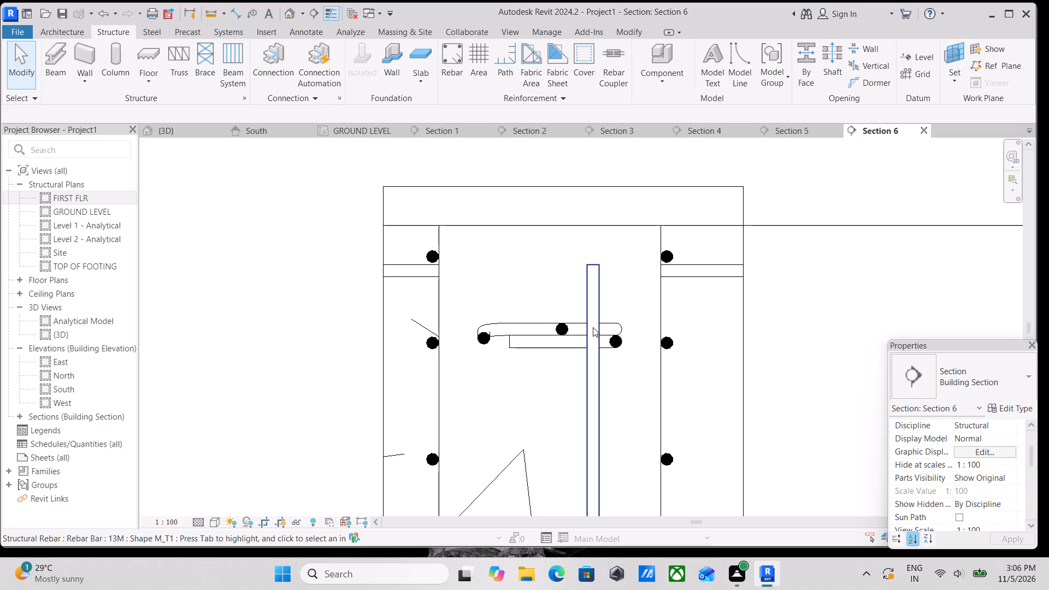
{"action": "left_click", "coordinate": [540, 324]}
{"action": "scroll", "coordinate": [1013, 450], "scroll_direction": "down", "scroll_amount": 1}
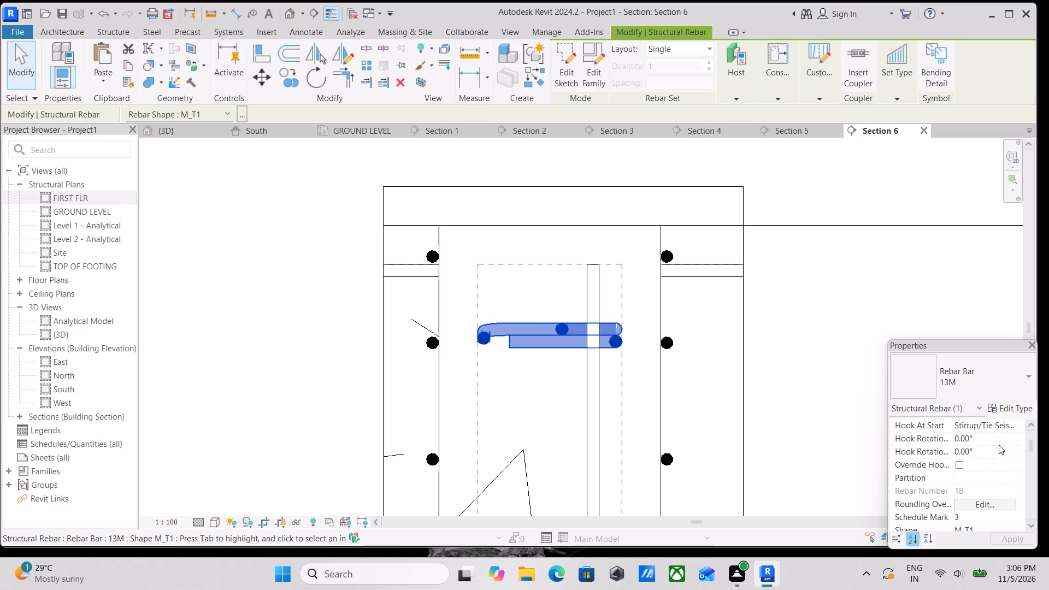
{"action": "scroll", "coordinate": [999, 445], "scroll_direction": "down", "scroll_amount": 2}
{"action": "scroll", "coordinate": [989, 443], "scroll_direction": "up", "scroll_amount": 3}
{"action": "scroll", "coordinate": [989, 443], "scroll_direction": "down", "scroll_amount": 5}
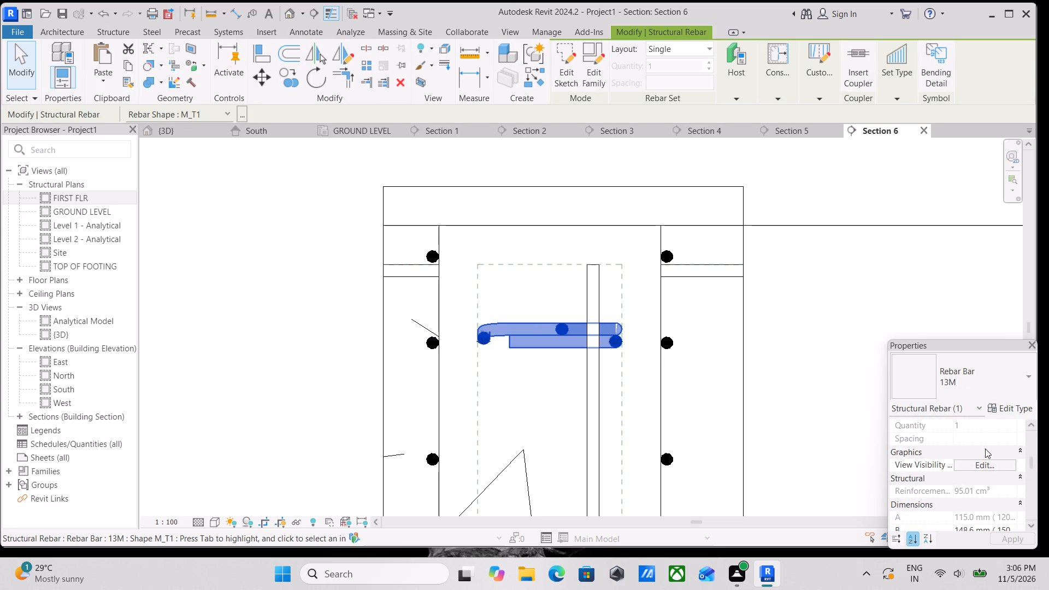
{"action": "left_click", "coordinate": [988, 461]}
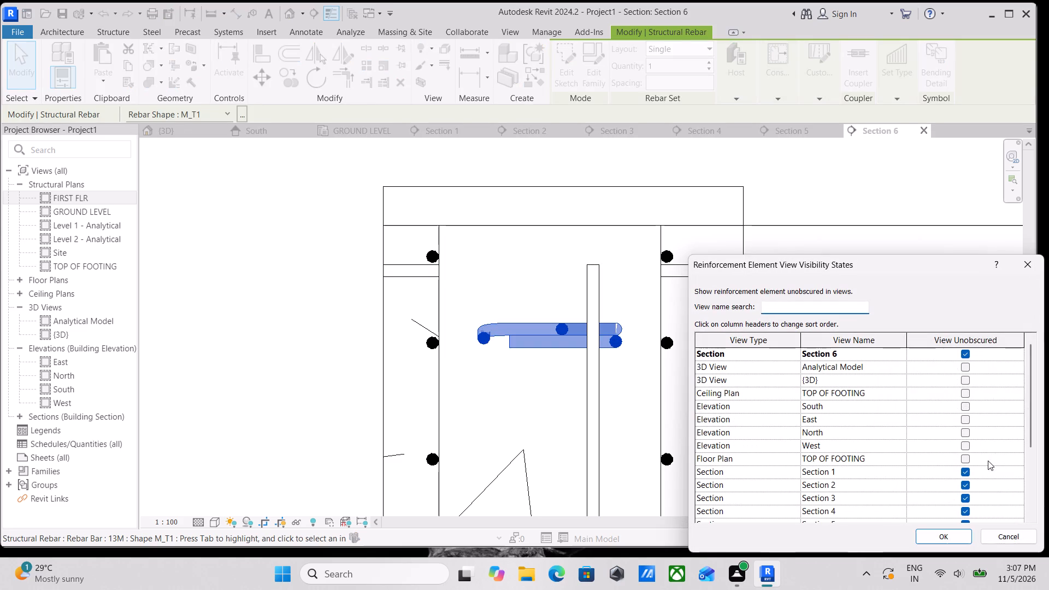
{"action": "left_click", "coordinate": [962, 380]}
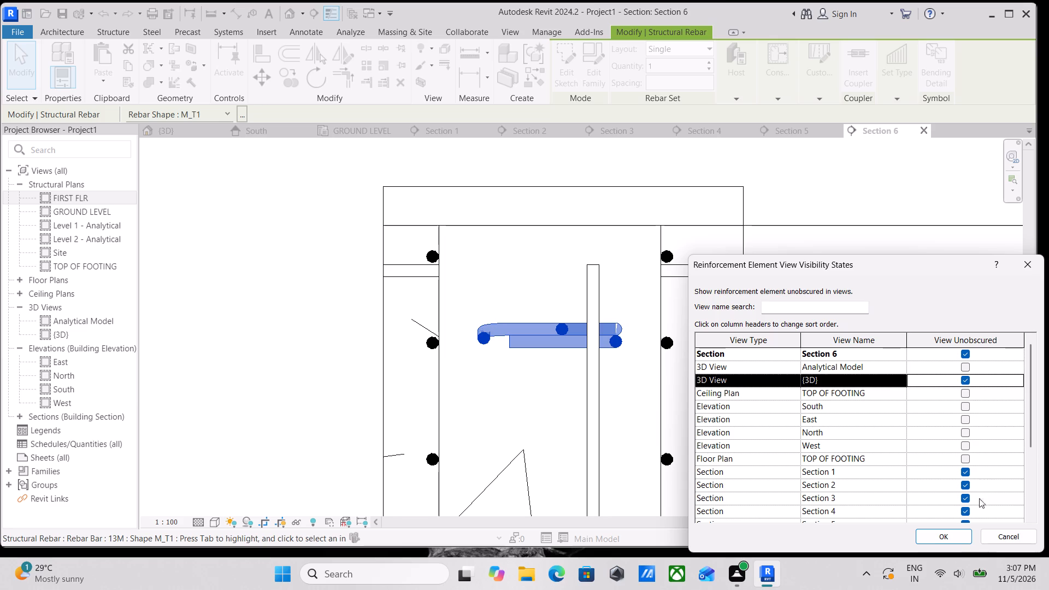
{"action": "left_click", "coordinate": [924, 530]}
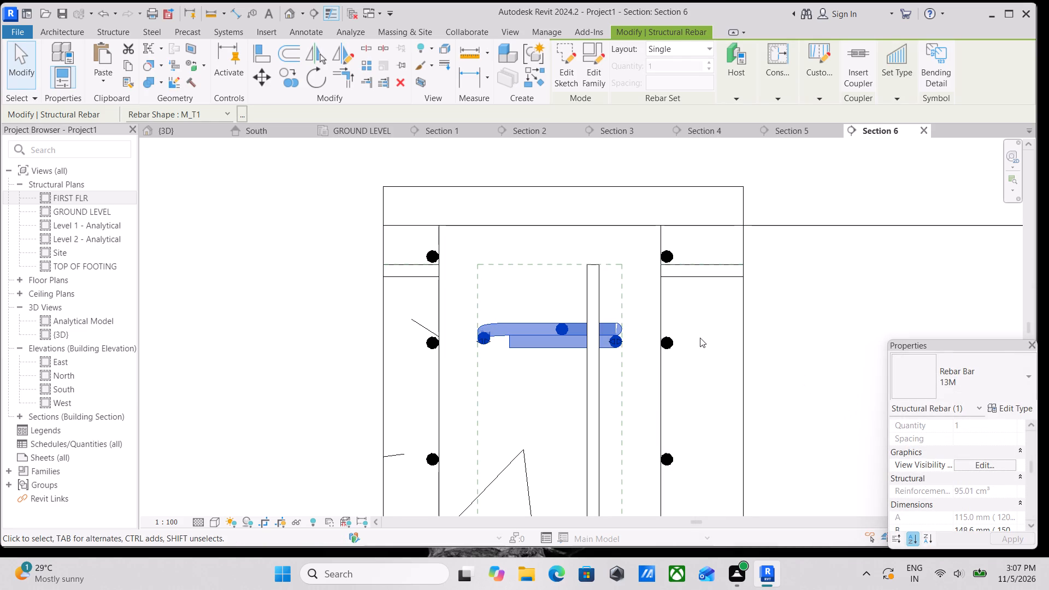
{"action": "key", "text": "Escape"}
Review the view visibility states of the M_T1 tie in the 9" x 9" column.
{"action": "scroll", "coordinate": [555, 331], "scroll_direction": "down", "scroll_amount": 3}
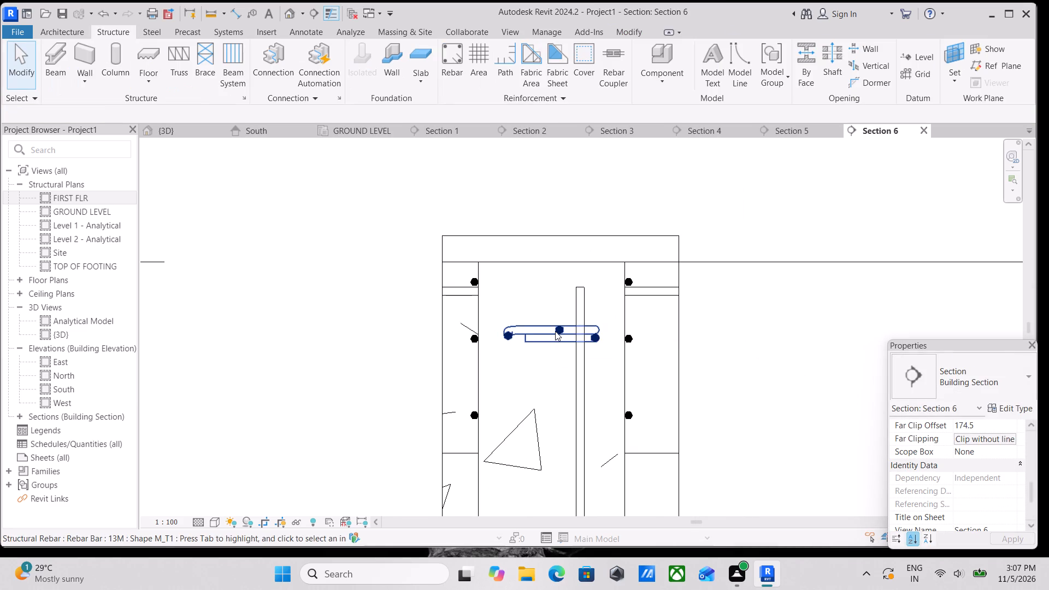
{"action": "left_click", "coordinate": [555, 331]}
{"action": "key", "text": "Escape"}
{"action": "scroll", "coordinate": [555, 331], "scroll_direction": "down", "scroll_amount": 3}
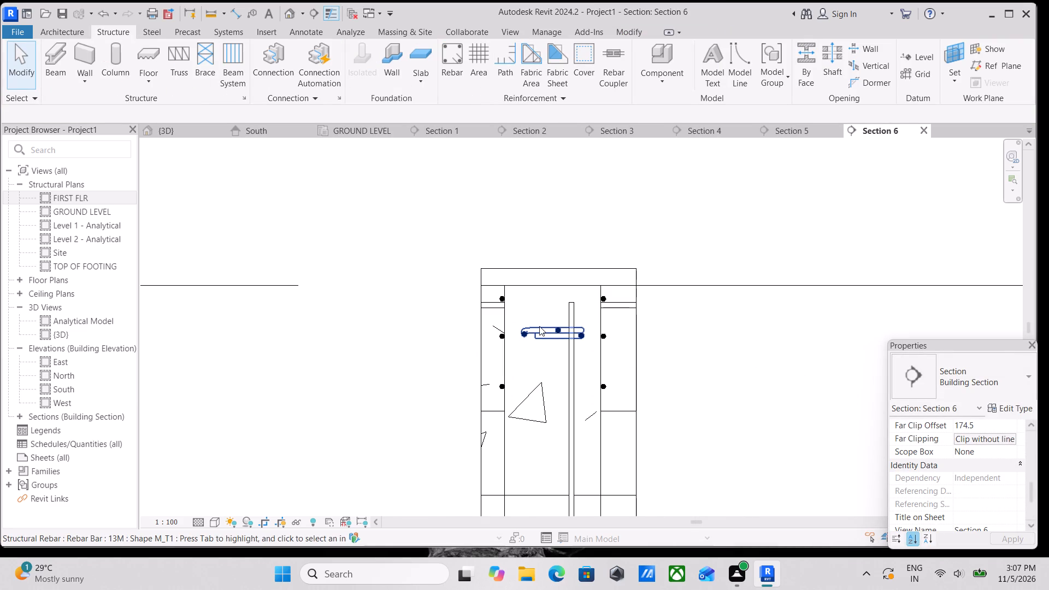
{"action": "left_click", "coordinate": [539, 326]}
{"action": "scroll", "coordinate": [925, 436], "scroll_direction": "down", "scroll_amount": 3}
{"action": "scroll", "coordinate": [972, 461], "scroll_direction": "up", "scroll_amount": 3}
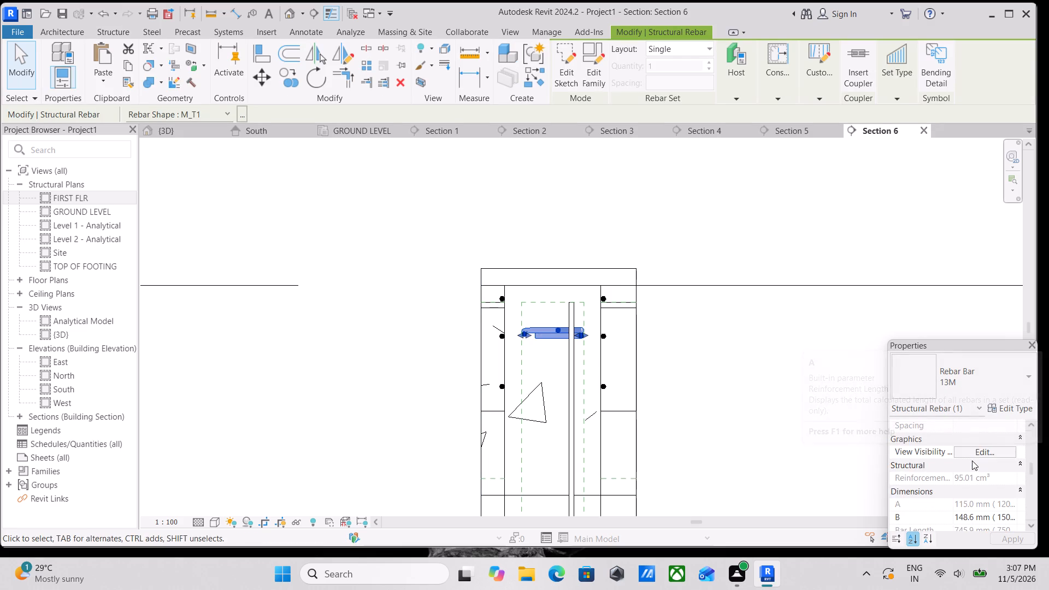
{"action": "scroll", "coordinate": [972, 461], "scroll_direction": "up", "scroll_amount": 2}
{"action": "scroll", "coordinate": [972, 461], "scroll_direction": "down", "scroll_amount": 2}
{"action": "left_click", "coordinate": [972, 461]}
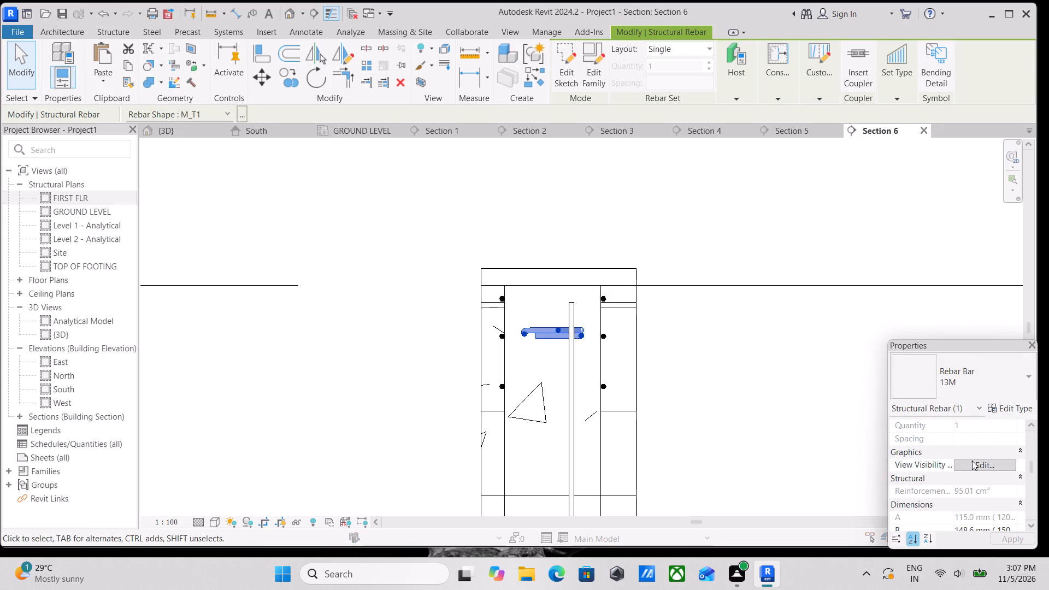
{"action": "left_click", "coordinate": [947, 538]}
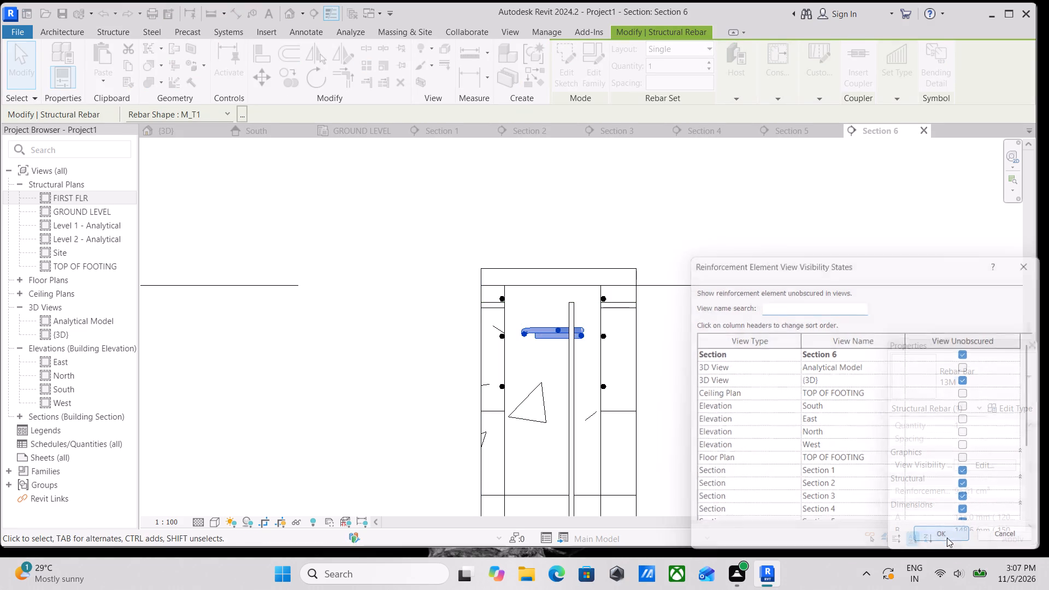
{"action": "key", "text": "Escape"}
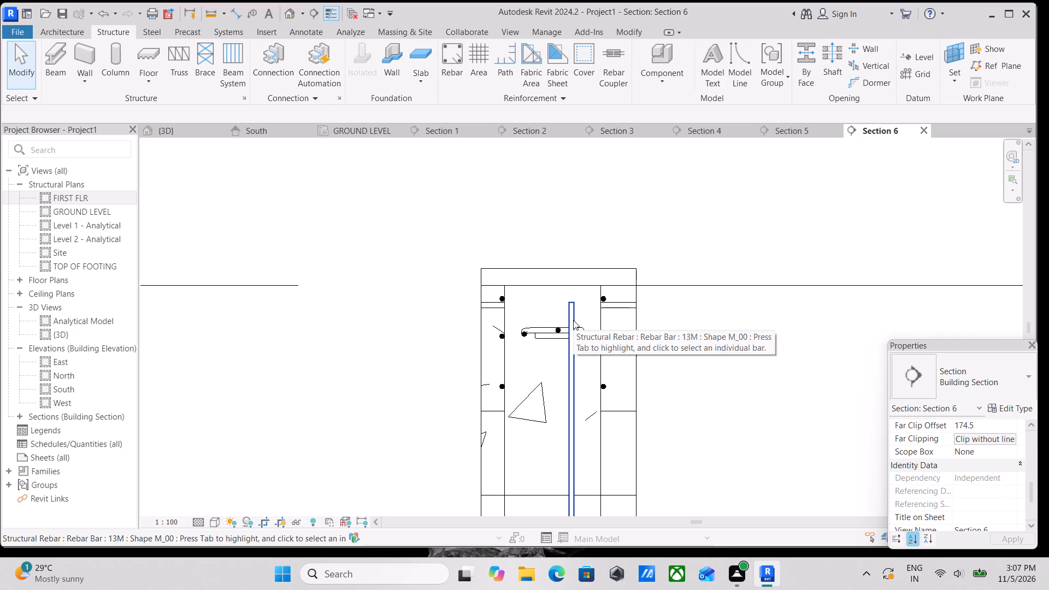
Array the M_T1 tie along the column with a Maximum Spacing layout at 120 mm.
{"action": "scroll", "coordinate": [573, 320], "scroll_direction": "up", "scroll_amount": 3}
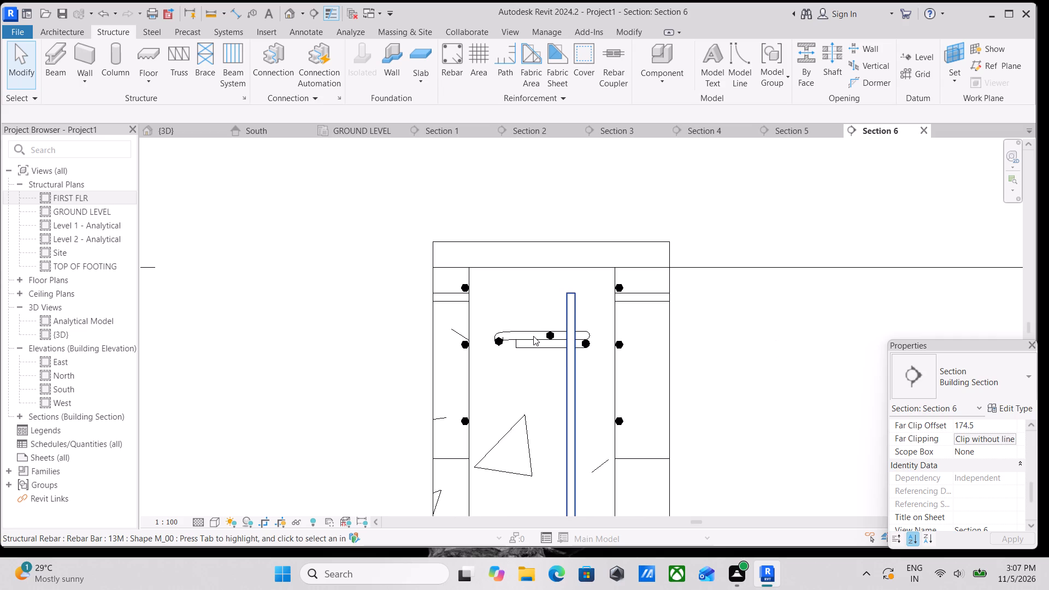
{"action": "scroll", "coordinate": [533, 336], "scroll_direction": "up", "scroll_amount": 3}
{"action": "left_click", "coordinate": [525, 336]}
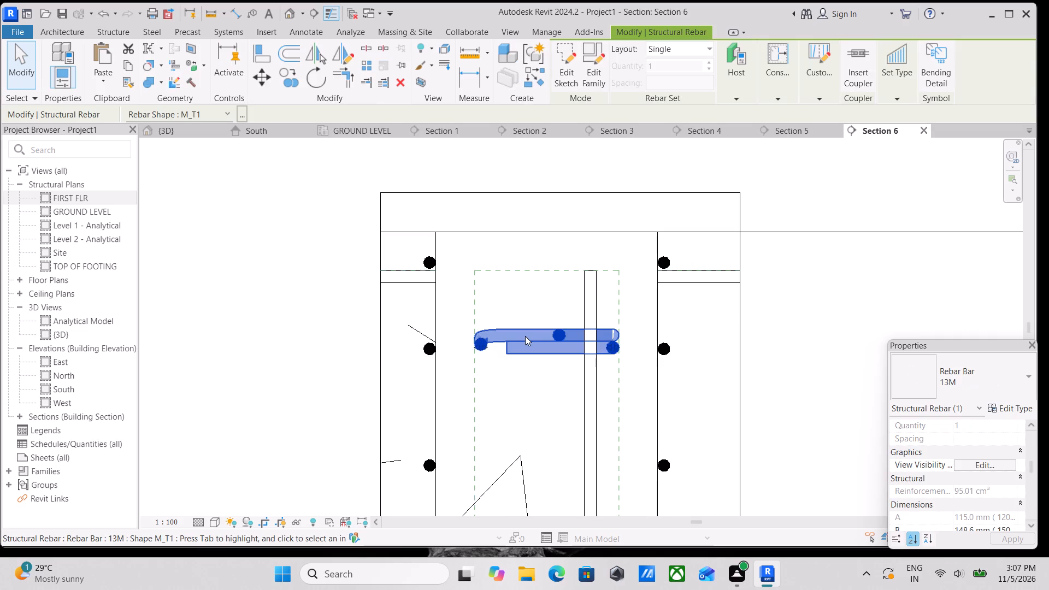
{"action": "scroll", "coordinate": [525, 336], "scroll_direction": "down", "scroll_amount": 1}
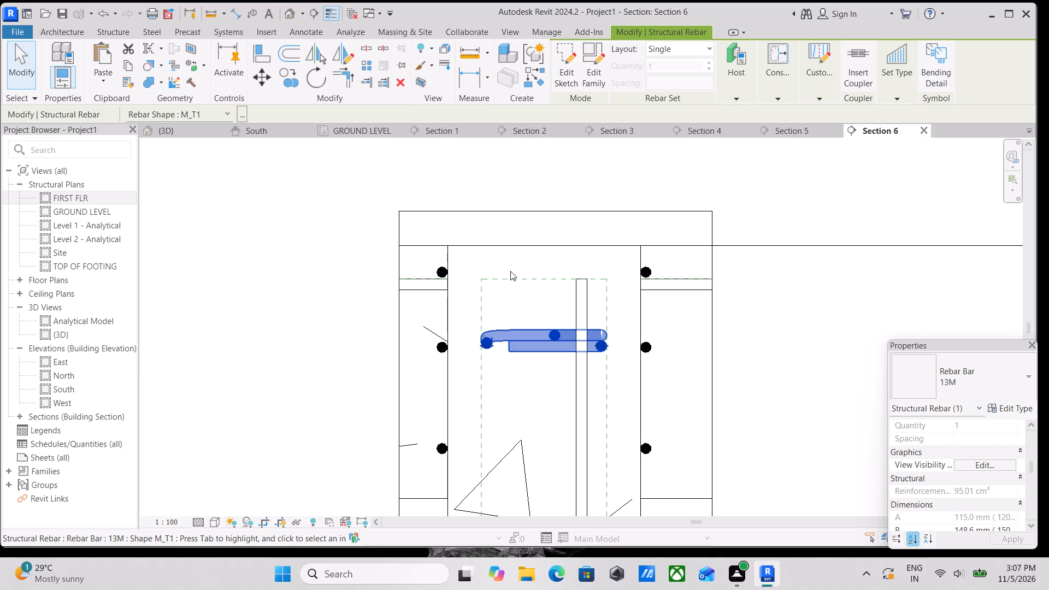
{"action": "left_click", "coordinate": [689, 55]}
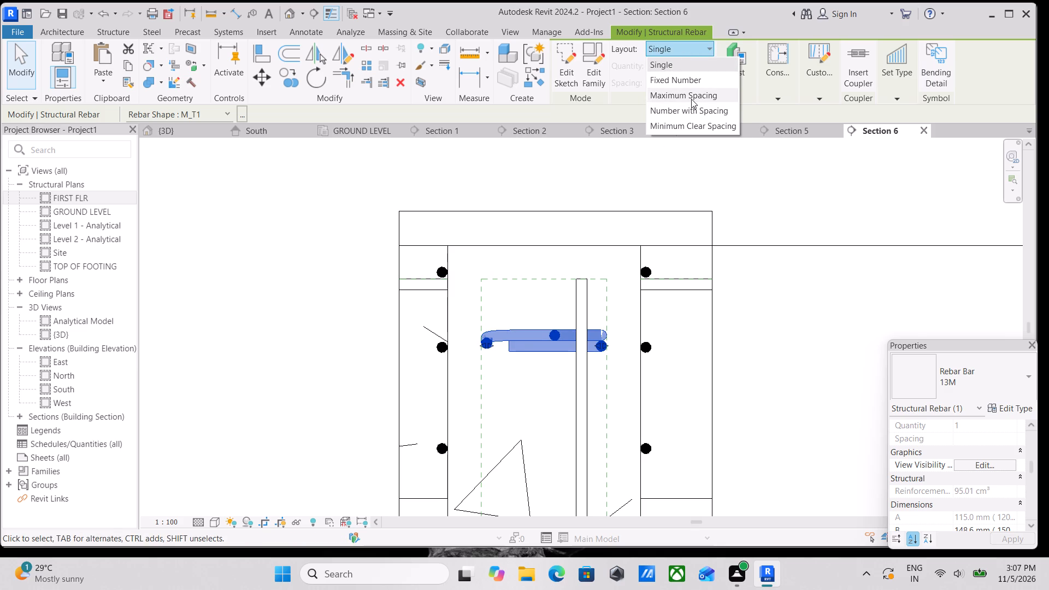
{"action": "left_click", "coordinate": [691, 99]}
{"action": "left_click_drag", "start_coordinate": [693, 81], "coordinate": [615, 95]}
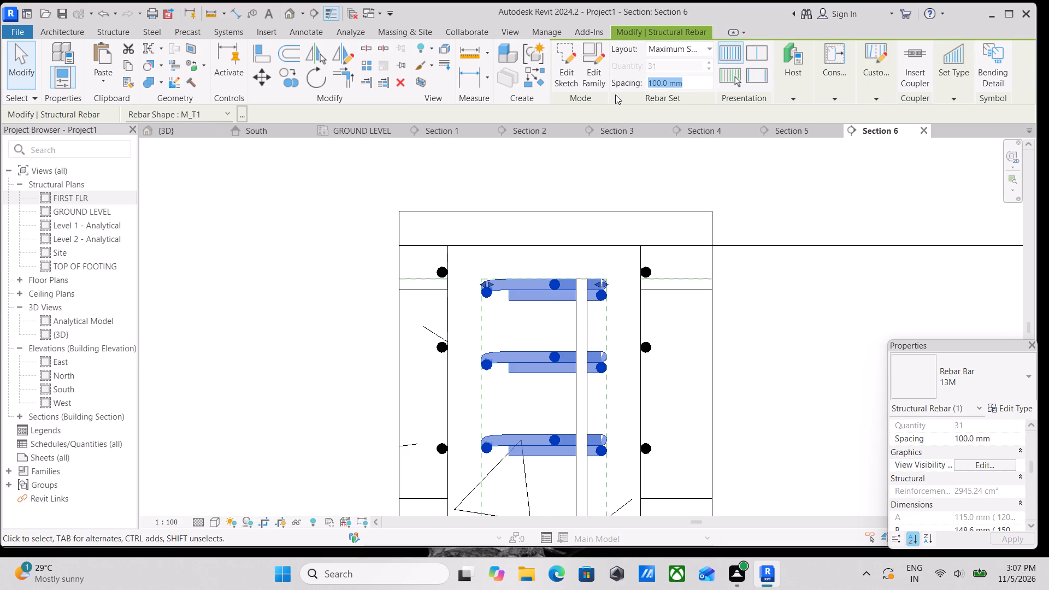
{"action": "type", "text": "120MM"}
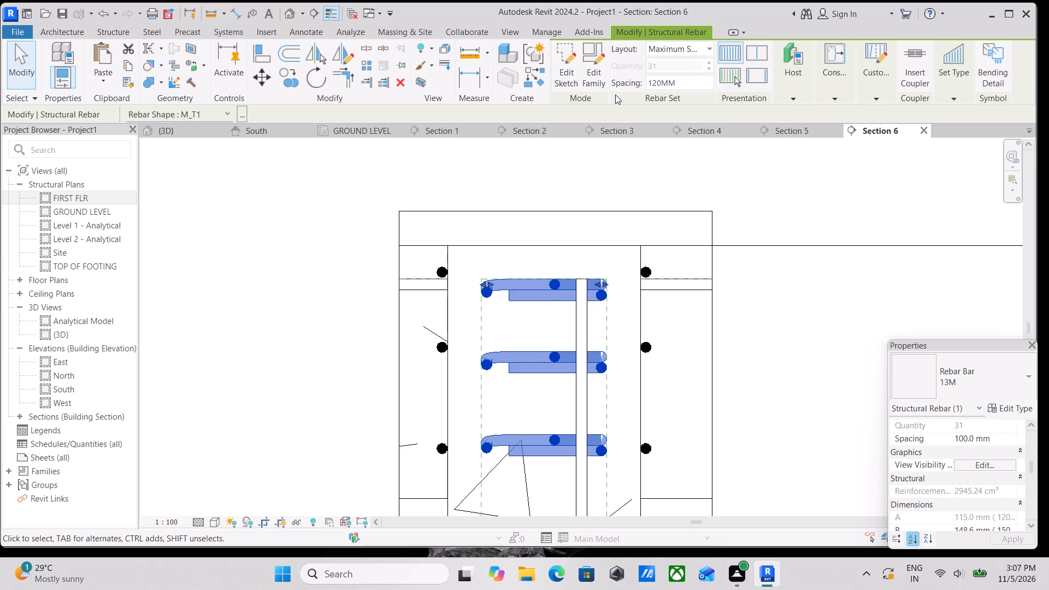
{"action": "key", "text": "Return"}
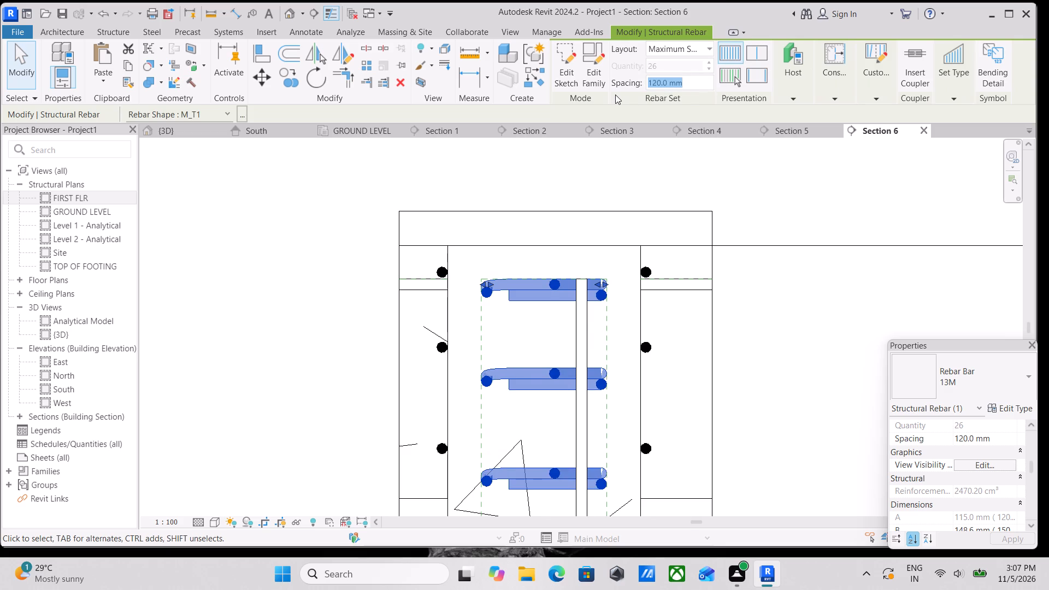
{"action": "key", "text": "Escape"}
{"action": "scroll", "coordinate": [521, 258], "scroll_direction": "down", "scroll_amount": 2}
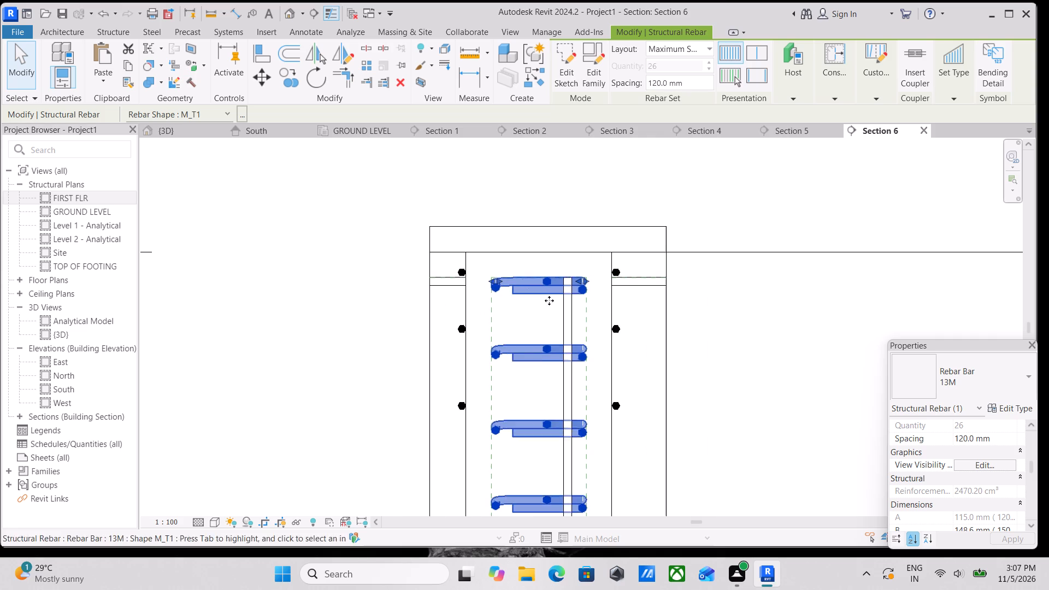
{"action": "key", "text": "Escape"}
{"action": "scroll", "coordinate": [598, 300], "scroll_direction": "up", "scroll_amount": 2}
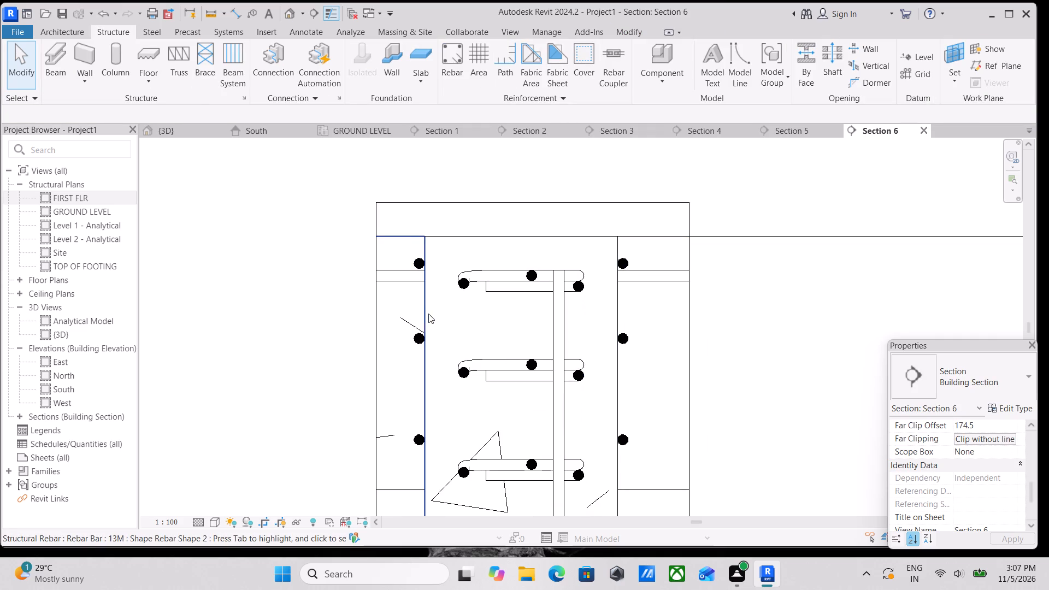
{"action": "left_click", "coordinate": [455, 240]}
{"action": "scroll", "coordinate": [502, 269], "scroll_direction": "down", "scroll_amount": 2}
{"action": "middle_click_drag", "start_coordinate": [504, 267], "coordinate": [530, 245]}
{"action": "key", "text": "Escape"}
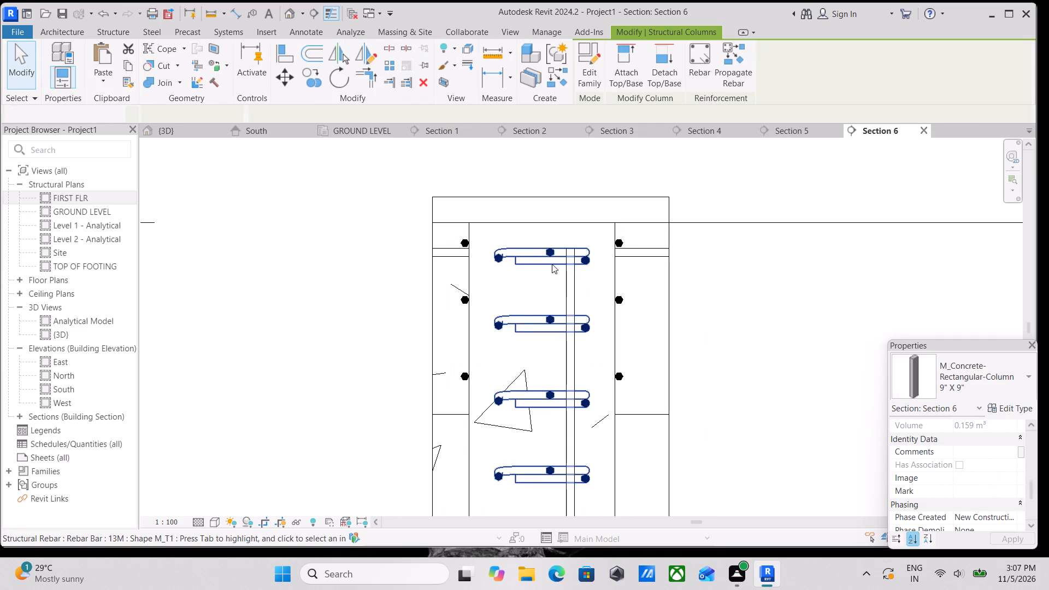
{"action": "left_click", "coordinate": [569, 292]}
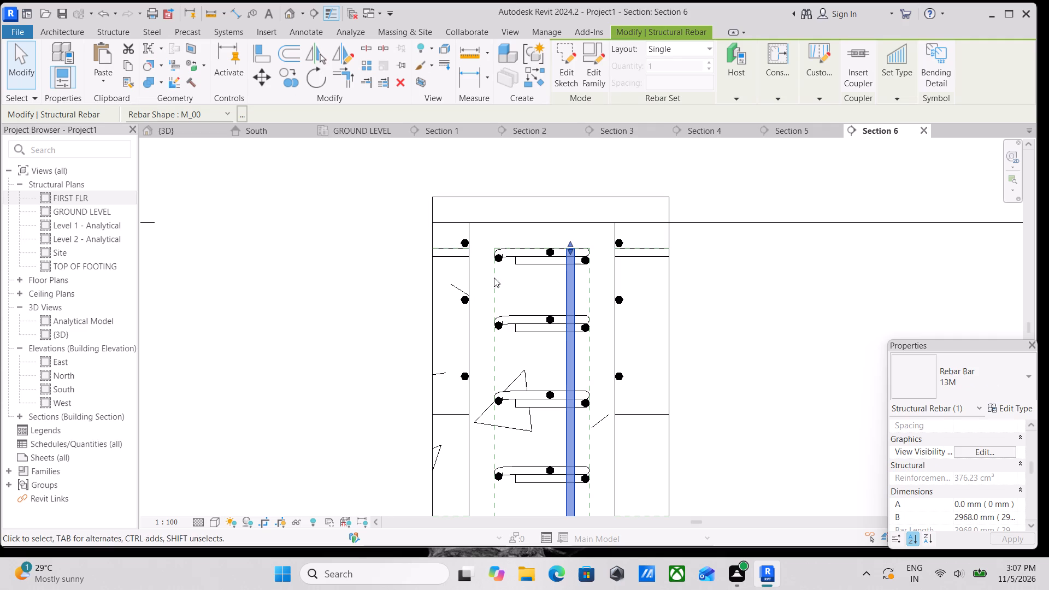
Examine the project's rebar cover settings, including the interior shell and slab, wall and joist entries, using the Cover tool.
{"action": "left_click", "coordinate": [486, 220]}
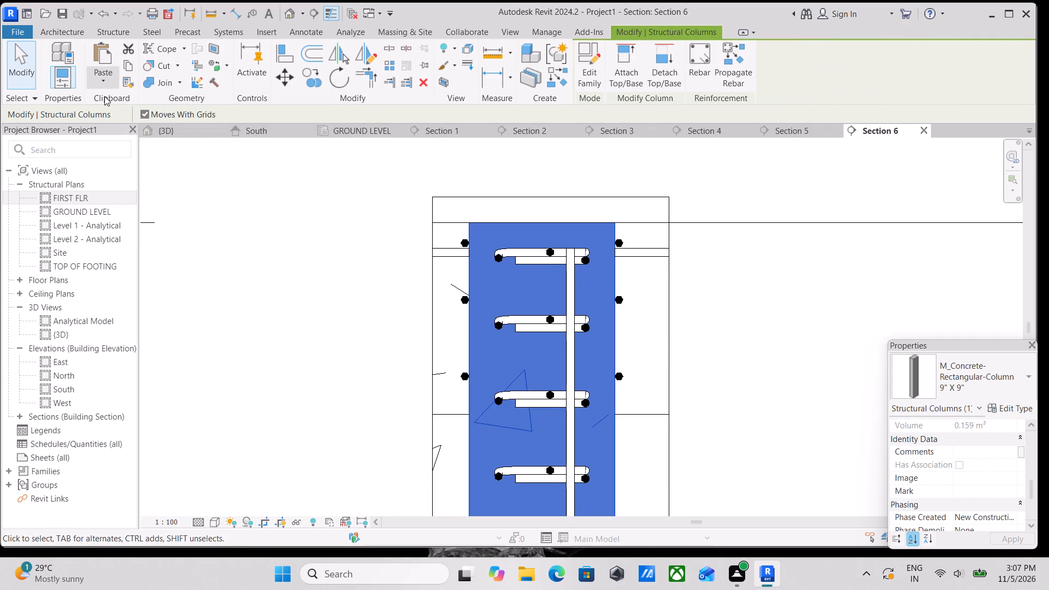
{"action": "left_click", "coordinate": [107, 28]}
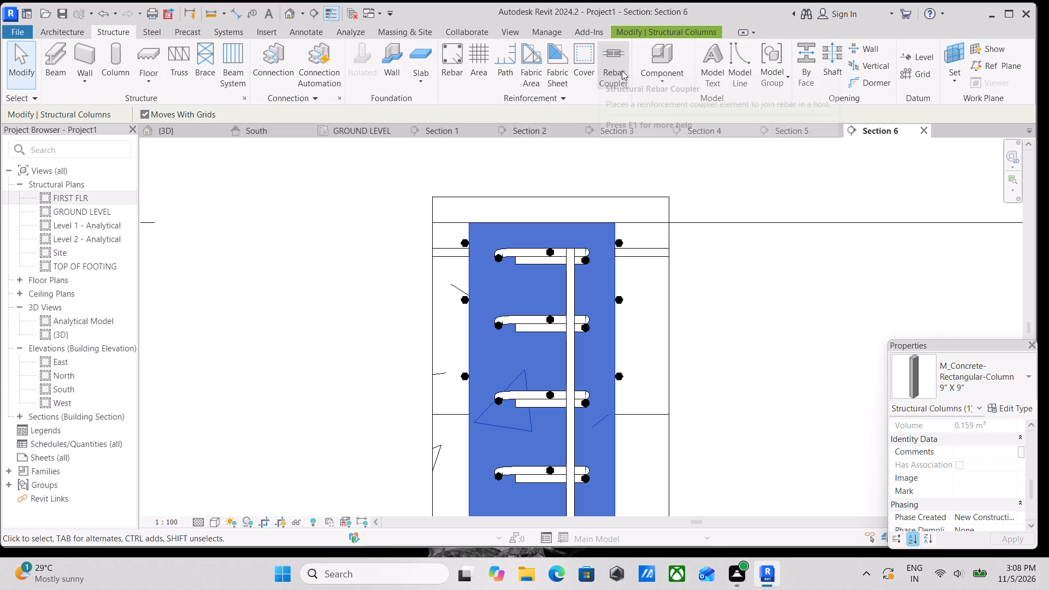
{"action": "left_click", "coordinate": [584, 72]}
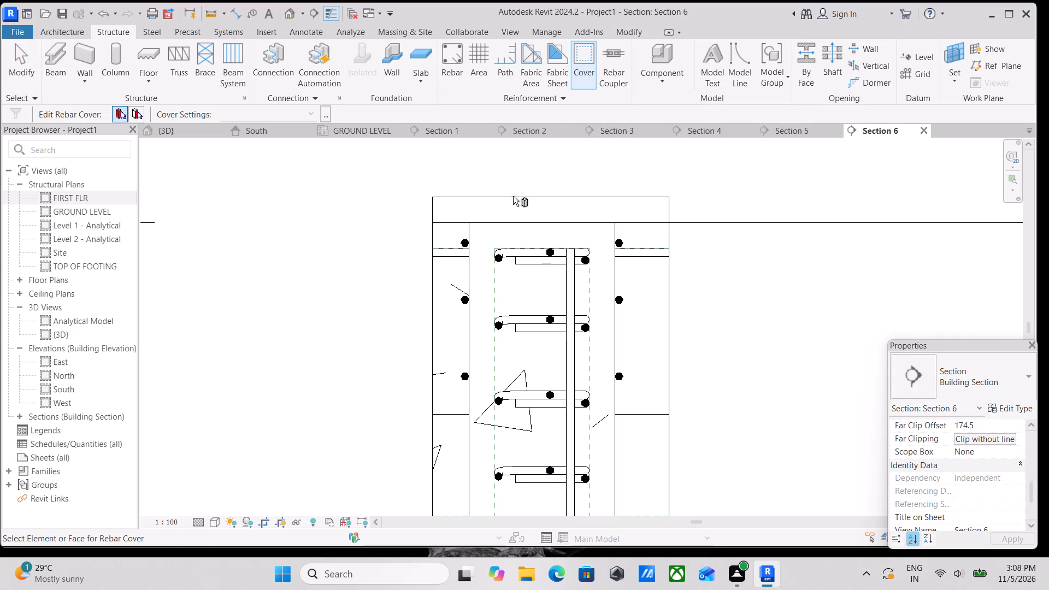
{"action": "left_click", "coordinate": [310, 113]}
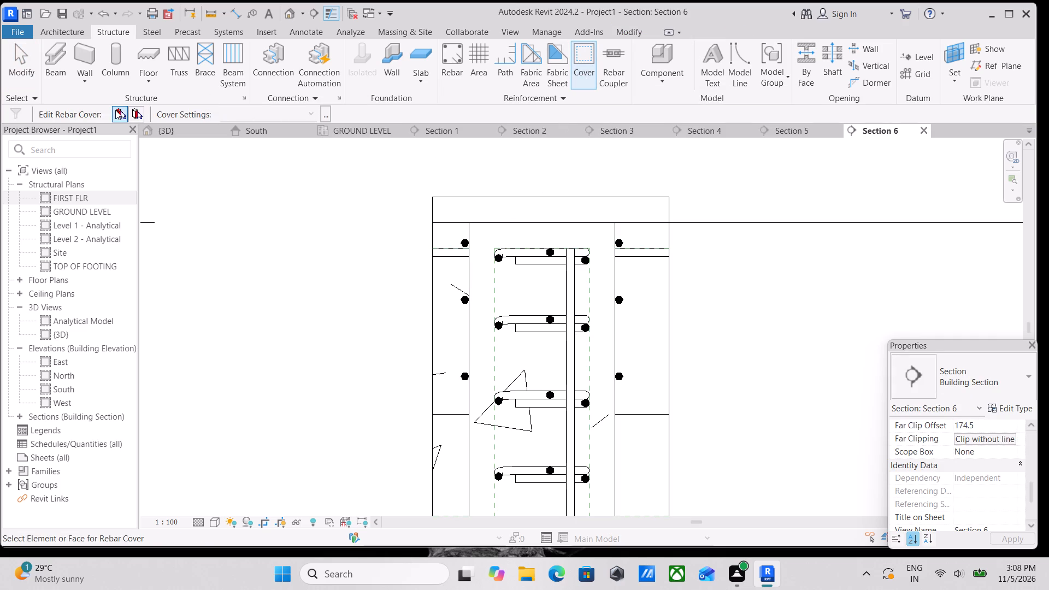
{"action": "left_click", "coordinate": [115, 110]}
{"action": "left_click", "coordinate": [157, 115]}
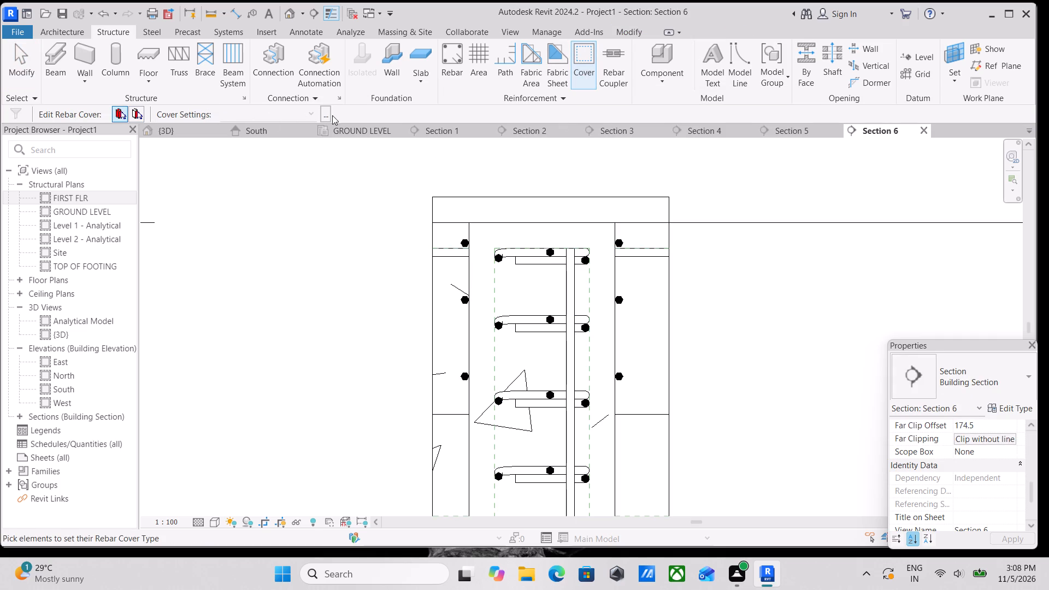
{"action": "left_click", "coordinate": [323, 113]}
{"action": "scroll", "coordinate": [487, 255], "scroll_direction": "down", "scroll_amount": 1}
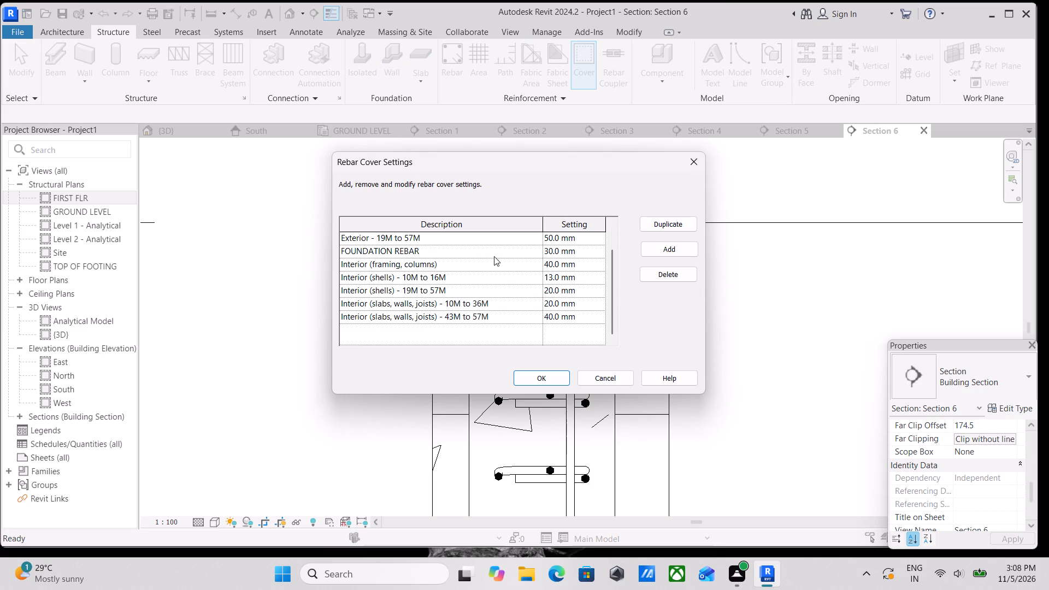
{"action": "scroll", "coordinate": [494, 256], "scroll_direction": "down", "scroll_amount": 1}
{"action": "left_click", "coordinate": [546, 302]}
{"action": "left_click", "coordinate": [485, 300]}
{"action": "left_click", "coordinate": [527, 298]}
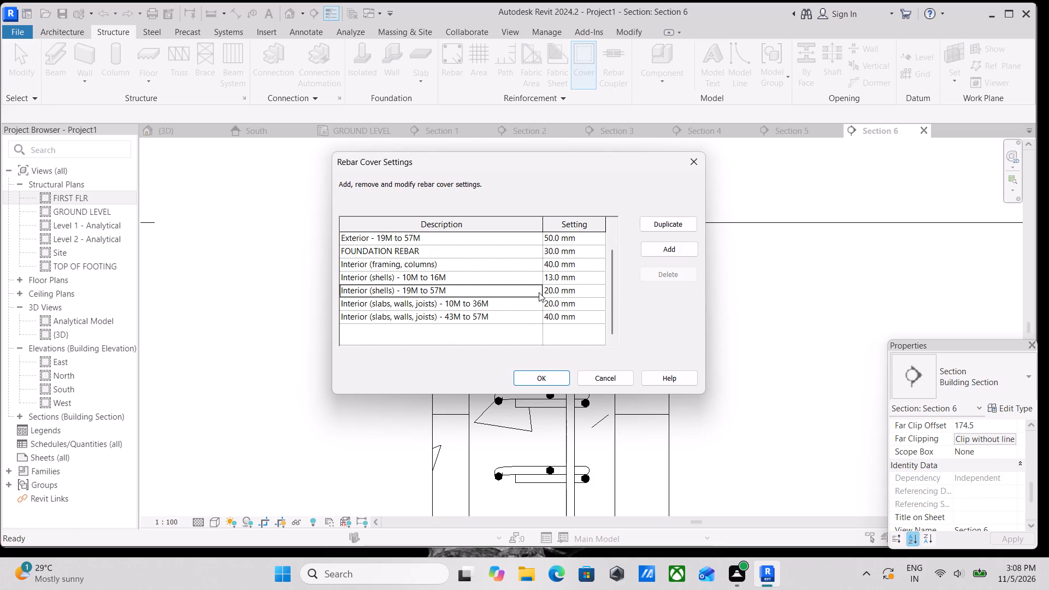
{"action": "left_click", "coordinate": [539, 292]}
{"action": "left_click", "coordinate": [559, 291]}
{"action": "left_click", "coordinate": [522, 289]}
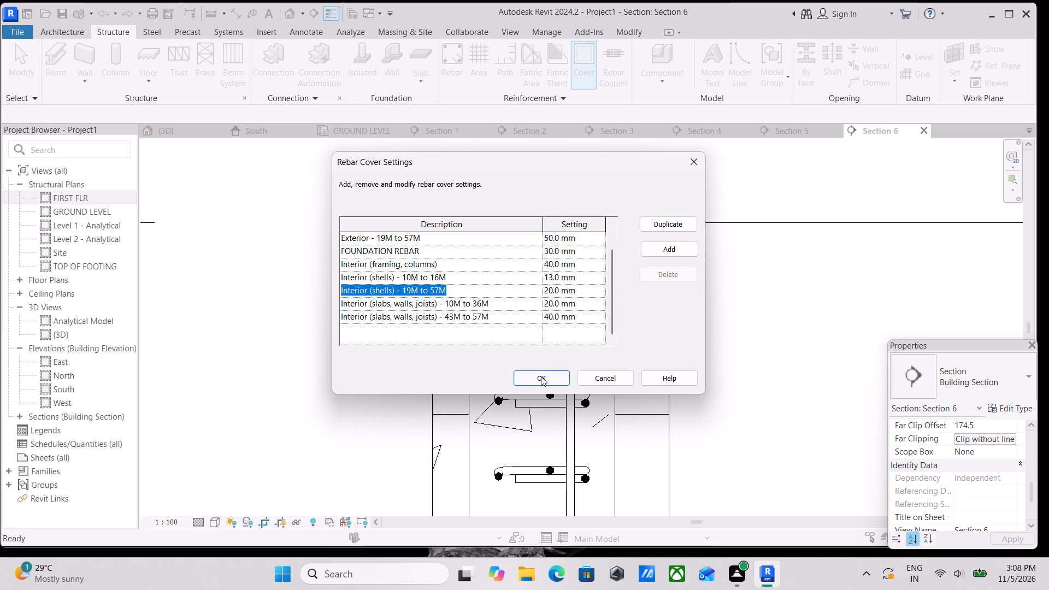
{"action": "left_click", "coordinate": [541, 378]}
{"action": "scroll", "coordinate": [523, 292], "scroll_direction": "up", "scroll_amount": 2}
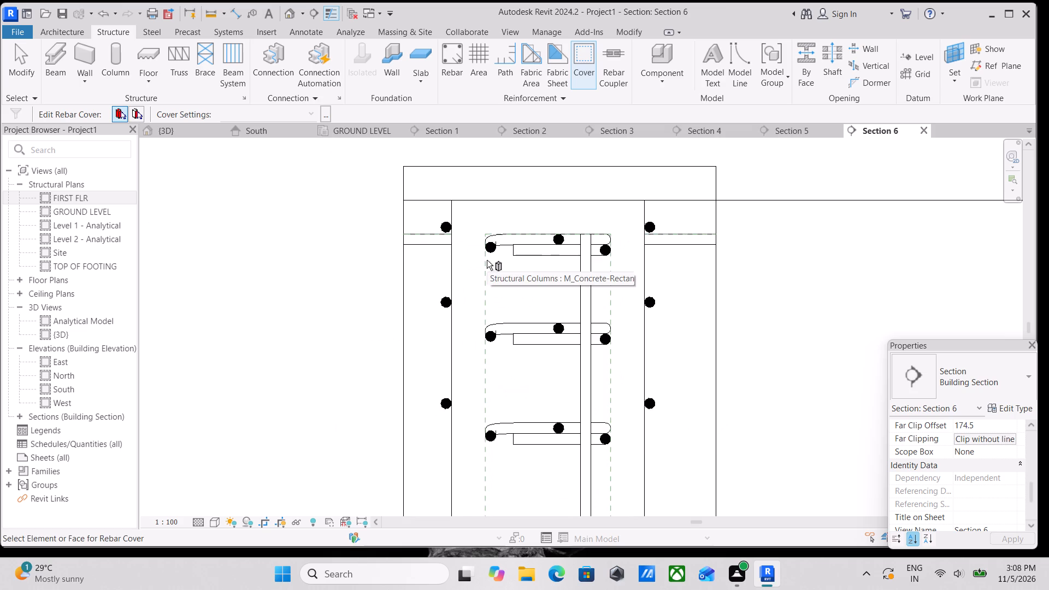
{"action": "scroll", "coordinate": [487, 260], "scroll_direction": "down", "scroll_amount": 1}
{"action": "middle_click_drag", "start_coordinate": [487, 260], "coordinate": [417, 333]}
{"action": "left_click", "coordinate": [307, 111]}
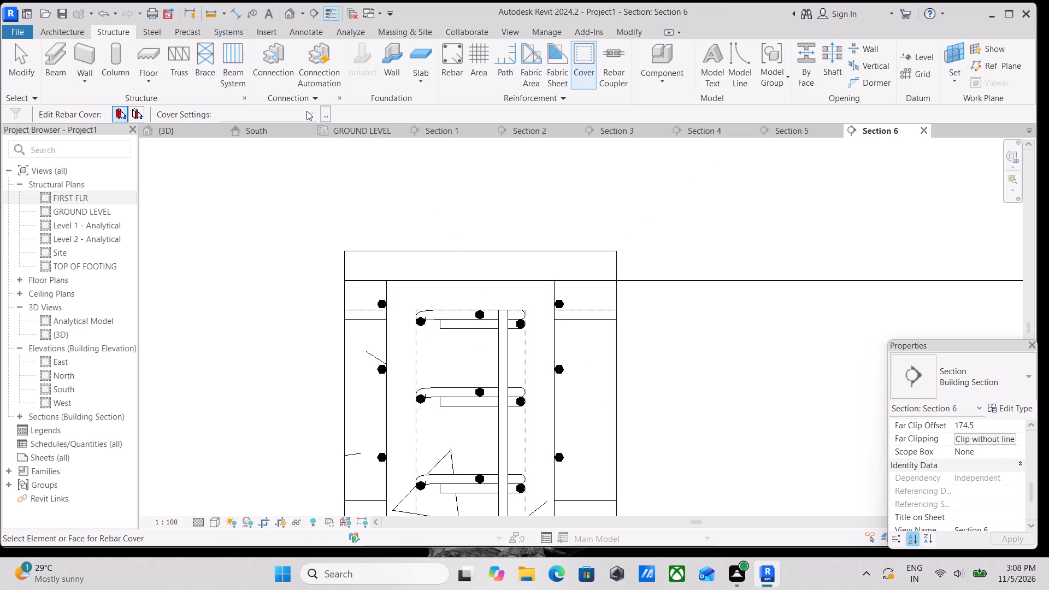
{"action": "scroll", "coordinate": [309, 167], "scroll_direction": "down", "scroll_amount": 2}
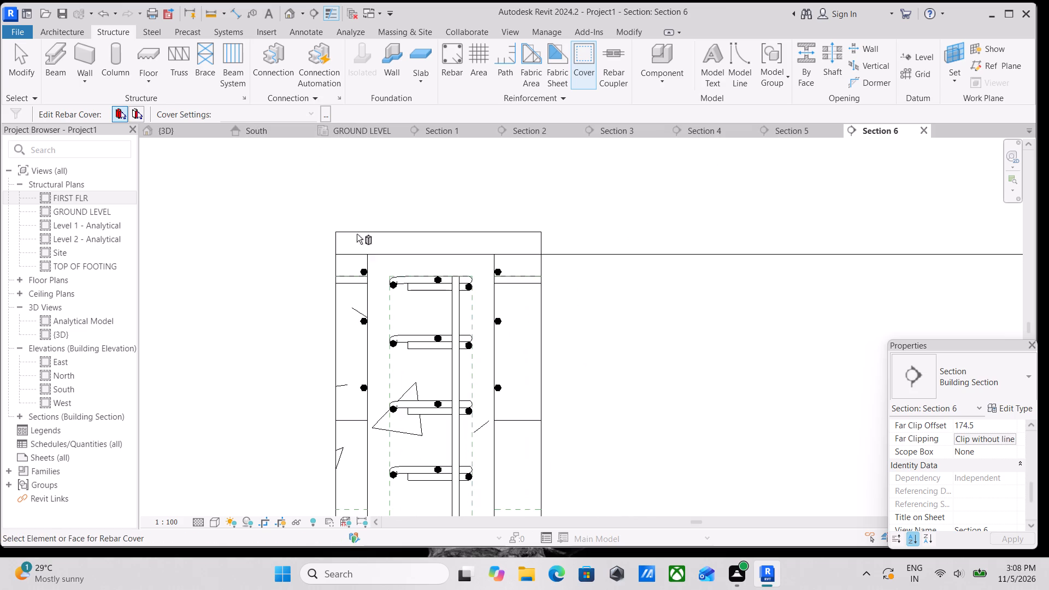
{"action": "key", "text": "Escape"}
Inspect the sketch of the vertical M_00 bar in the column and finish it without edits.
{"action": "scroll", "coordinate": [422, 312], "scroll_direction": "up", "scroll_amount": 2}
{"action": "scroll", "coordinate": [406, 291], "scroll_direction": "down", "scroll_amount": 2}
{"action": "middle_click", "coordinate": [406, 291]}
{"action": "scroll", "coordinate": [511, 305], "scroll_direction": "down", "scroll_amount": 1}
{"action": "middle_click_drag", "start_coordinate": [511, 305], "coordinate": [528, 273]}
{"action": "left_click", "coordinate": [481, 275]}
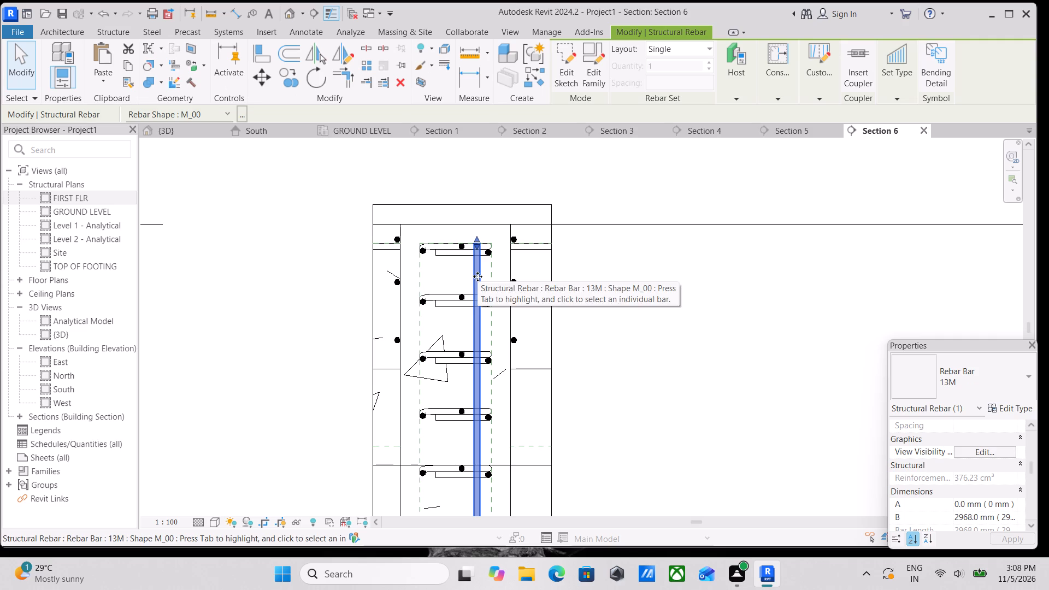
{"action": "scroll", "coordinate": [477, 262], "scroll_direction": "up", "scroll_amount": 2}
{"action": "key", "text": "Escape"}
{"action": "double_click", "coordinate": [478, 250]}
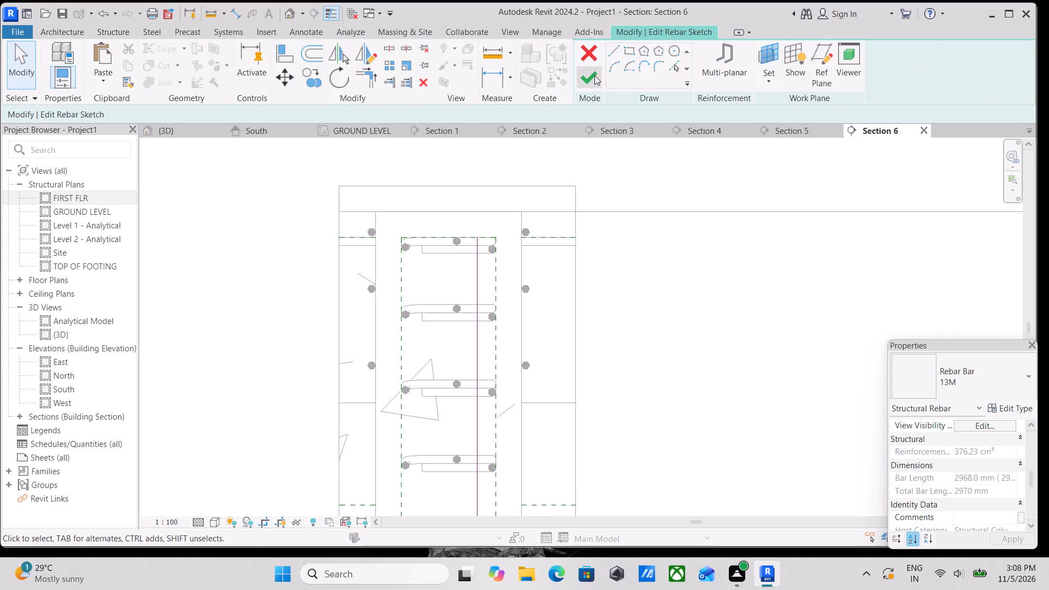
{"action": "left_click", "coordinate": [594, 75]}
{"action": "key", "text": "Escape"}
Open the sketch of the column's M_T1 tie set for editing in the Structural Plan: FIRST FLR view.
{"action": "scroll", "coordinate": [456, 244], "scroll_direction": "up", "scroll_amount": 2}
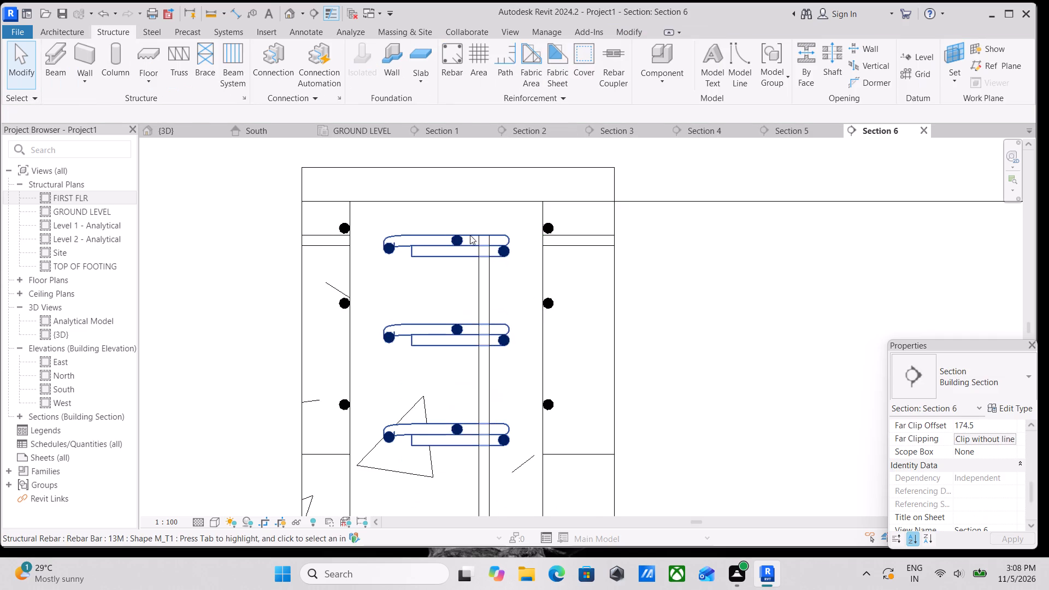
{"action": "scroll", "coordinate": [402, 237], "scroll_direction": "up", "scroll_amount": 2}
{"action": "double_click", "coordinate": [419, 235]}
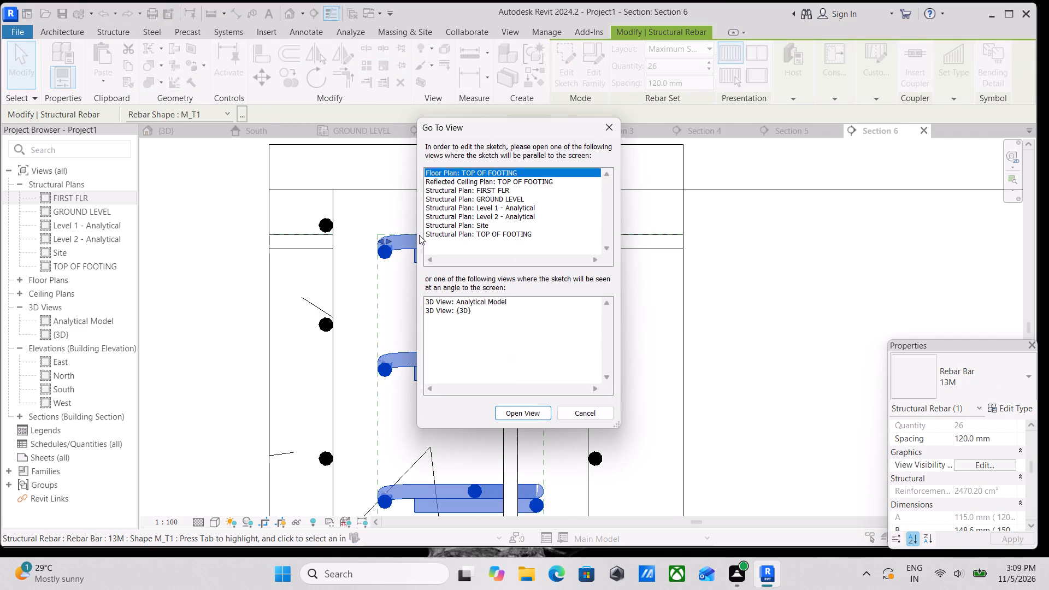
{"action": "left_click", "coordinate": [493, 190]}
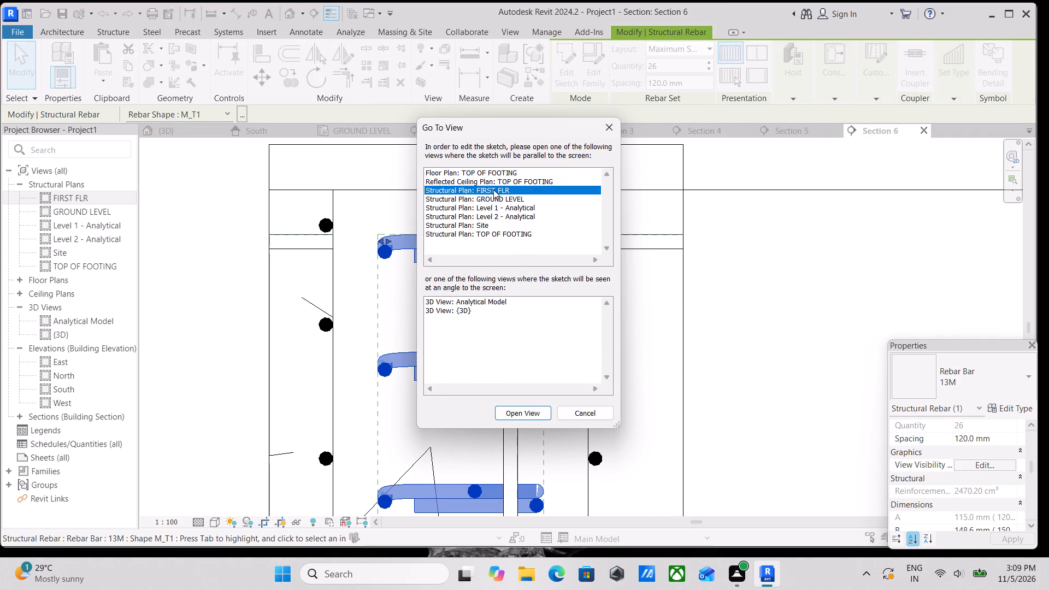
{"action": "left_click", "coordinate": [528, 409]}
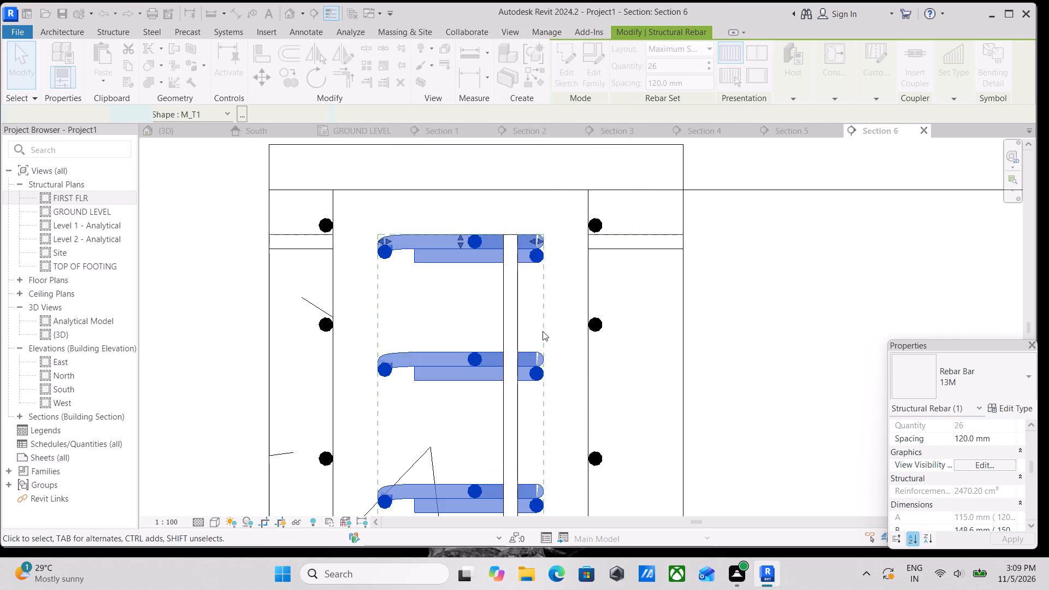
{"action": "scroll", "coordinate": [550, 331], "scroll_direction": "down", "scroll_amount": 2}
{"action": "middle_click_drag", "start_coordinate": [595, 363], "coordinate": [354, 357]}
{"action": "scroll", "coordinate": [452, 393], "scroll_direction": "up", "scroll_amount": 2}
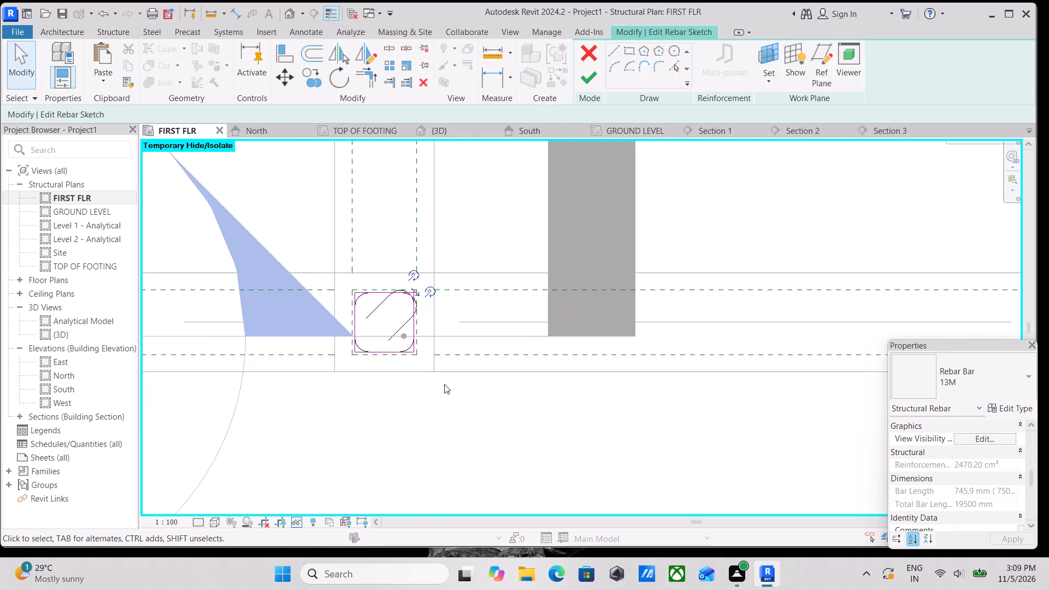
{"action": "scroll", "coordinate": [336, 421], "scroll_direction": "up", "scroll_amount": 2}
{"action": "middle_click_drag", "start_coordinate": [384, 394], "coordinate": [321, 391]}
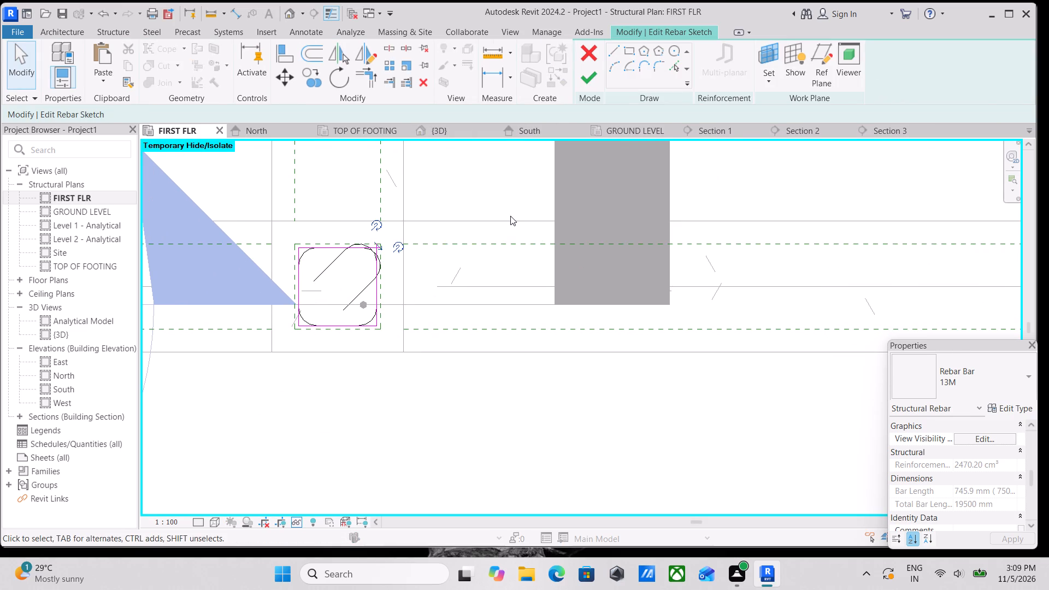
Set the FIRST FLR plan's detail level to Fine and finish the tie sketch without edits.
{"action": "left_click", "coordinate": [209, 518]}
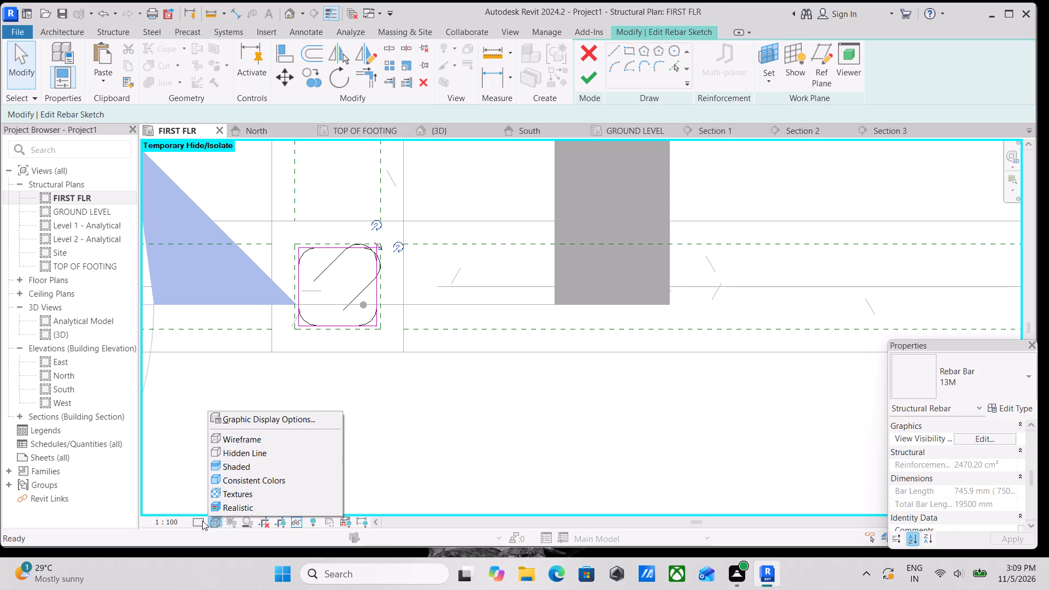
{"action": "left_click", "coordinate": [202, 521]}
{"action": "left_click", "coordinate": [206, 508]}
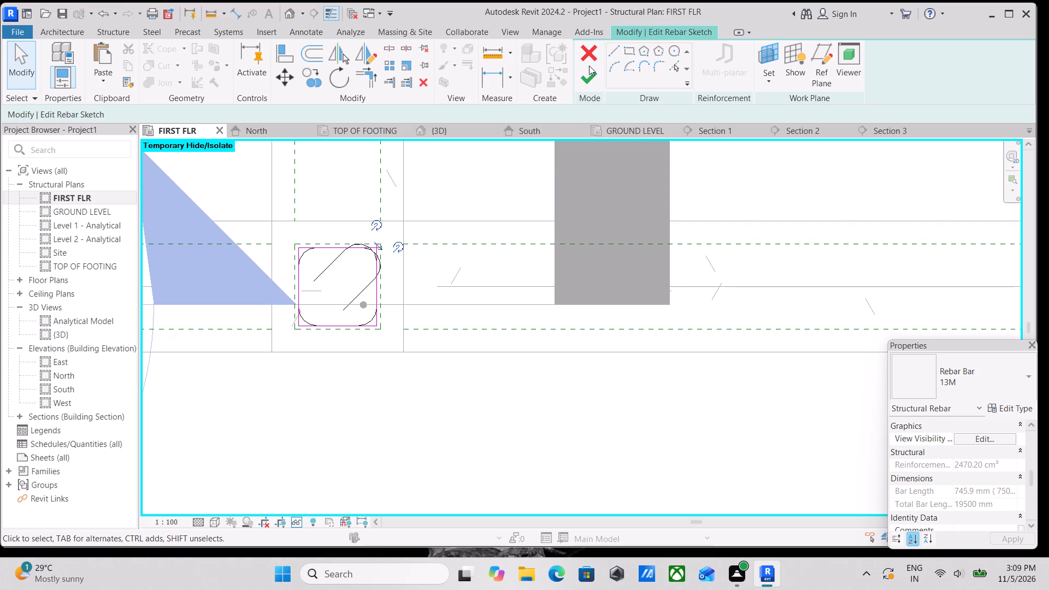
{"action": "left_click", "coordinate": [590, 73]}
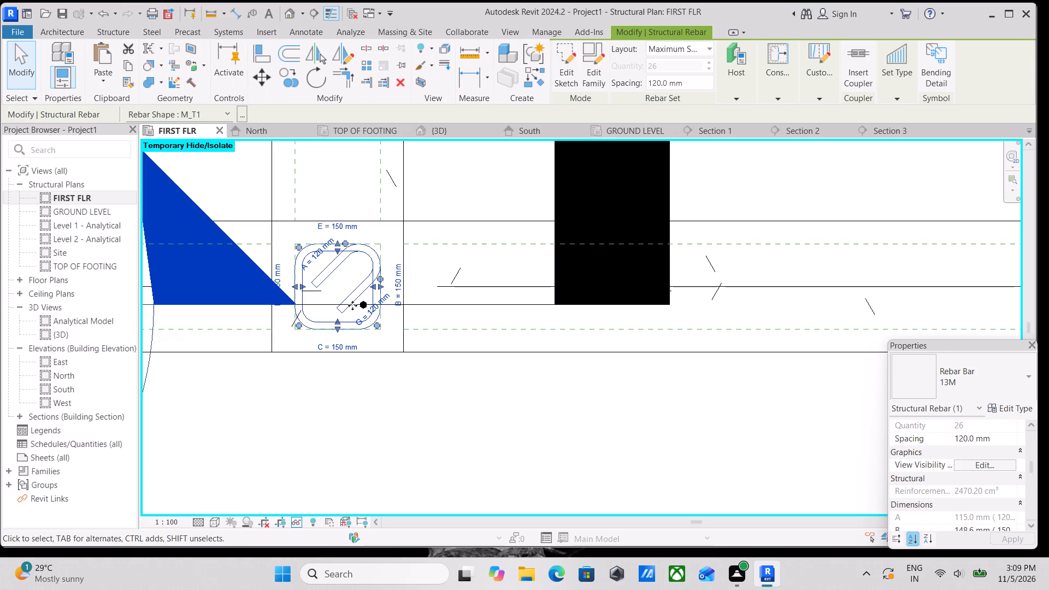
Nudge the vertical M_00 bar down inside the tie's lower corner, to about 70 mm from the beam's lower edge.
{"action": "scroll", "coordinate": [352, 305], "scroll_direction": "up", "scroll_amount": 10}
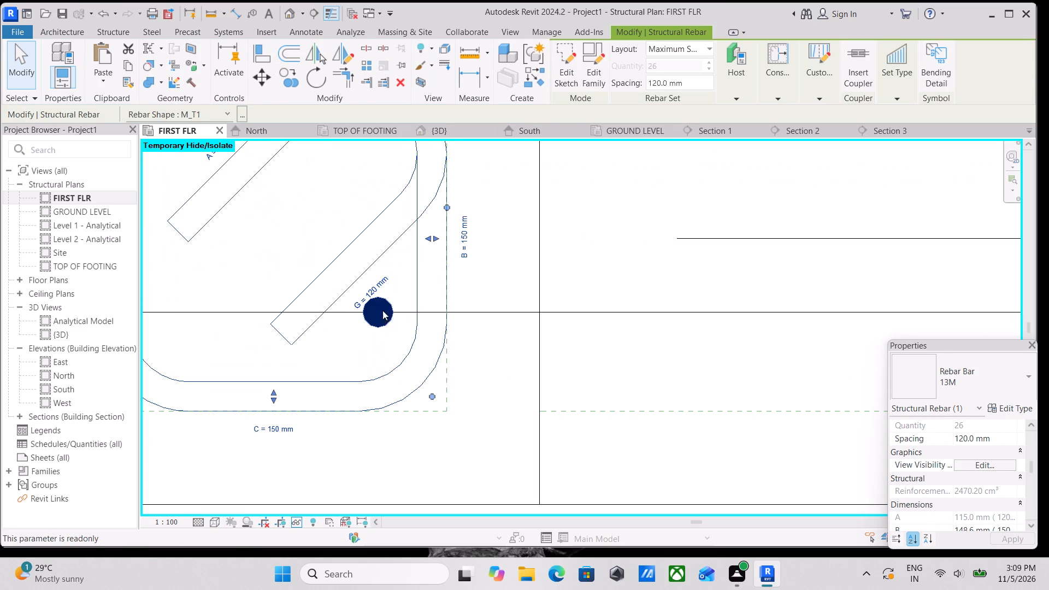
{"action": "left_click", "coordinate": [386, 316]}
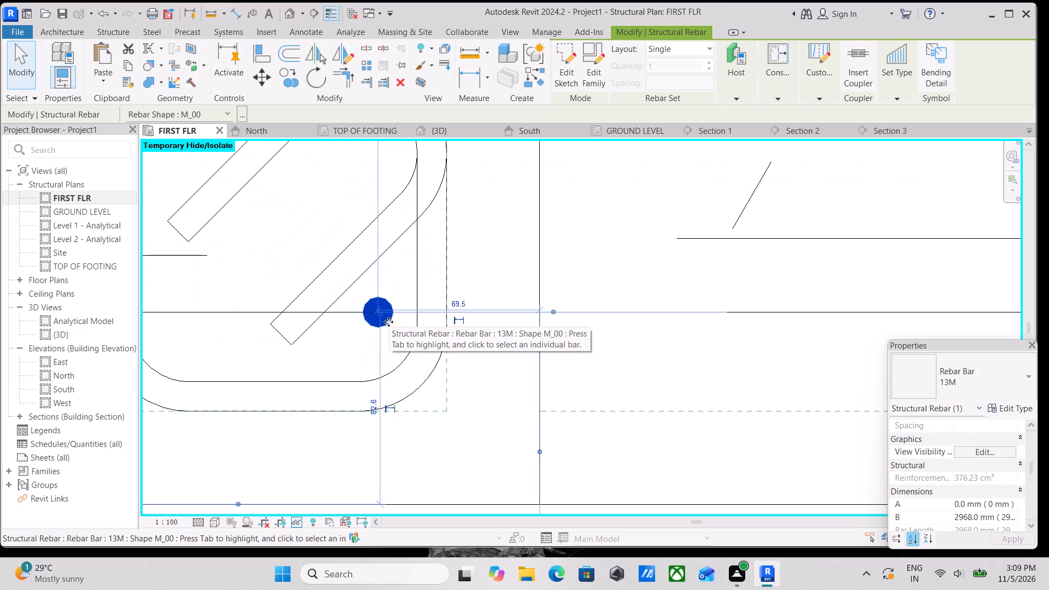
{"action": "key", "text": "Down"}
{"action": "key", "text": "Down"}
{"action": "key", "text": "Down"}
{"action": "key", "text": "Down"}
{"action": "key", "text": "Down"}
{"action": "key", "text": "Down"}
{"action": "key", "text": "Down"}
{"action": "key", "text": "Down"}
{"action": "key", "text": "Down"}
{"action": "key", "text": "Down"}
{"action": "key", "text": "Down"}
{"action": "key", "text": "Down"}
{"action": "key", "text": "Down"}
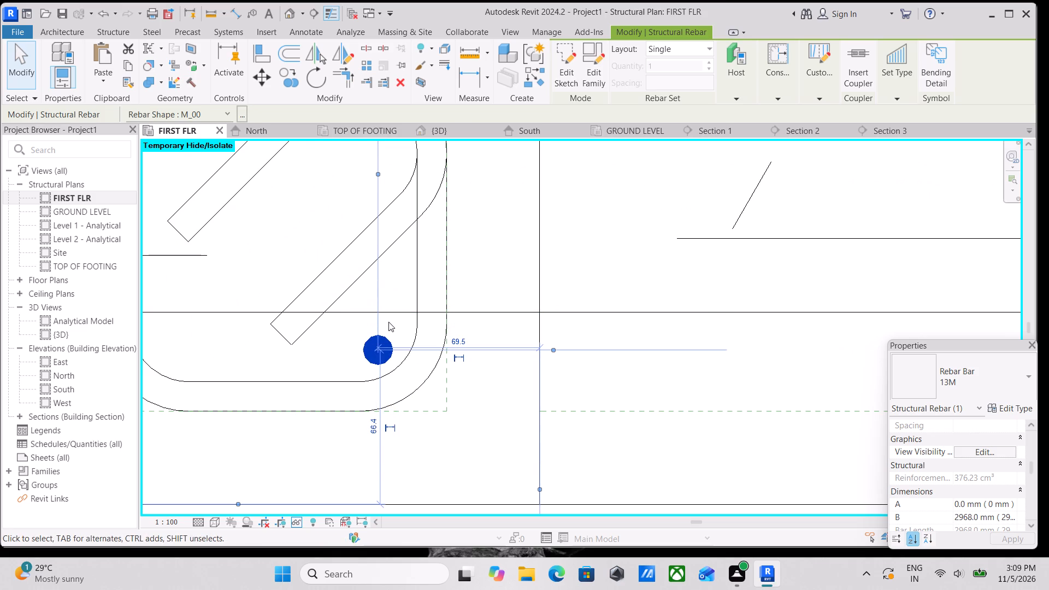
{"action": "key", "text": "Up"}
{"action": "key", "text": "Up"}
{"action": "key", "text": "Up"}
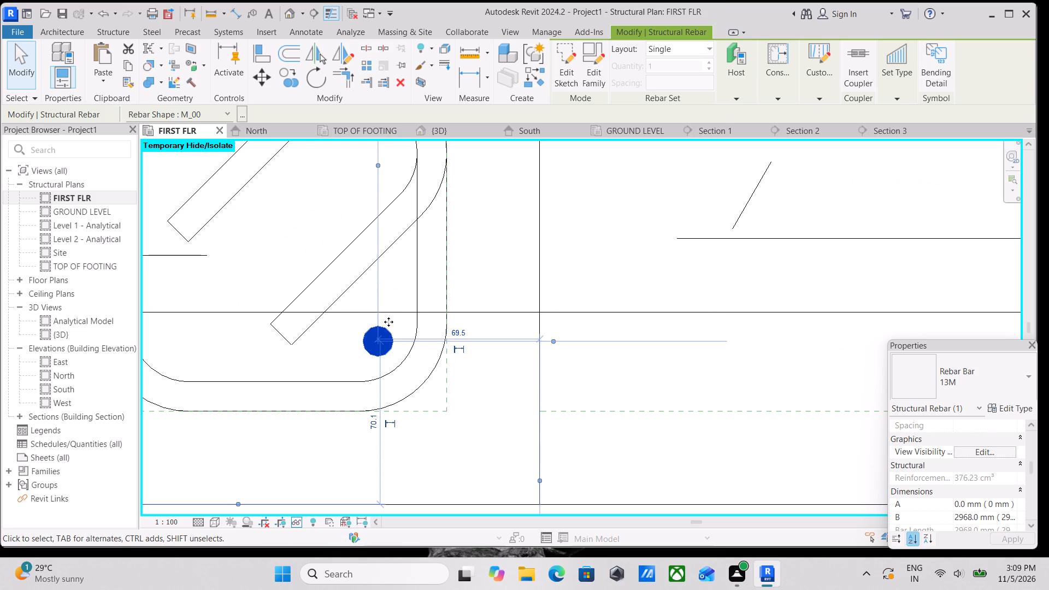
{"action": "scroll", "coordinate": [380, 324], "scroll_direction": "down", "scroll_amount": 4}
{"action": "key", "text": "Escape"}
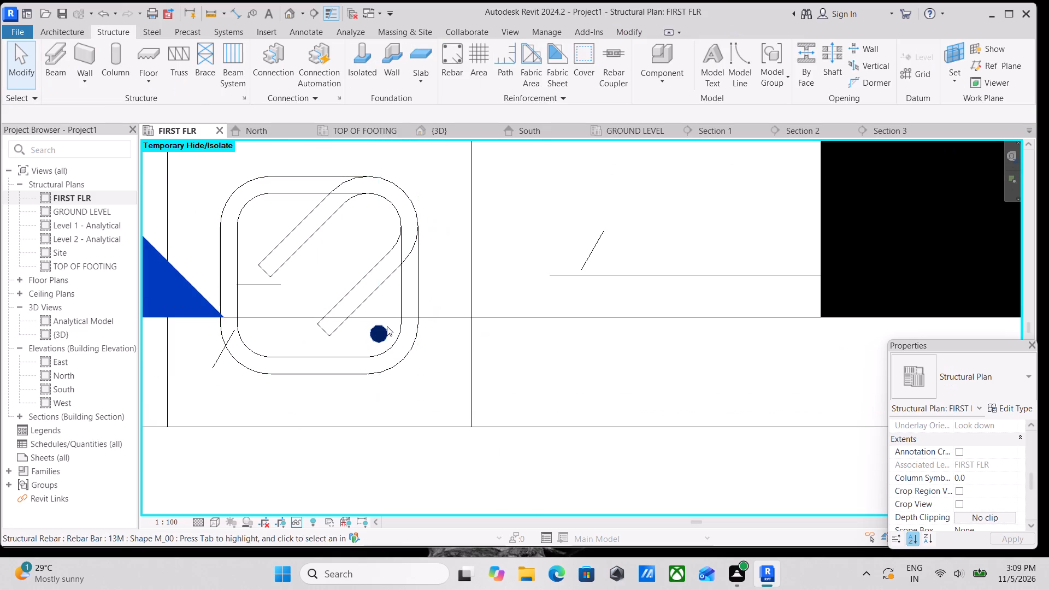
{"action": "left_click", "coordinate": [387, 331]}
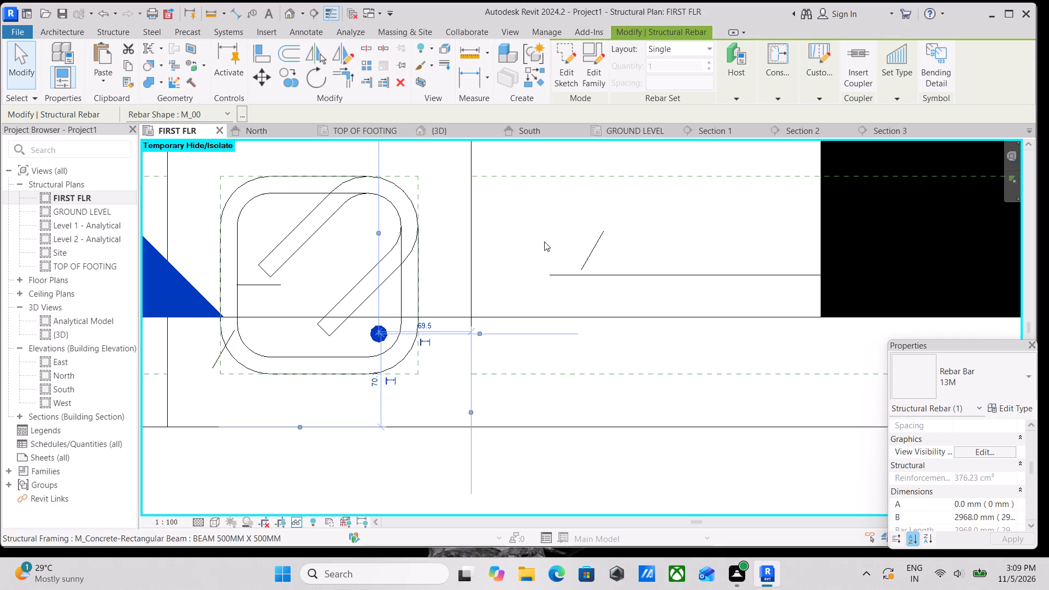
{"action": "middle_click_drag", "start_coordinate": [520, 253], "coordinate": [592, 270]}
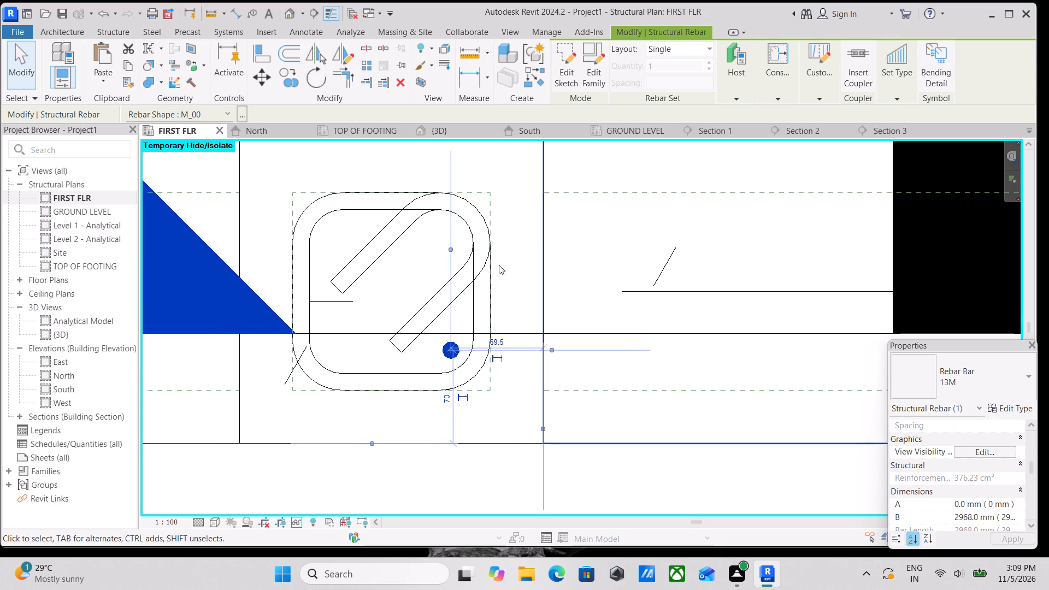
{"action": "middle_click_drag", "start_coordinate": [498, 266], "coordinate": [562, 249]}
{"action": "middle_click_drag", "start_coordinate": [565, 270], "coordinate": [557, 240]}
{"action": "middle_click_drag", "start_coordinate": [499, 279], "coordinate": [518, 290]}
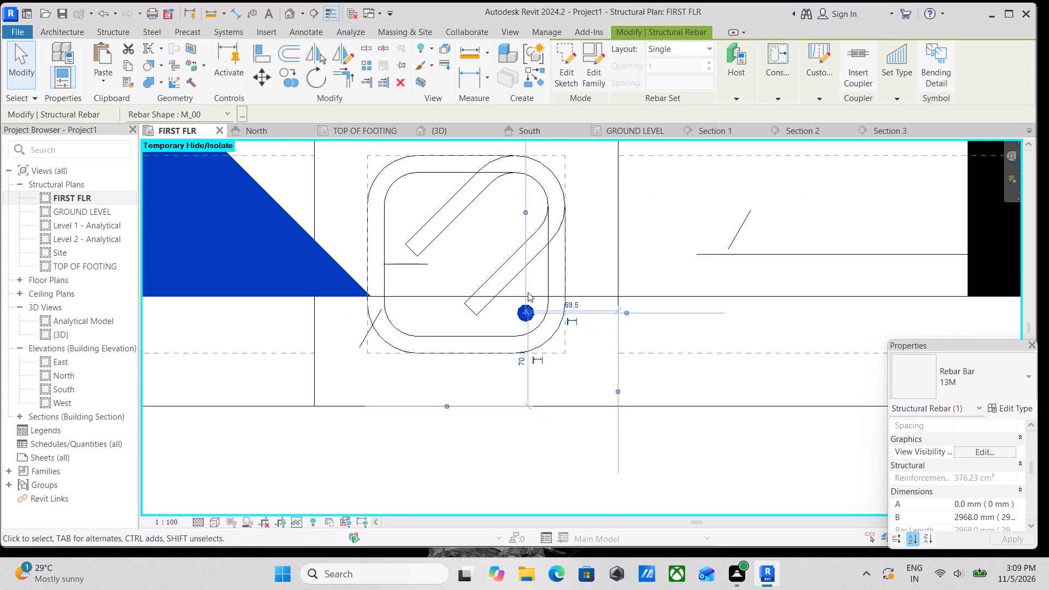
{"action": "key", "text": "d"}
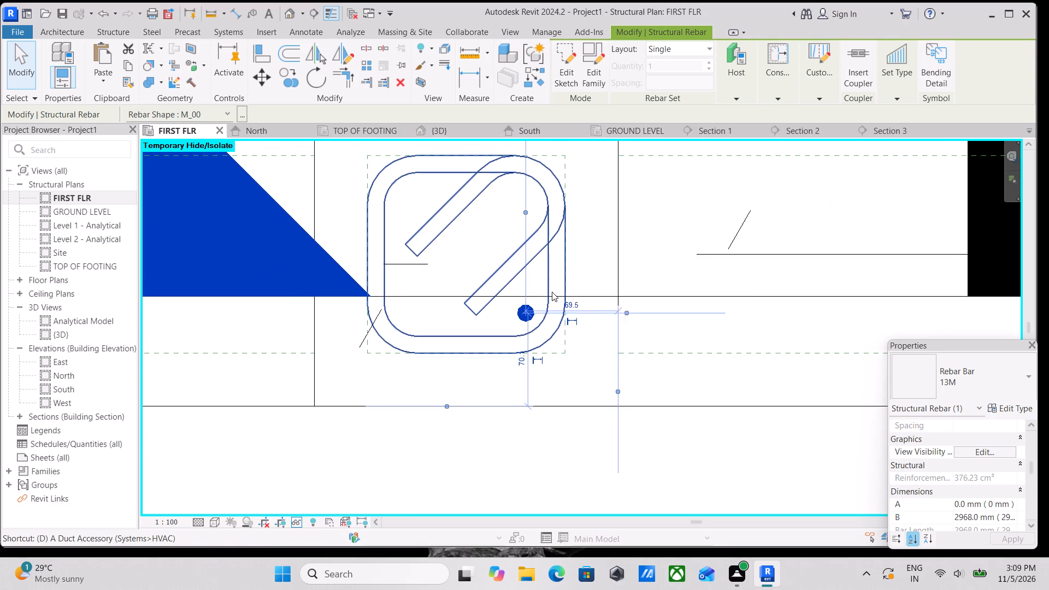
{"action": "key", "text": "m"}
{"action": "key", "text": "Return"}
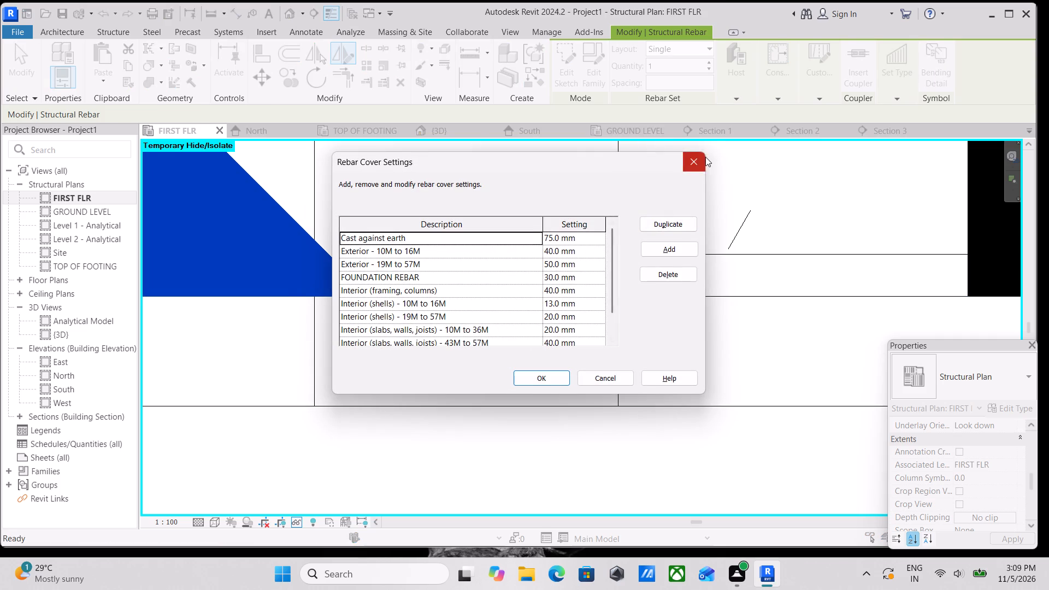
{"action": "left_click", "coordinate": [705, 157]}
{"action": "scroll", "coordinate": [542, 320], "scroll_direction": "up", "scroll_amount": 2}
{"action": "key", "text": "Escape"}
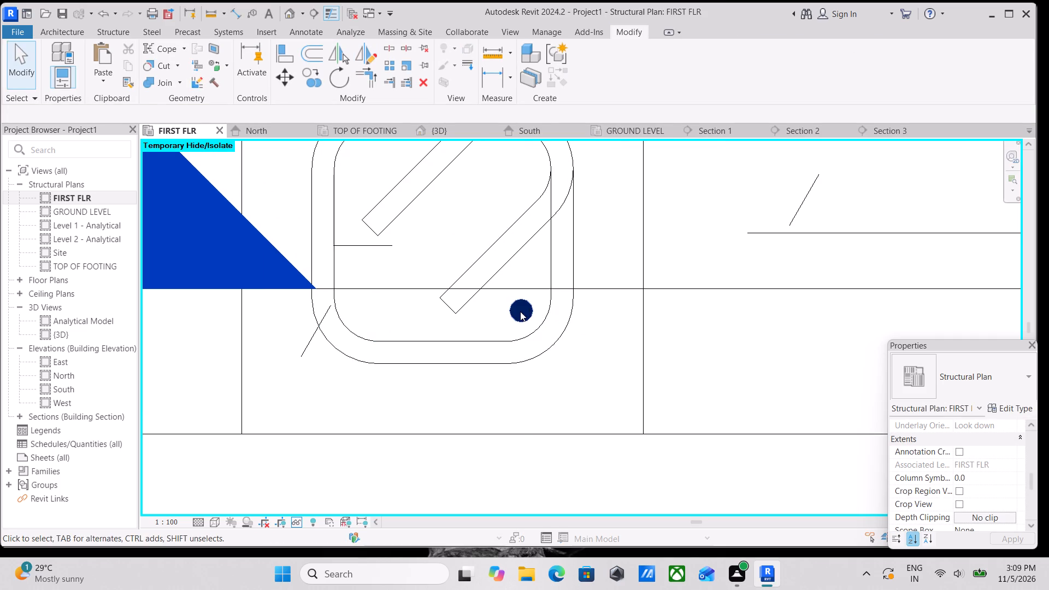
Array the vertical M_00 bar across the tie with a Fixed Number layout and a quantity of 2.
{"action": "left_click", "coordinate": [520, 311]}
{"action": "scroll", "coordinate": [528, 304], "scroll_direction": "down", "scroll_amount": 1}
{"action": "middle_click_drag", "start_coordinate": [528, 304], "coordinate": [538, 363]}
{"action": "scroll", "coordinate": [569, 262], "scroll_direction": "down", "scroll_amount": 1}
{"action": "middle_click_drag", "start_coordinate": [569, 262], "coordinate": [580, 293]}
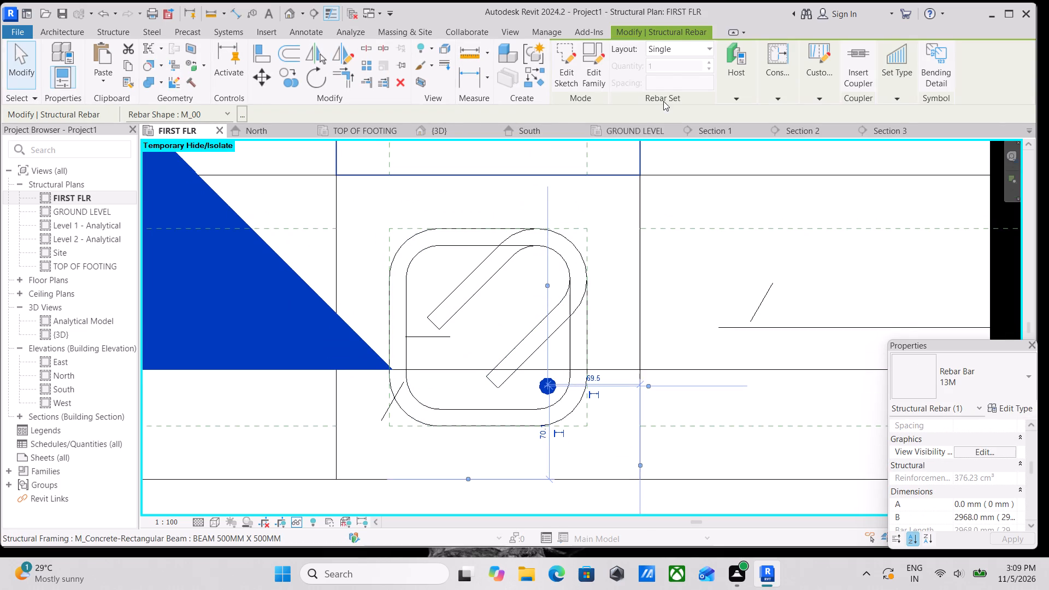
{"action": "left_click", "coordinate": [688, 50]}
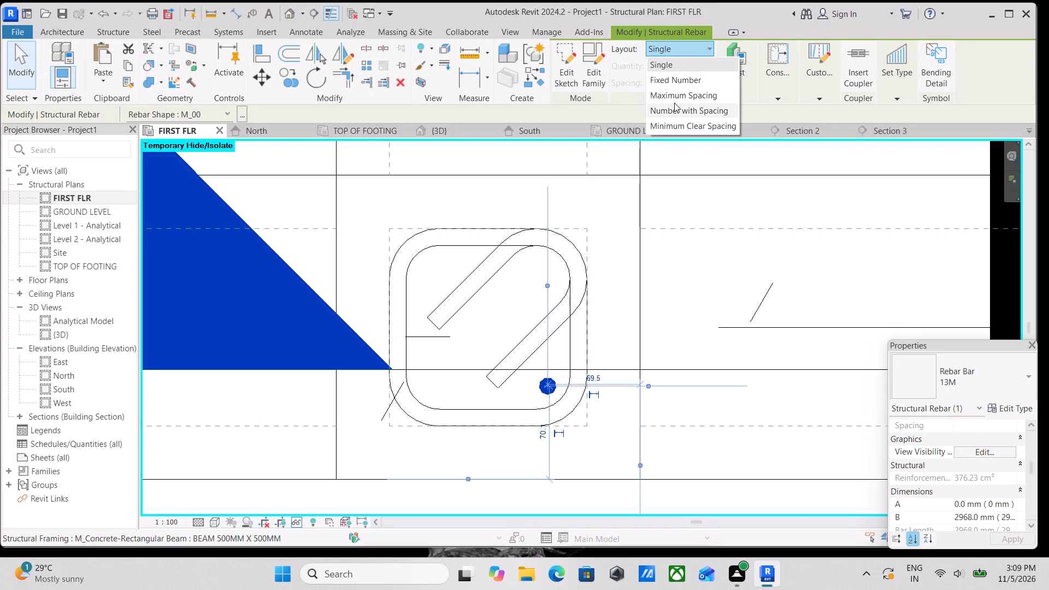
{"action": "left_click", "coordinate": [669, 74]}
{"action": "left_click_drag", "start_coordinate": [667, 68], "coordinate": [658, 68]}
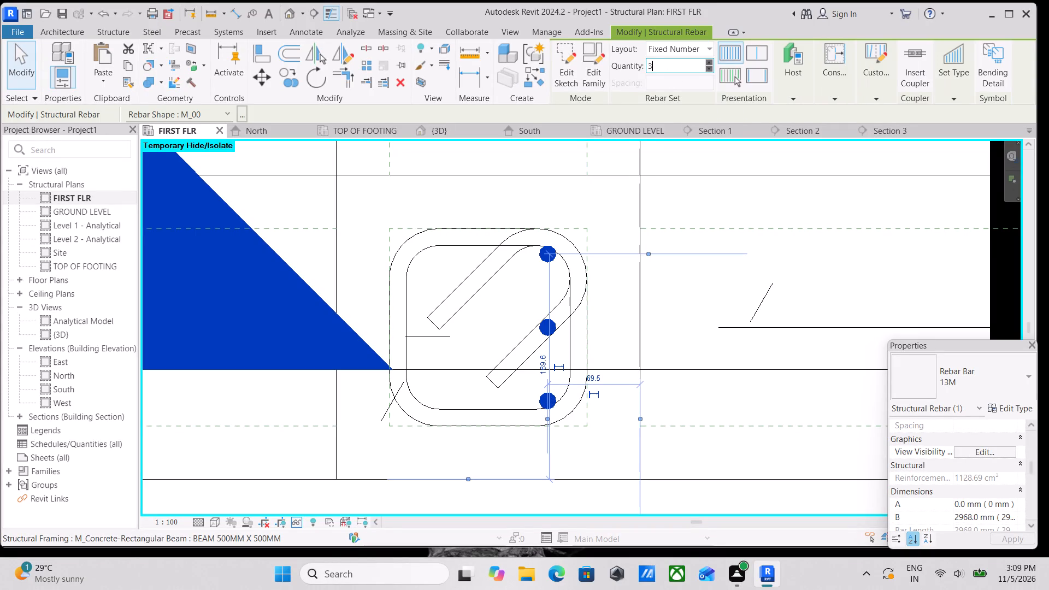
{"action": "left_click_drag", "start_coordinate": [658, 68], "coordinate": [629, 69]}
{"action": "key", "text": "2"}
{"action": "key", "text": "Return"}
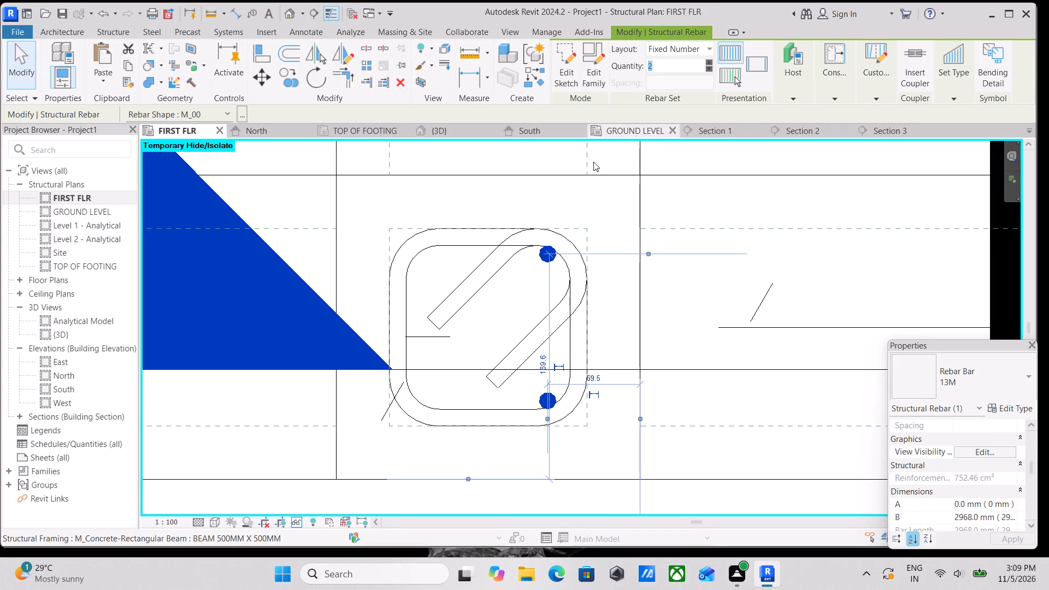
{"action": "middle_click_drag", "start_coordinate": [541, 275], "coordinate": [562, 257]}
{"action": "key", "text": "Escape"}
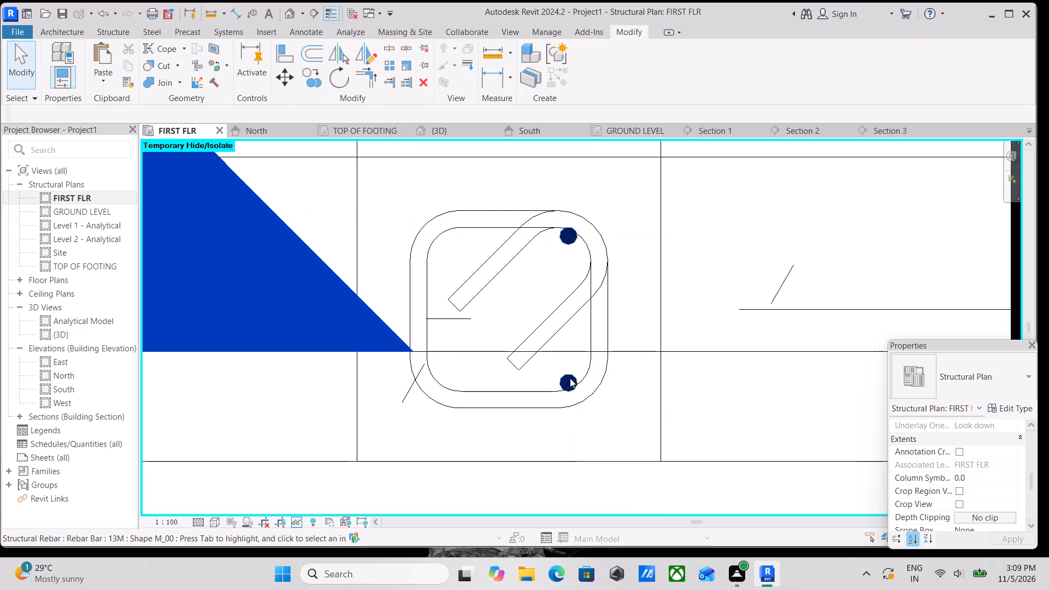
Adjust both ends of the M_00 bar set inward so the two bars sit inside the tie's corners.
{"action": "left_click", "coordinate": [570, 378]}
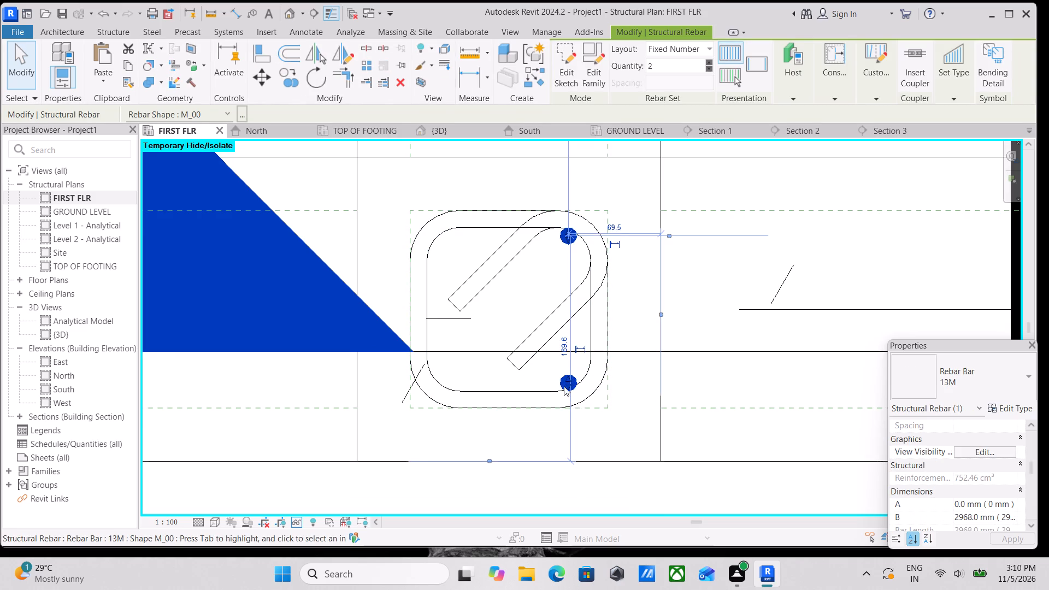
{"action": "scroll", "coordinate": [565, 388], "scroll_direction": "up", "scroll_amount": 2}
{"action": "scroll", "coordinate": [567, 385], "scroll_direction": "down", "scroll_amount": 3}
{"action": "middle_click_drag", "start_coordinate": [567, 385], "coordinate": [567, 403]}
{"action": "key", "text": "Escape"}
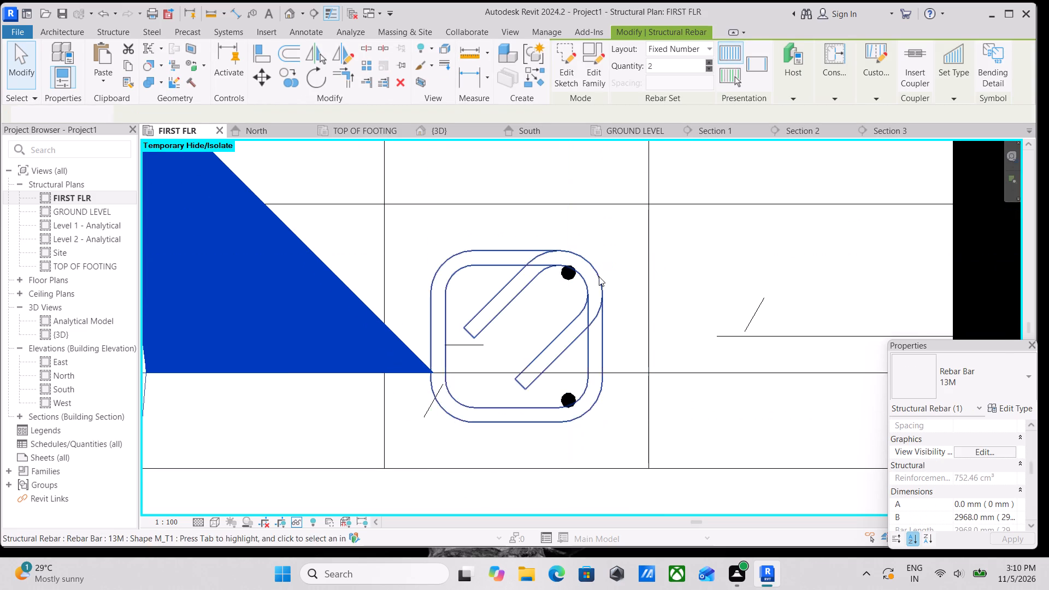
{"action": "scroll", "coordinate": [599, 275], "scroll_direction": "up", "scroll_amount": 1}
{"action": "left_click", "coordinate": [571, 276]}
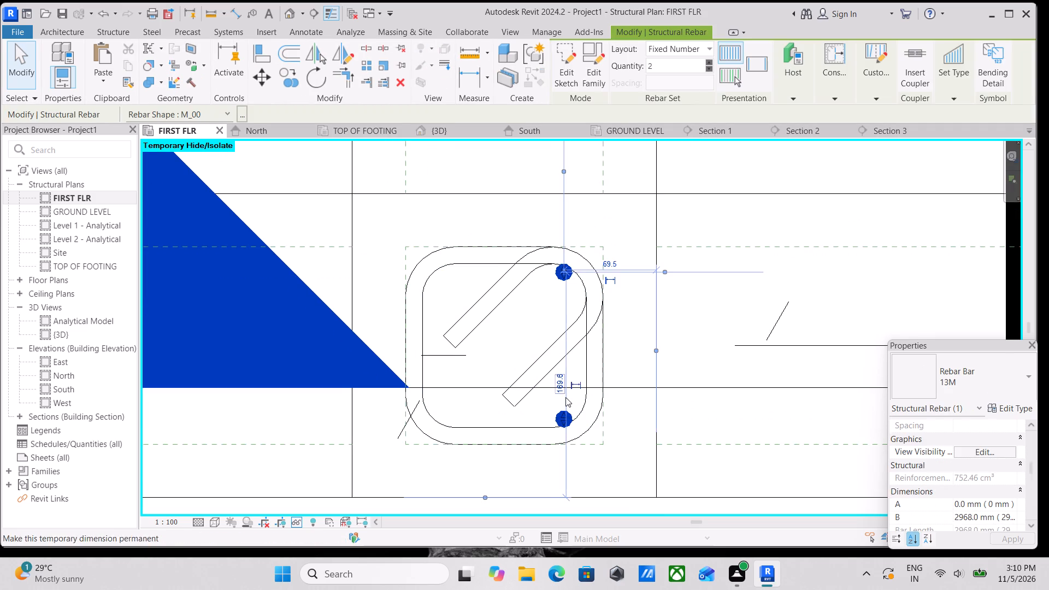
{"action": "middle_click_drag", "start_coordinate": [565, 399], "coordinate": [573, 383]}
{"action": "scroll", "coordinate": [565, 411], "scroll_direction": "up", "scroll_amount": 3}
{"action": "left_click_drag", "start_coordinate": [573, 404], "coordinate": [574, 398]}
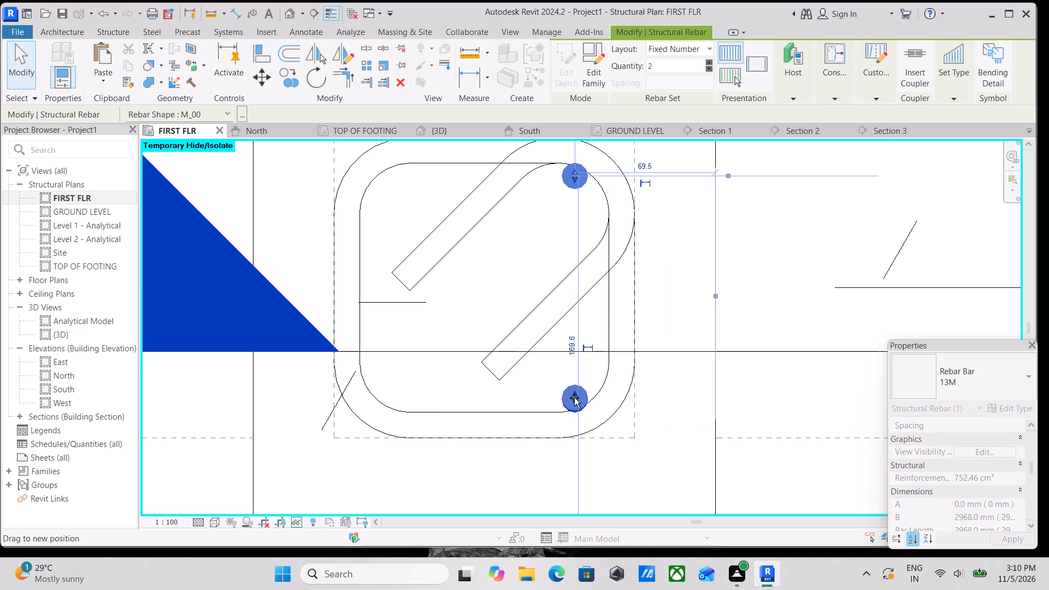
{"action": "left_click_drag", "start_coordinate": [574, 398], "coordinate": [576, 385]}
{"action": "middle_click_drag", "start_coordinate": [578, 379], "coordinate": [579, 429]}
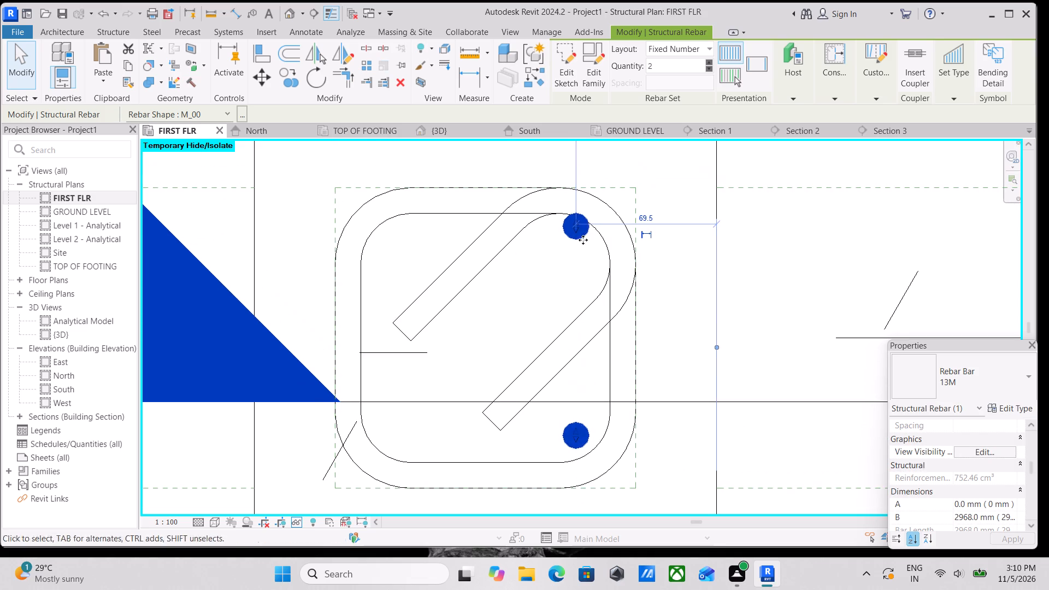
{"action": "left_click_drag", "start_coordinate": [577, 223], "coordinate": [578, 239]}
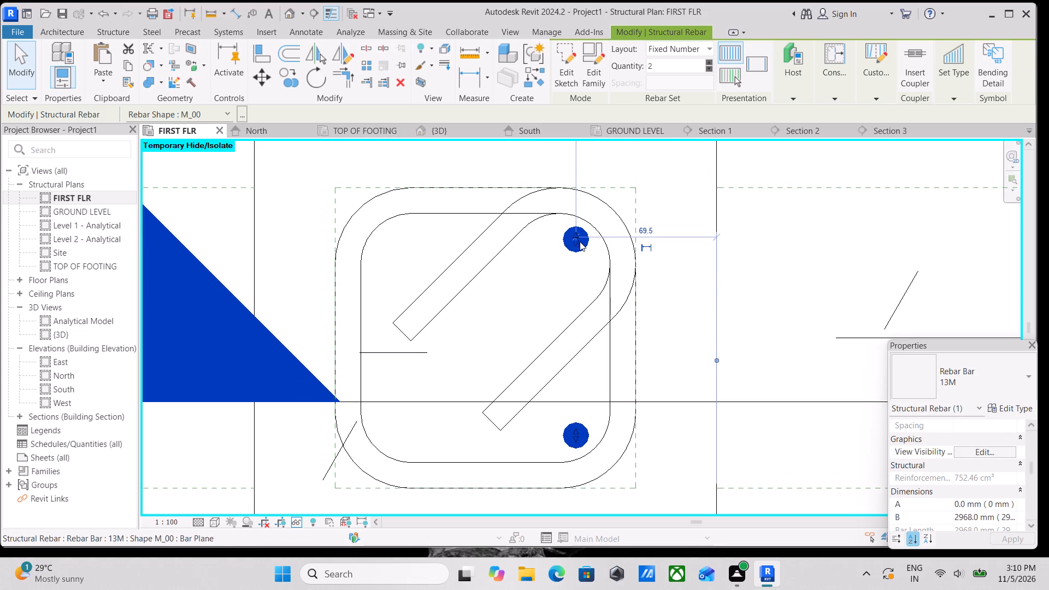
{"action": "key", "text": "Escape"}
Set the two-bar vertical M_00 rebar set to show unobscured in the {3D} view.
{"action": "left_click", "coordinate": [584, 435]}
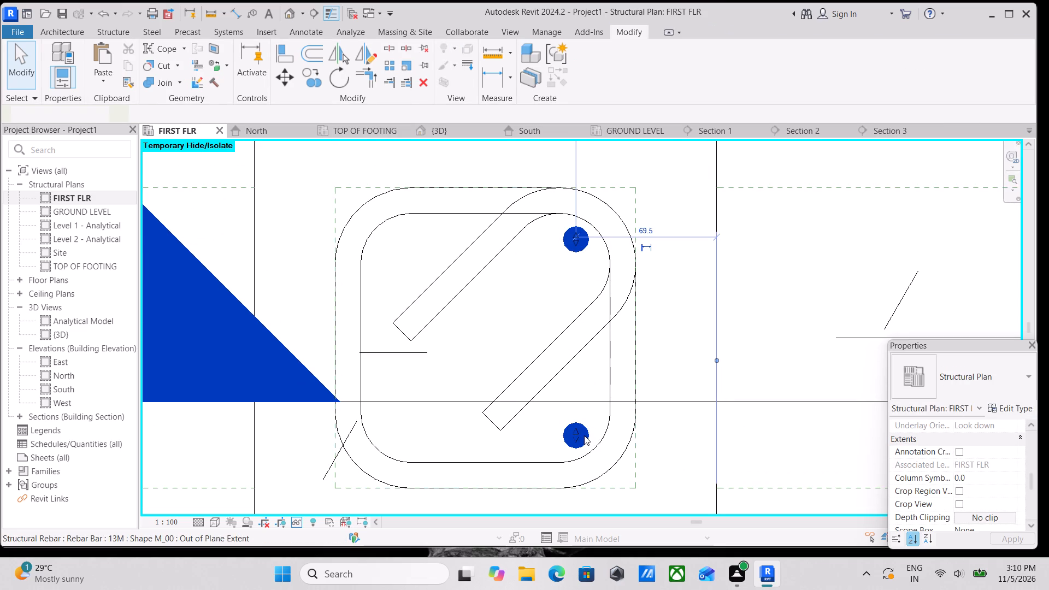
{"action": "scroll", "coordinate": [996, 416], "scroll_direction": "down", "scroll_amount": 3}
{"action": "scroll", "coordinate": [938, 458], "scroll_direction": "up", "scroll_amount": 2}
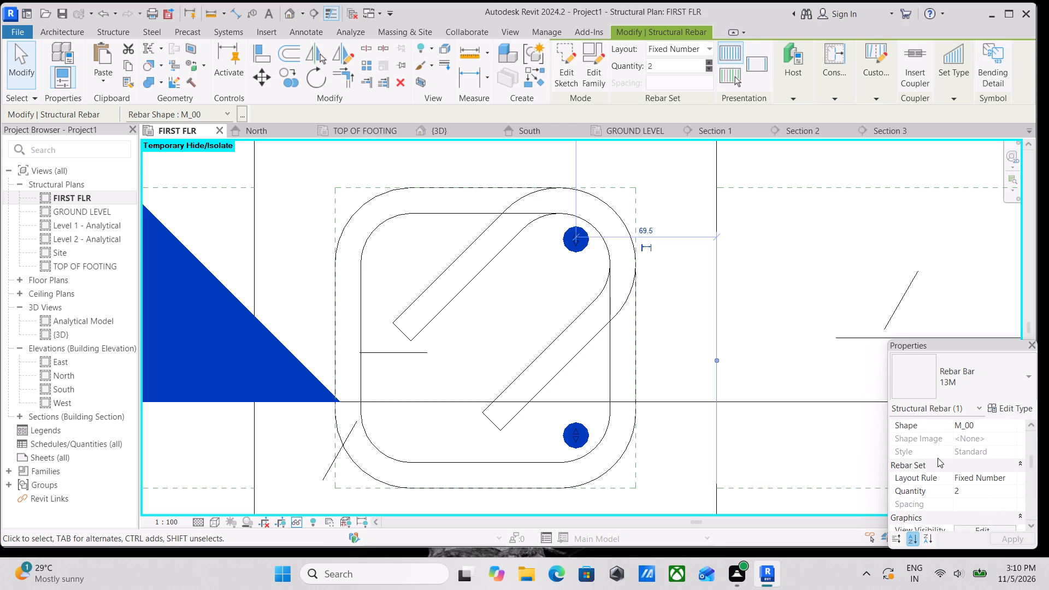
{"action": "scroll", "coordinate": [938, 458], "scroll_direction": "up", "scroll_amount": 1}
{"action": "scroll", "coordinate": [935, 448], "scroll_direction": "down", "scroll_amount": 2}
{"action": "left_click", "coordinate": [970, 465]}
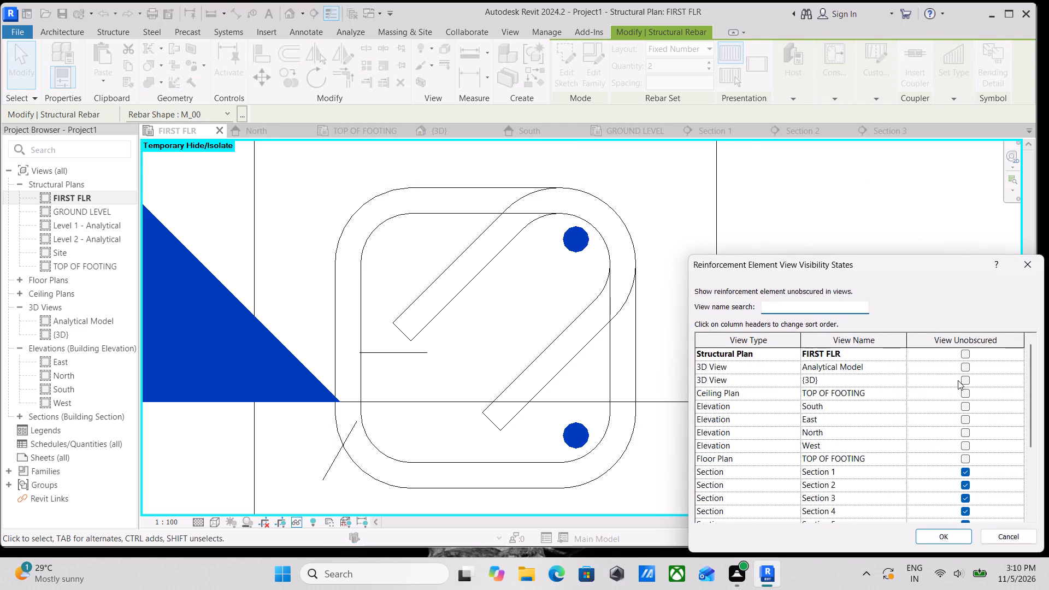
{"action": "left_click", "coordinate": [968, 380]}
{"action": "left_click", "coordinate": [938, 535]}
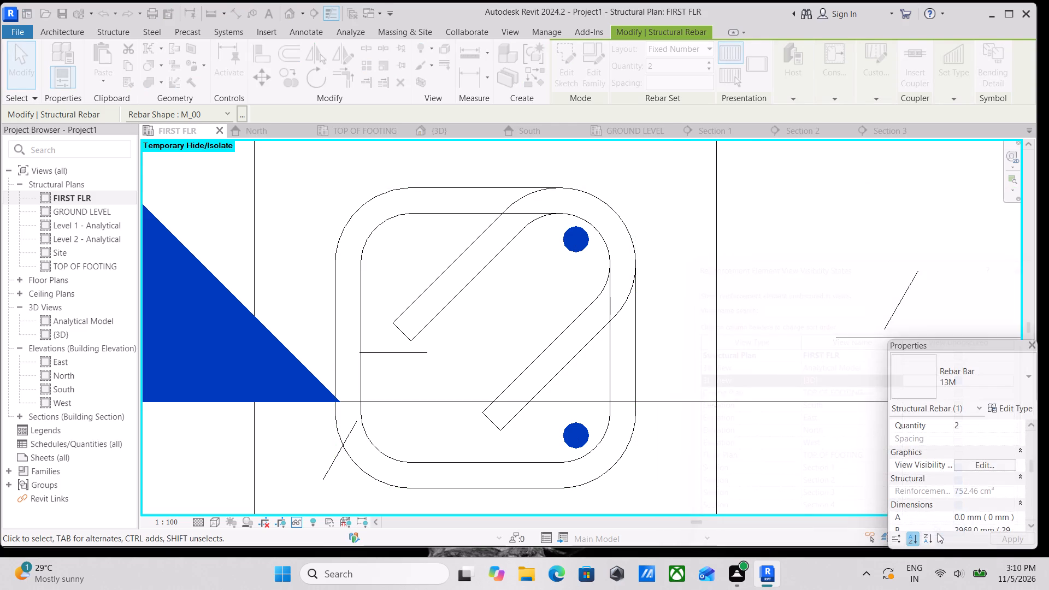
{"action": "scroll", "coordinate": [614, 332], "scroll_direction": "down", "scroll_amount": 2}
{"action": "middle_click_drag", "start_coordinate": [614, 332], "coordinate": [669, 328]}
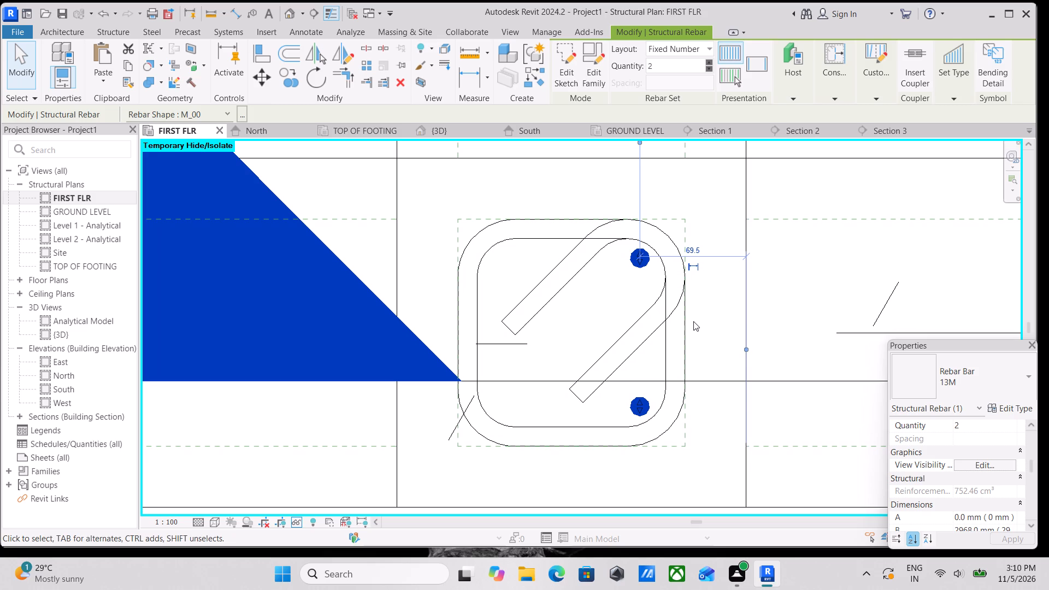
{"action": "key", "text": "Escape"}
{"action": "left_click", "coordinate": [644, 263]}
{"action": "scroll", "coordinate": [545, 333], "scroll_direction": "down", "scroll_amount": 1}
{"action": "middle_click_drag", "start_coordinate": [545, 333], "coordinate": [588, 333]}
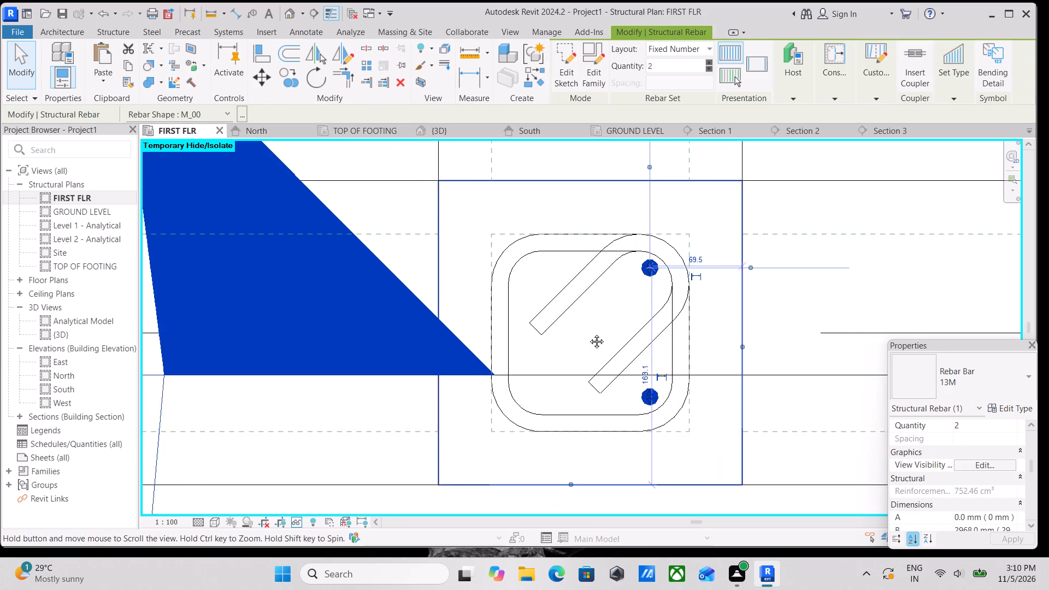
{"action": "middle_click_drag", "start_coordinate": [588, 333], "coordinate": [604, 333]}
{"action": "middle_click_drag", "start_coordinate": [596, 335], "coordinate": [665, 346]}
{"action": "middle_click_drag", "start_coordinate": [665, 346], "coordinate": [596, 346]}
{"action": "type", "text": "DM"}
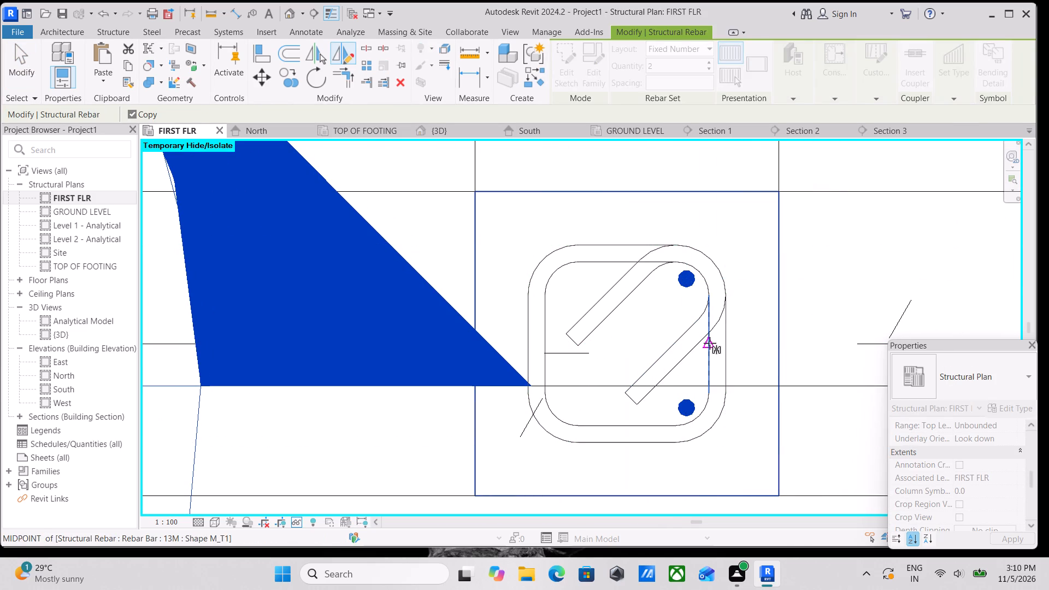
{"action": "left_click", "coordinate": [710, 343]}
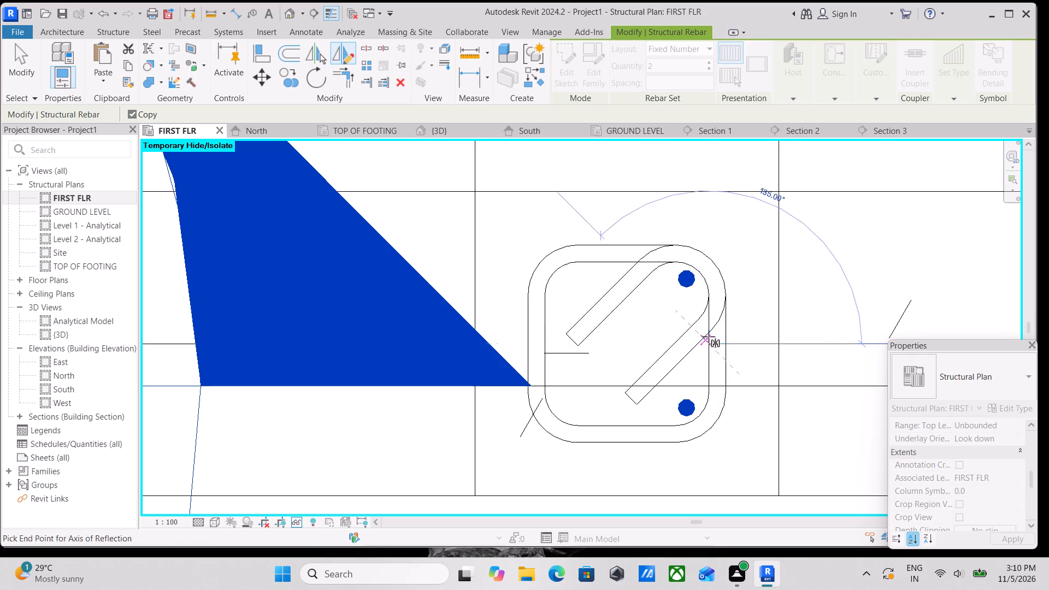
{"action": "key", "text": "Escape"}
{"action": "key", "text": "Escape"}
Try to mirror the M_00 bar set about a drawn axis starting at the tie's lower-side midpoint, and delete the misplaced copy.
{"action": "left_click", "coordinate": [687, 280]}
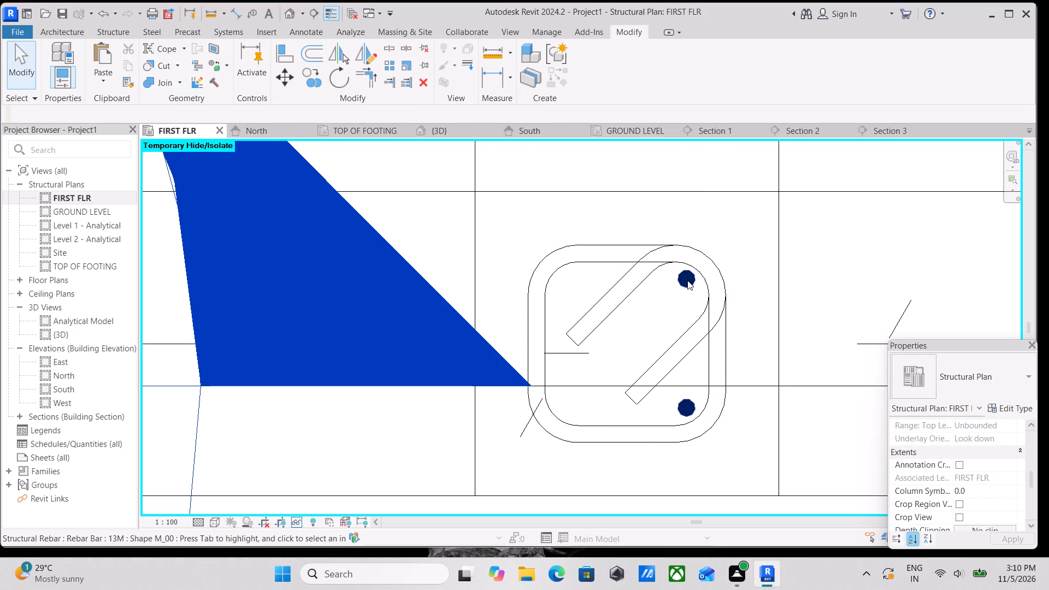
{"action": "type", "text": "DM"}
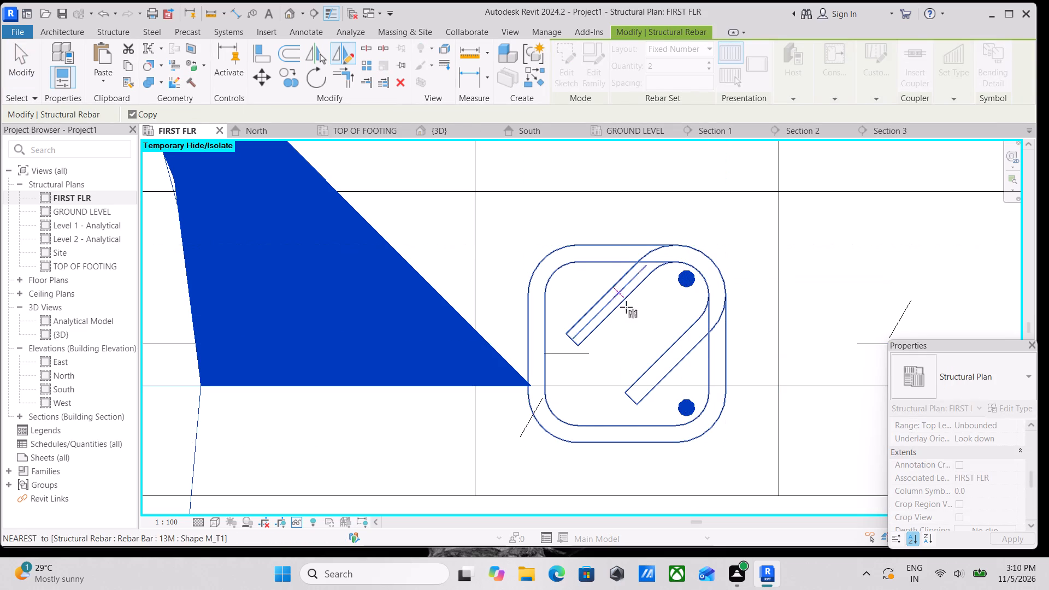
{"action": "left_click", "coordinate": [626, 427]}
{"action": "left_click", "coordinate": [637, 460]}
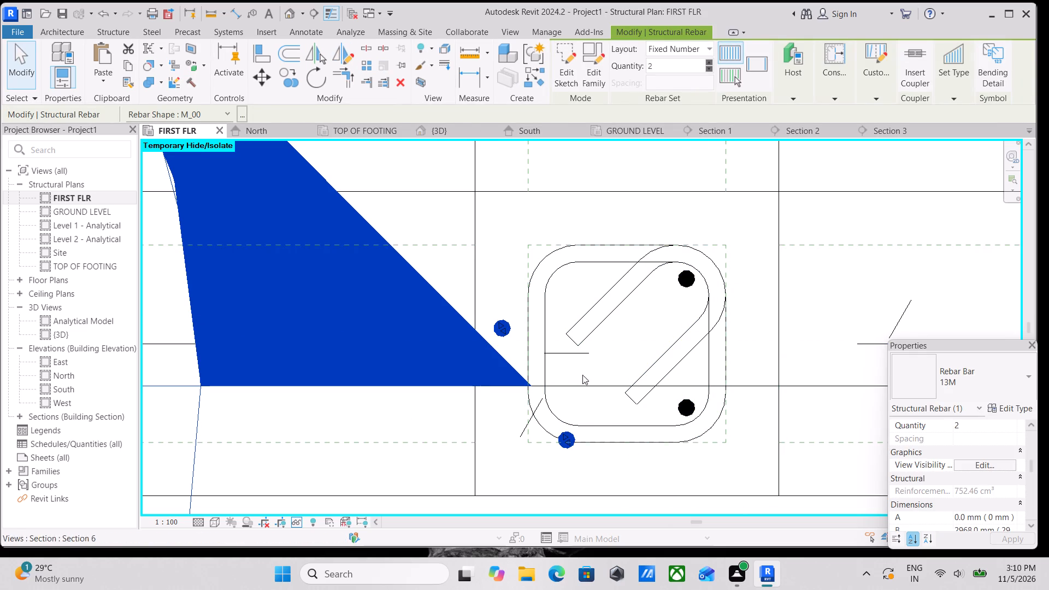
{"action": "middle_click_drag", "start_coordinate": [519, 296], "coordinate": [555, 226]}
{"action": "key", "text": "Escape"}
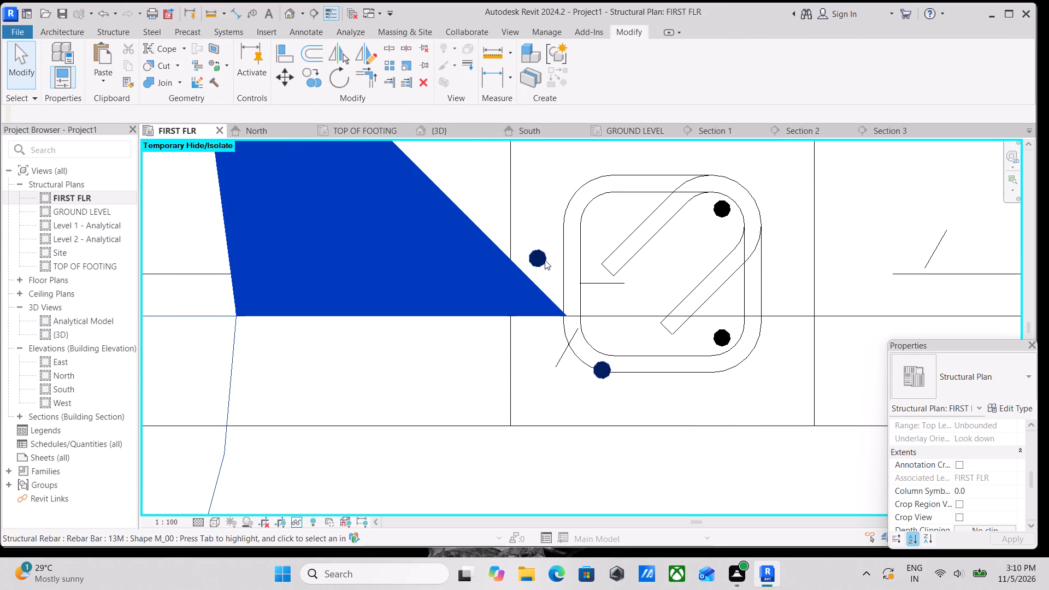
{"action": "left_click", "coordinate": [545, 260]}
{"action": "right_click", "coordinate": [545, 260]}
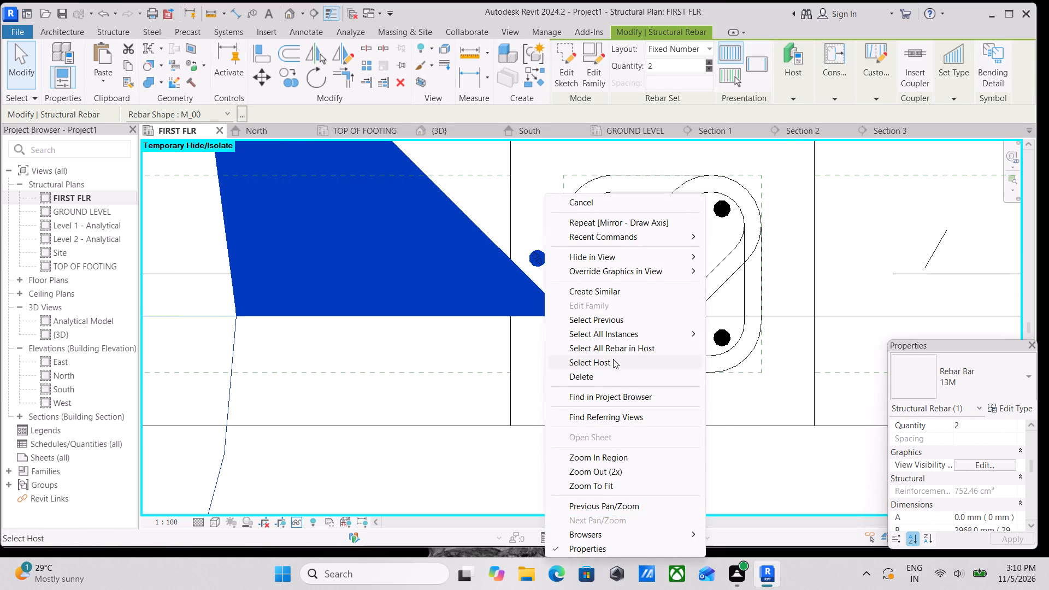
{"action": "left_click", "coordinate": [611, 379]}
Mirror a copy of the M_00 bar set about a vertical axis through the midpoint of the tie's lower side.
{"action": "middle_click_drag", "start_coordinate": [668, 263], "coordinate": [600, 297]}
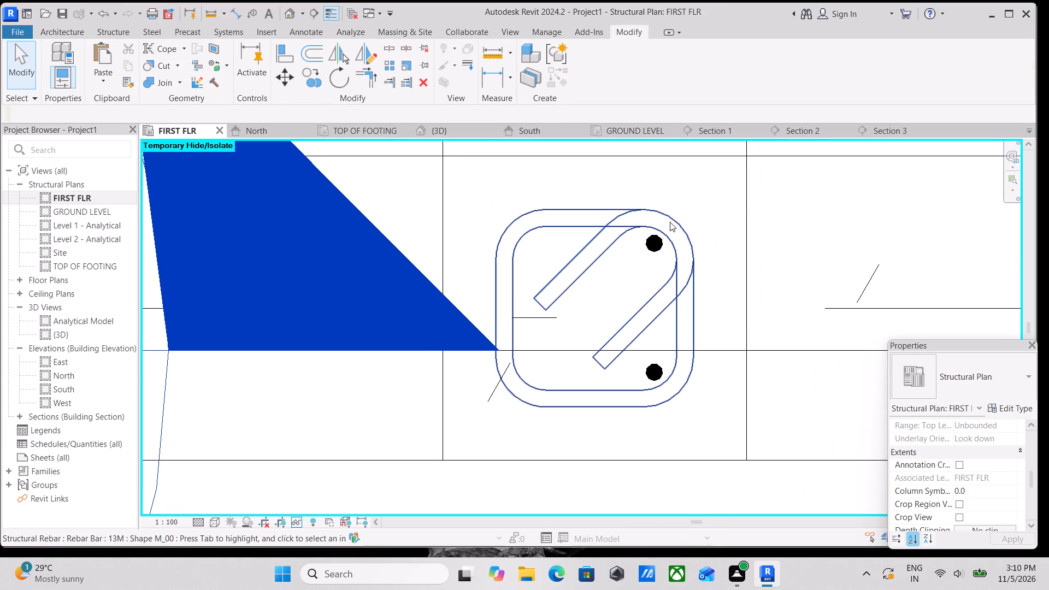
{"action": "left_click", "coordinate": [663, 243]}
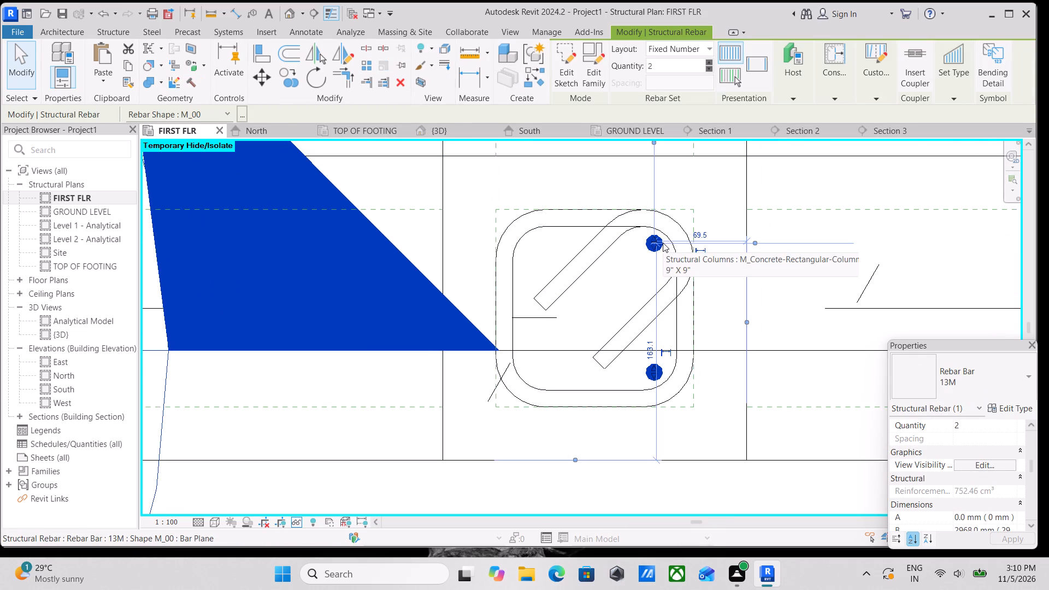
{"action": "type", "text": "DM"}
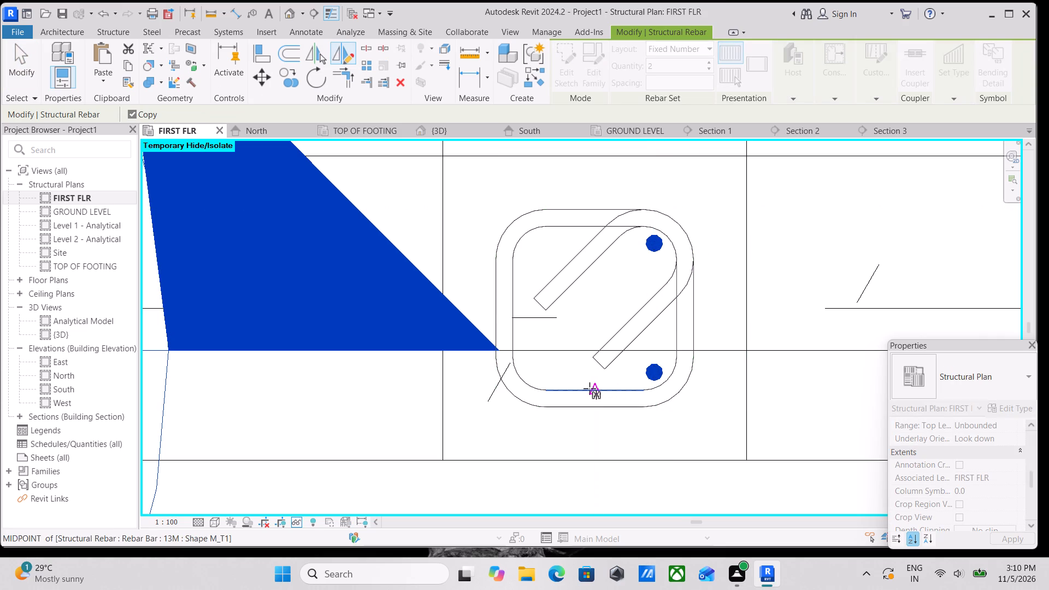
{"action": "left_click", "coordinate": [590, 388]}
{"action": "middle_click_drag", "start_coordinate": [591, 433], "coordinate": [585, 323]}
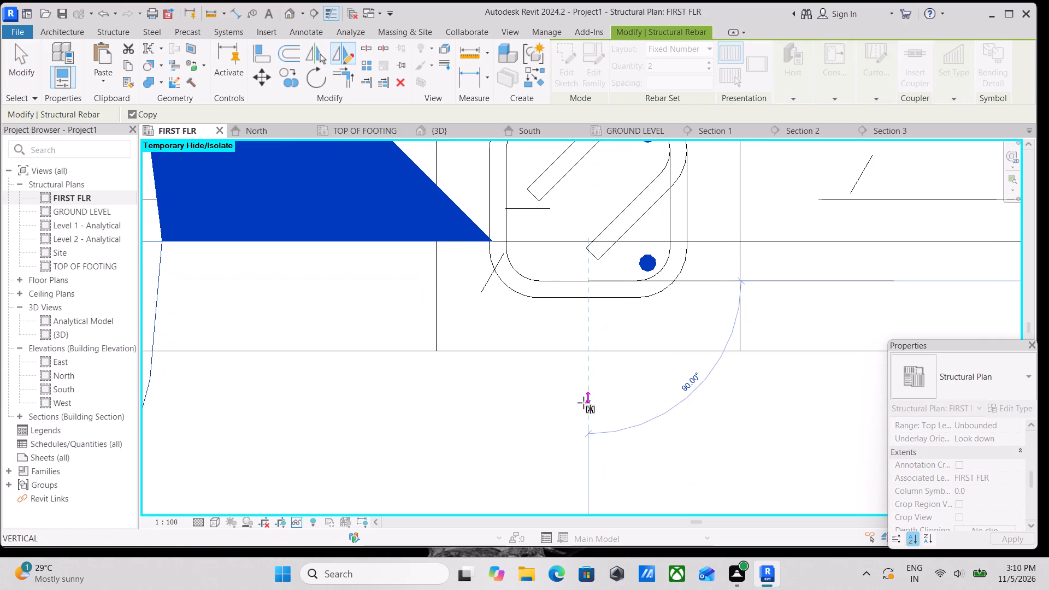
{"action": "left_click", "coordinate": [582, 405]}
{"action": "scroll", "coordinate": [574, 341], "scroll_direction": "down", "scroll_amount": 1}
{"action": "middle_click_drag", "start_coordinate": [574, 346], "coordinate": [571, 439]}
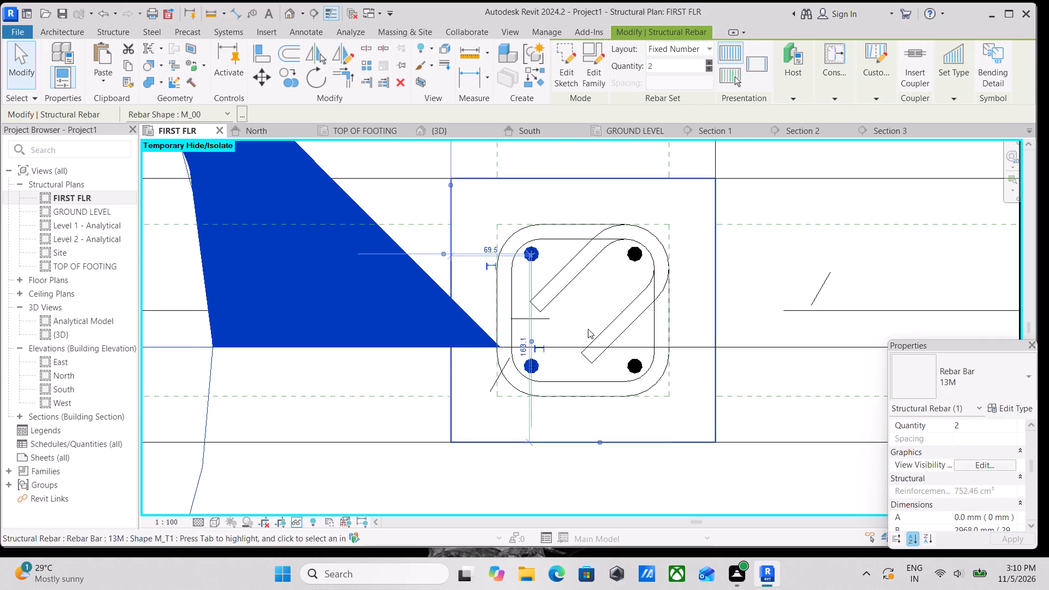
{"action": "key", "text": "Escape"}
Check the mirrored M_00 bar set's view visibility states for the FIRST FLR and {3D} views.
{"action": "left_click", "coordinate": [534, 262]}
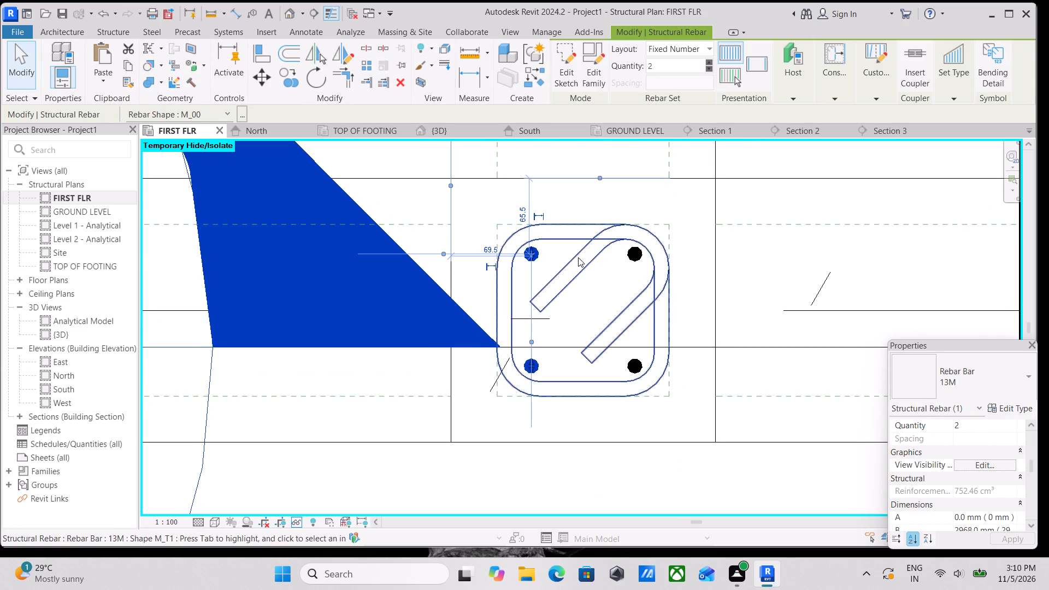
{"action": "scroll", "coordinate": [1030, 486], "scroll_direction": "down", "scroll_amount": 1}
{"action": "scroll", "coordinate": [985, 433], "scroll_direction": "up", "scroll_amount": 2}
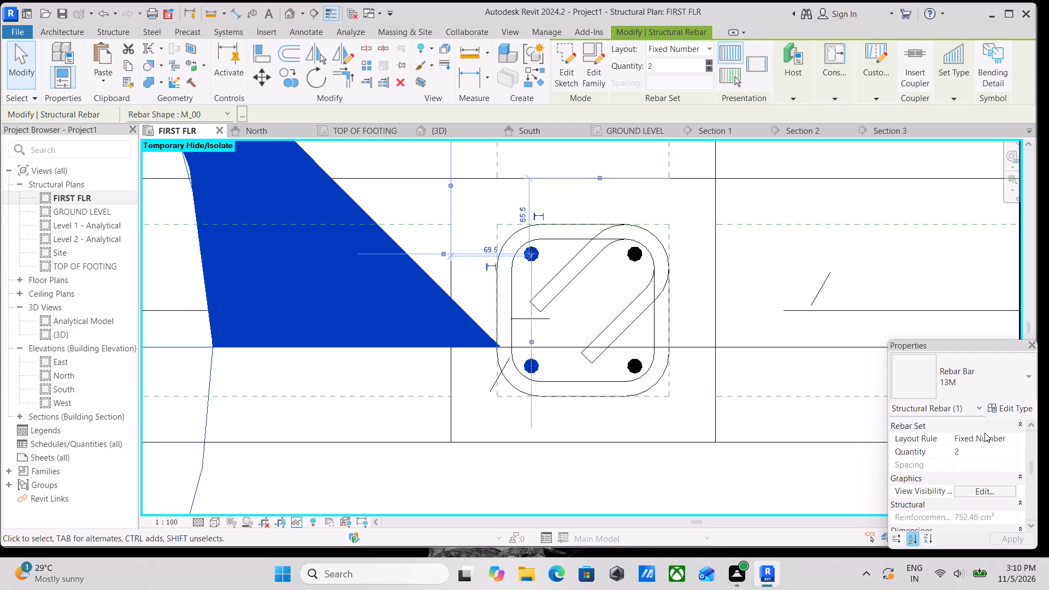
{"action": "scroll", "coordinate": [985, 433], "scroll_direction": "down", "scroll_amount": 2}
{"action": "left_click", "coordinate": [985, 429]}
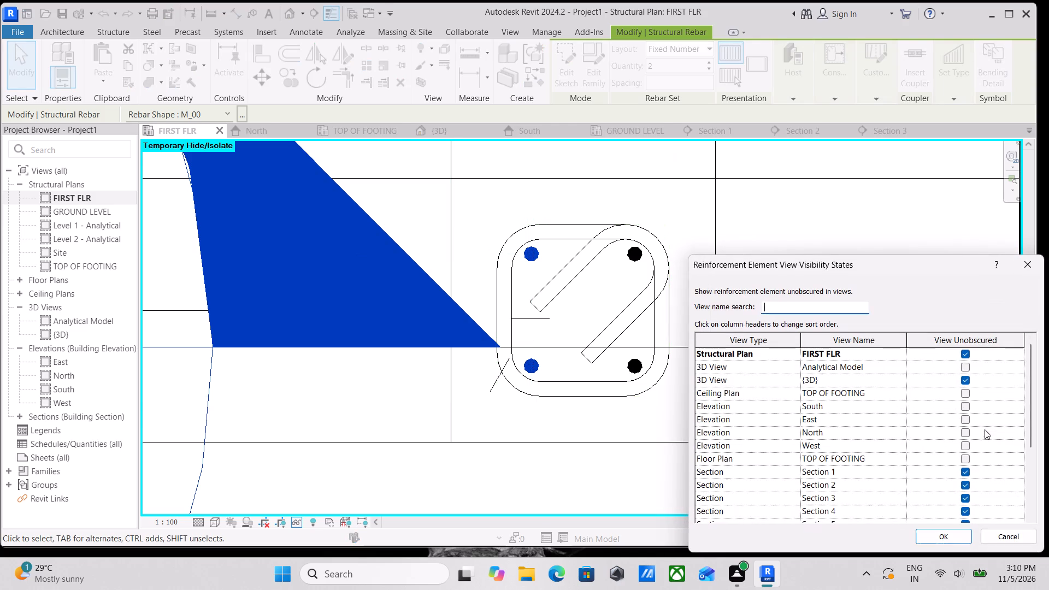
{"action": "left_click", "coordinate": [940, 531]}
{"action": "scroll", "coordinate": [739, 332], "scroll_direction": "down", "scroll_amount": 5}
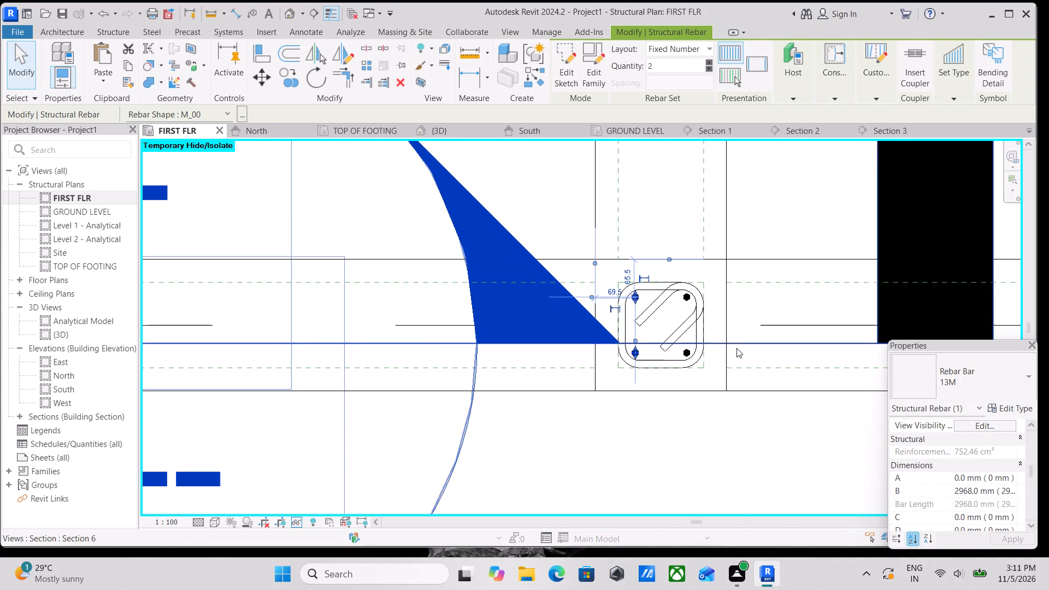
{"action": "key", "text": "Escape"}
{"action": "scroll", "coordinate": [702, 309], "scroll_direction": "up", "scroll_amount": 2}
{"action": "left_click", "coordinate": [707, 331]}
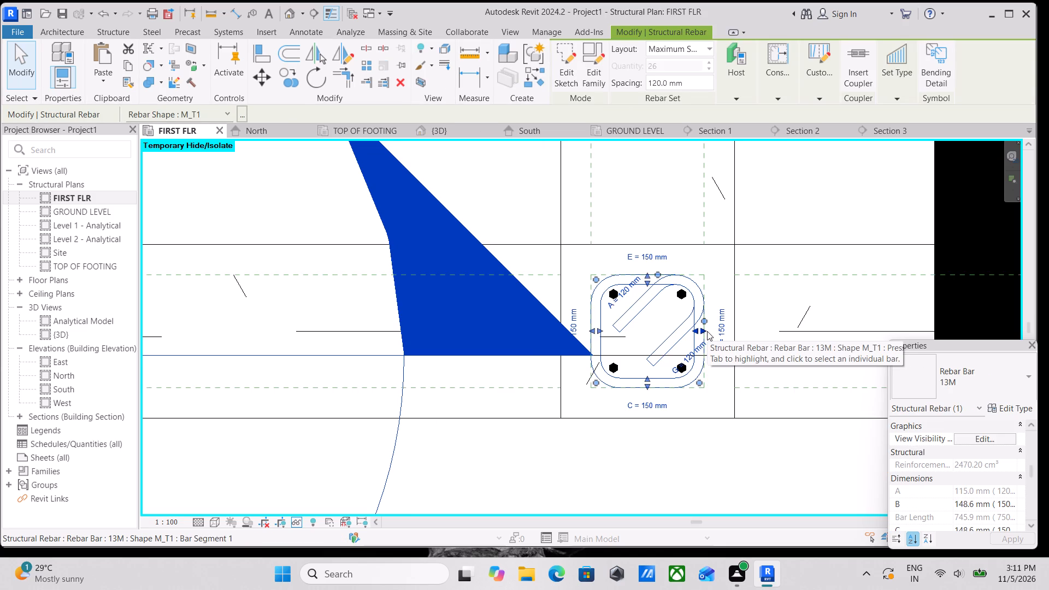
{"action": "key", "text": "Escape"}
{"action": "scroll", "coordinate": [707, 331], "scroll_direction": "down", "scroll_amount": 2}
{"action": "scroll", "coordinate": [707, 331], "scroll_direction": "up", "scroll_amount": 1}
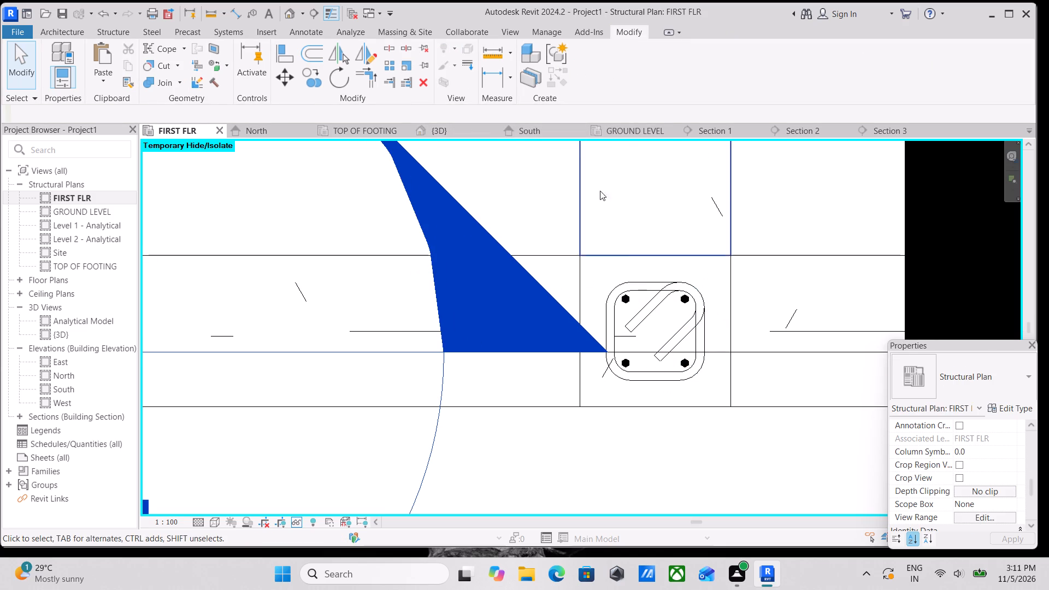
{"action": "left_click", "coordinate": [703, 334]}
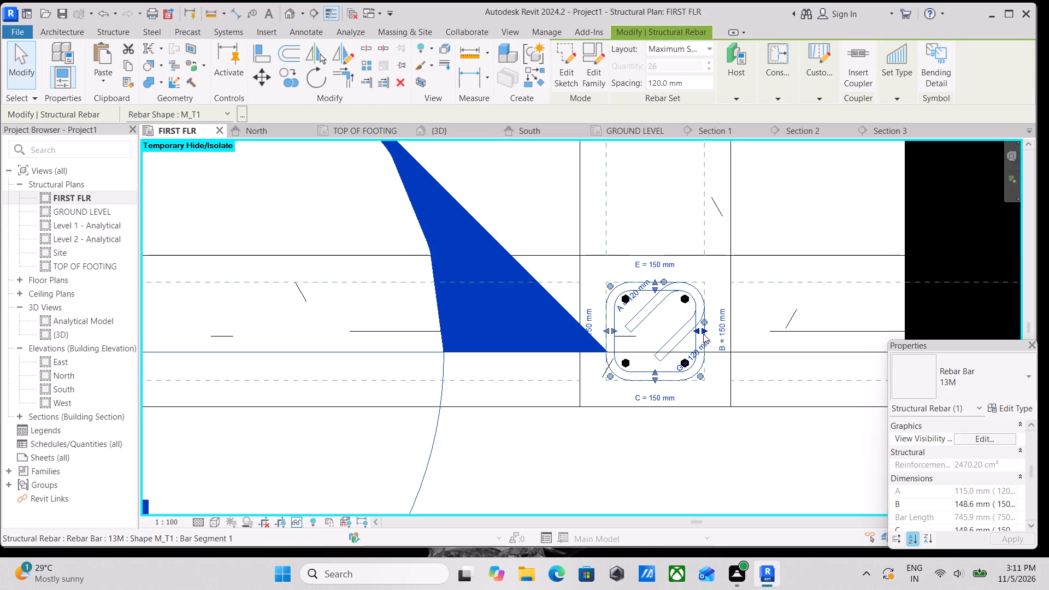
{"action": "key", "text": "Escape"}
In the {3D} view, propagate the reinforced 9" x 9" column's rebar, aligned by host, to the neighbouring front-row column on its left.
{"action": "left_click", "coordinate": [442, 131]}
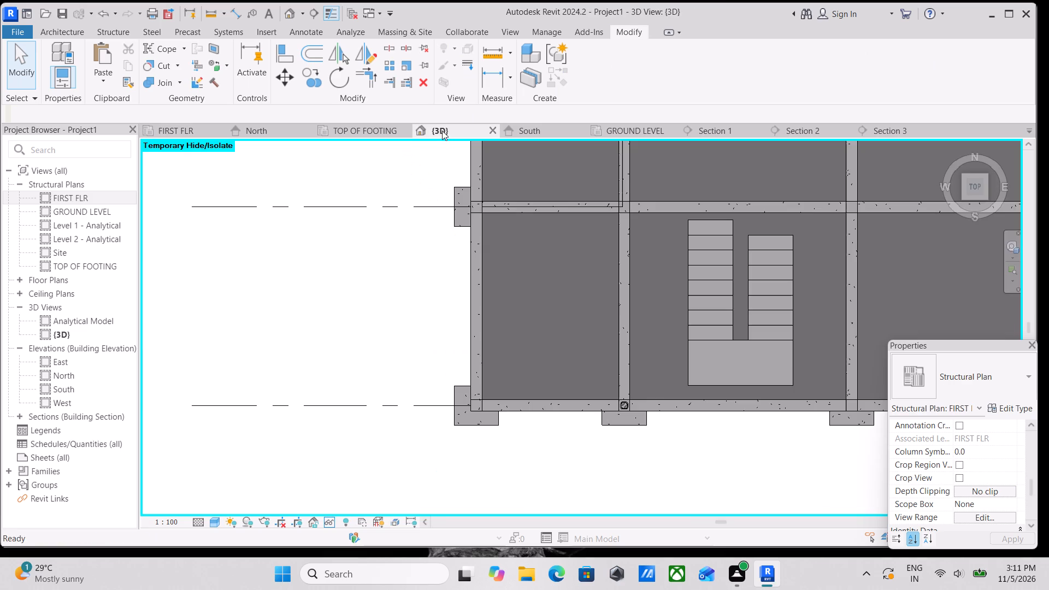
{"action": "scroll", "coordinate": [505, 317], "scroll_direction": "down", "scroll_amount": 2}
{"action": "scroll", "coordinate": [572, 377], "scroll_direction": "down", "scroll_amount": 2}
{"action": "middle_click_drag", "start_coordinate": [602, 386], "coordinate": [665, 169], "text": "shift"}
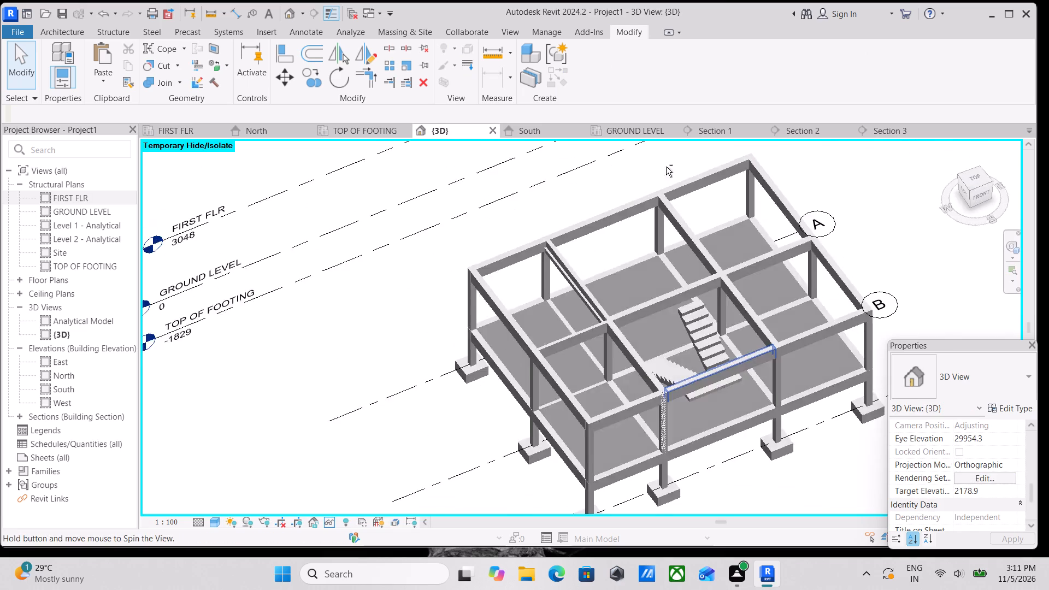
{"action": "middle_click_drag", "start_coordinate": [655, 402], "coordinate": [588, 247]}
{"action": "scroll", "coordinate": [591, 255], "scroll_direction": "up", "scroll_amount": 6}
{"action": "middle_click_drag", "start_coordinate": [597, 297], "coordinate": [479, 232], "text": "shift"}
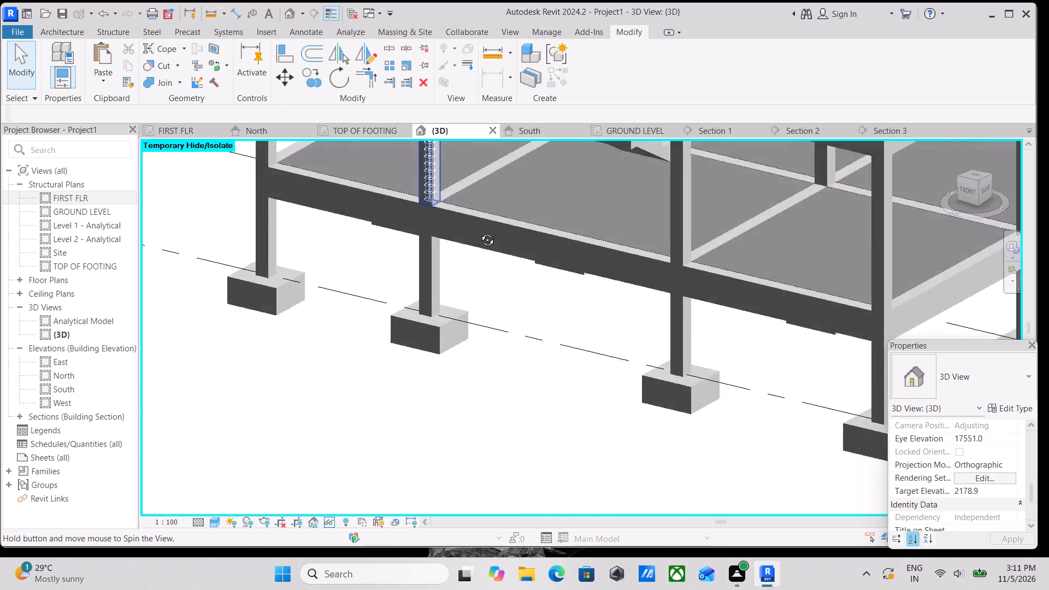
{"action": "middle_click_drag", "start_coordinate": [479, 232], "coordinate": [468, 227], "text": "shift"}
{"action": "middle_click_drag", "start_coordinate": [468, 229], "coordinate": [527, 461]}
{"action": "scroll", "coordinate": [524, 341], "scroll_direction": "up", "scroll_amount": 6}
{"action": "scroll", "coordinate": [508, 298], "scroll_direction": "down", "scroll_amount": 2}
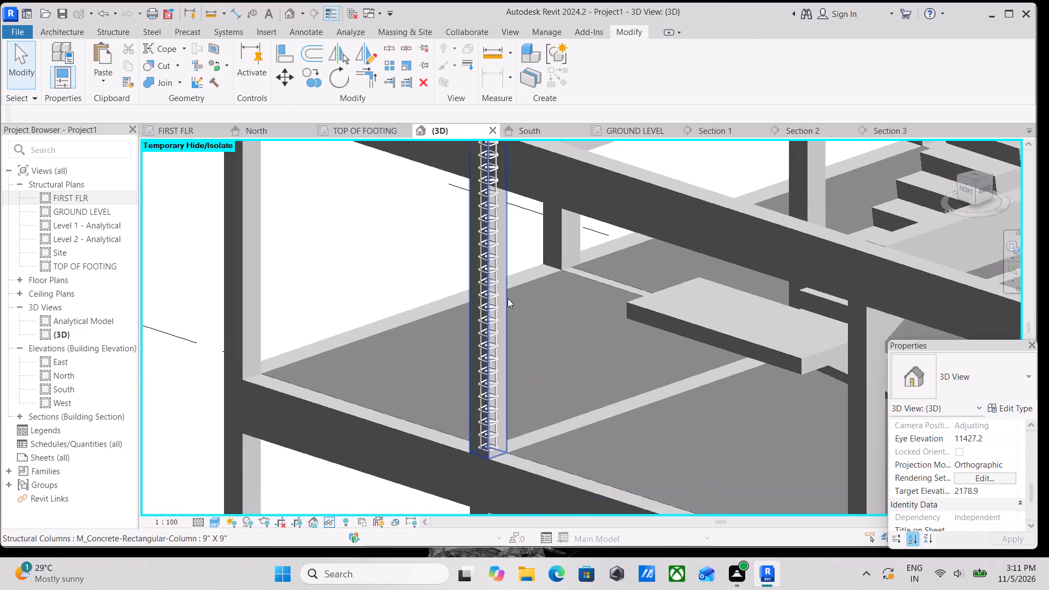
{"action": "middle_click_drag", "start_coordinate": [508, 298], "coordinate": [529, 364]}
{"action": "left_click", "coordinate": [532, 338]}
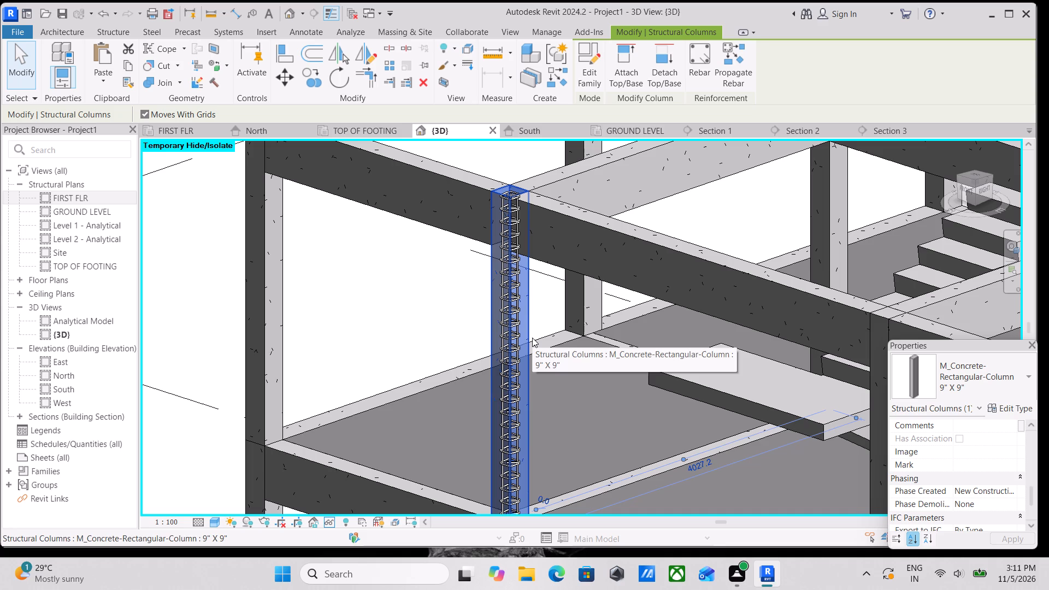
{"action": "left_click", "coordinate": [730, 55]}
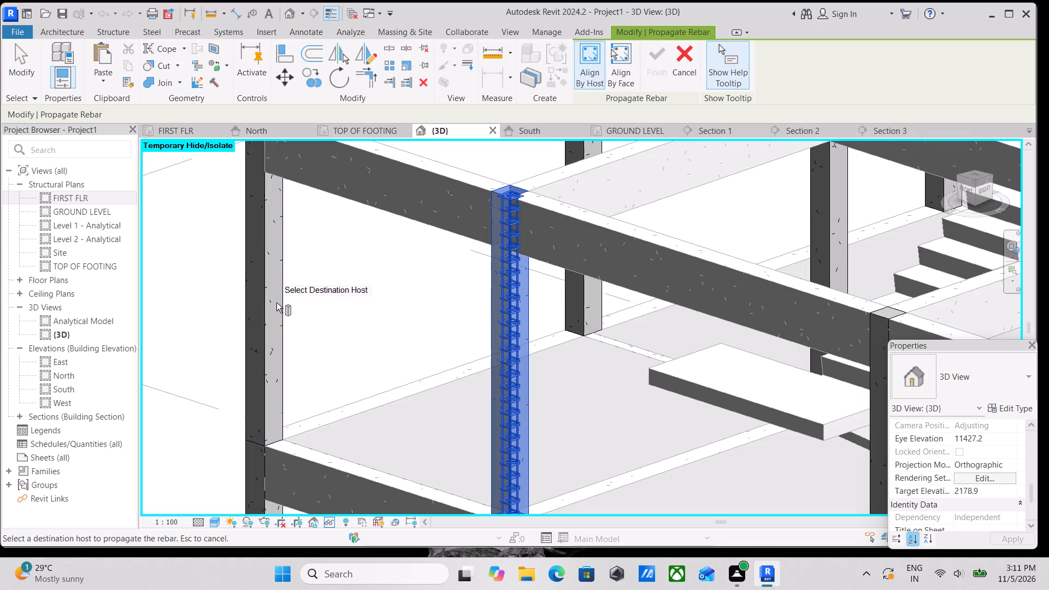
{"action": "left_click", "coordinate": [268, 306]}
Add the two remaining front-row columns and the next two columns along the adjoining side, up to the back corner, as destination hosts.
{"action": "scroll", "coordinate": [271, 306], "scroll_direction": "down", "scroll_amount": 3}
{"action": "middle_click_drag", "start_coordinate": [329, 314], "coordinate": [190, 274]}
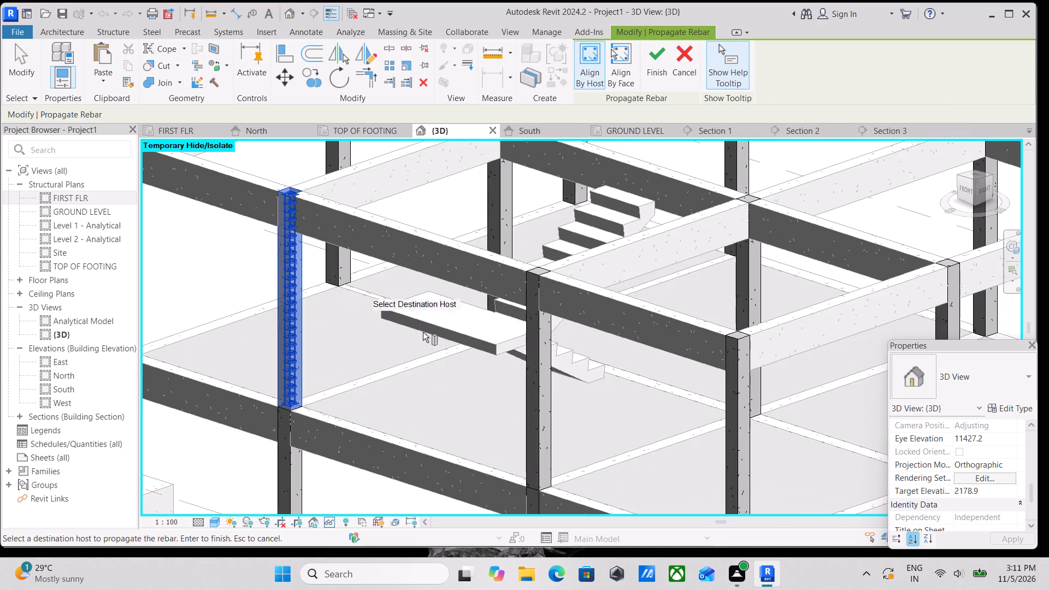
{"action": "left_click", "coordinate": [538, 355]}
{"action": "middle_click_drag", "start_coordinate": [527, 341], "coordinate": [351, 246]}
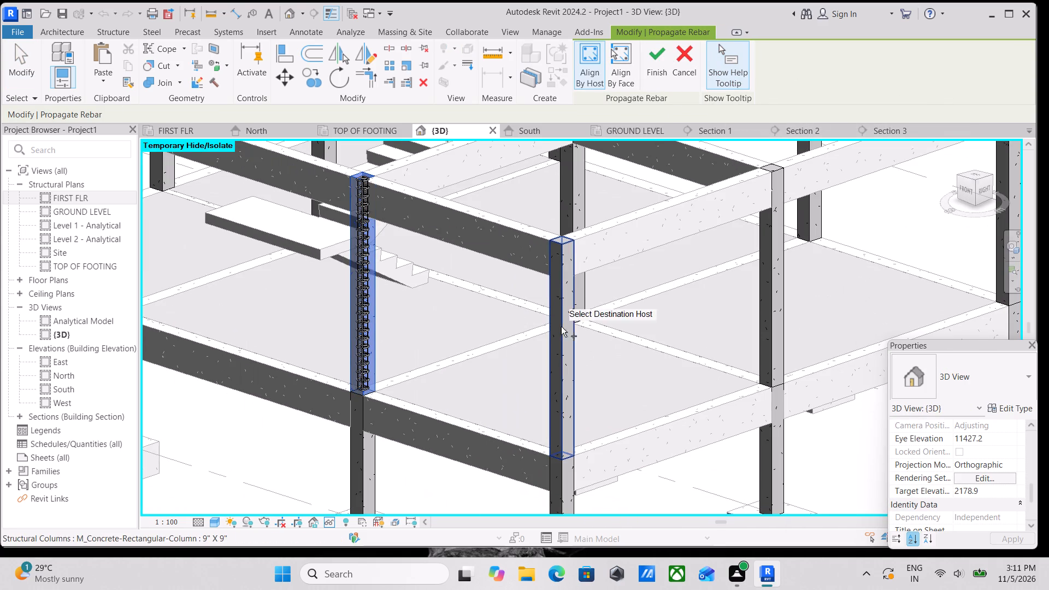
{"action": "left_click", "coordinate": [564, 334]}
{"action": "middle_click_drag", "start_coordinate": [527, 334], "coordinate": [412, 337]}
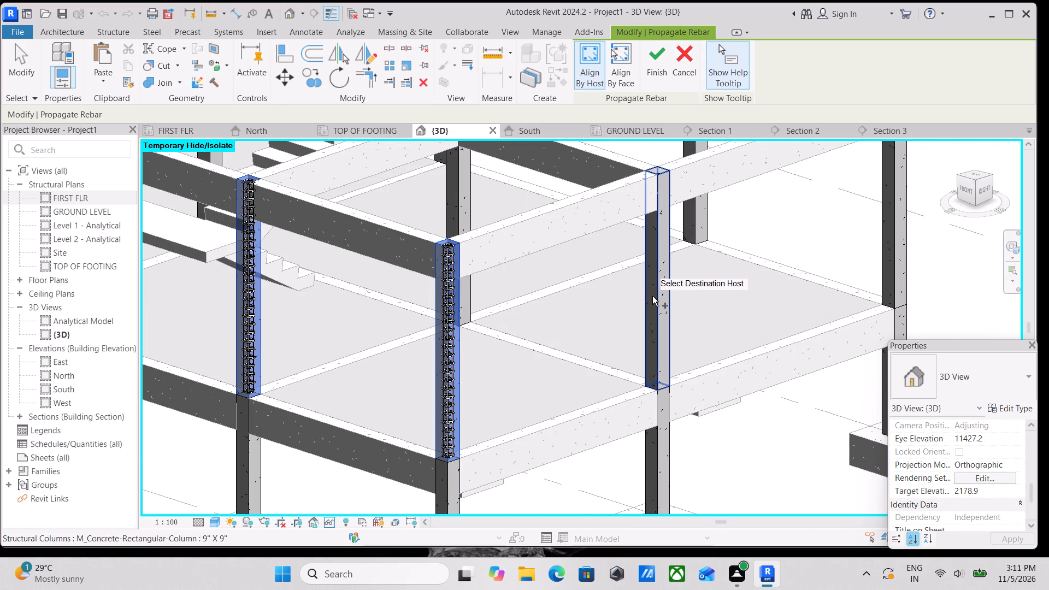
{"action": "left_click", "coordinate": [652, 296]}
{"action": "middle_click_drag", "start_coordinate": [653, 302], "coordinate": [485, 376]}
{"action": "left_click", "coordinate": [735, 300]}
{"action": "middle_click_drag", "start_coordinate": [669, 299], "coordinate": [739, 472]}
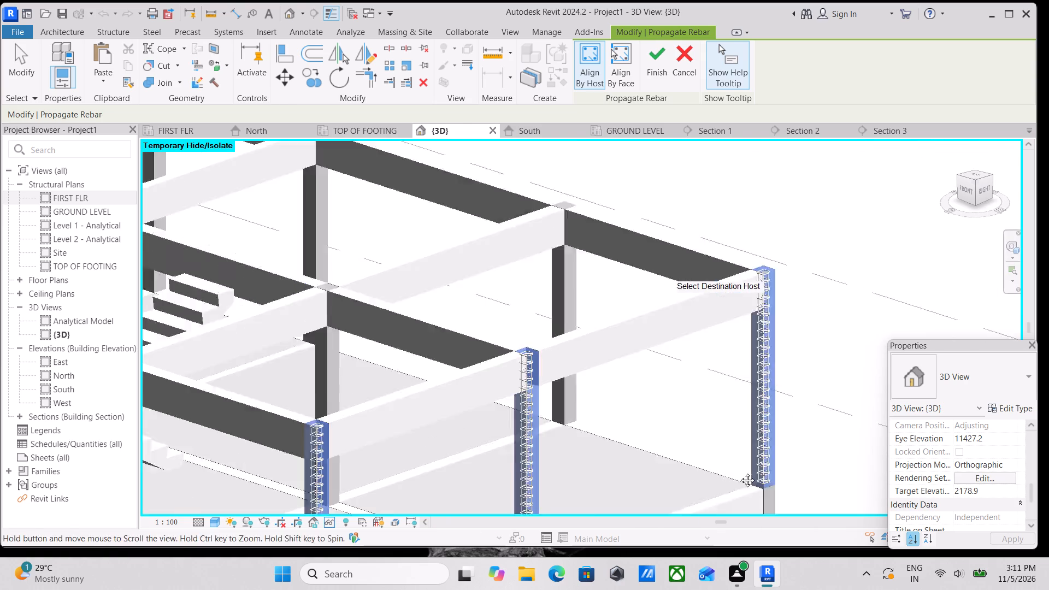
Add the three remaining back-row columns, the middle column on the opposite side and the two interior columns as destination hosts.
{"action": "middle_click_drag", "start_coordinate": [739, 472], "coordinate": [763, 512]}
{"action": "left_click", "coordinate": [629, 404]}
{"action": "middle_click_drag", "start_coordinate": [539, 380], "coordinate": [727, 417]}
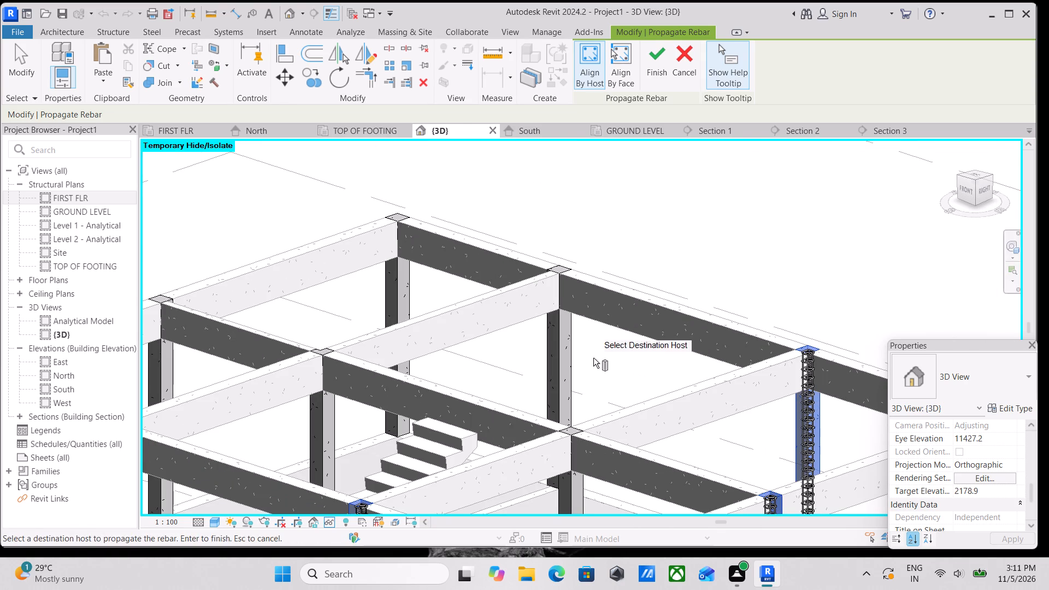
{"action": "left_click", "coordinate": [566, 358]}
{"action": "left_click", "coordinate": [391, 295]}
{"action": "middle_click_drag", "start_coordinate": [309, 309], "coordinate": [472, 275]}
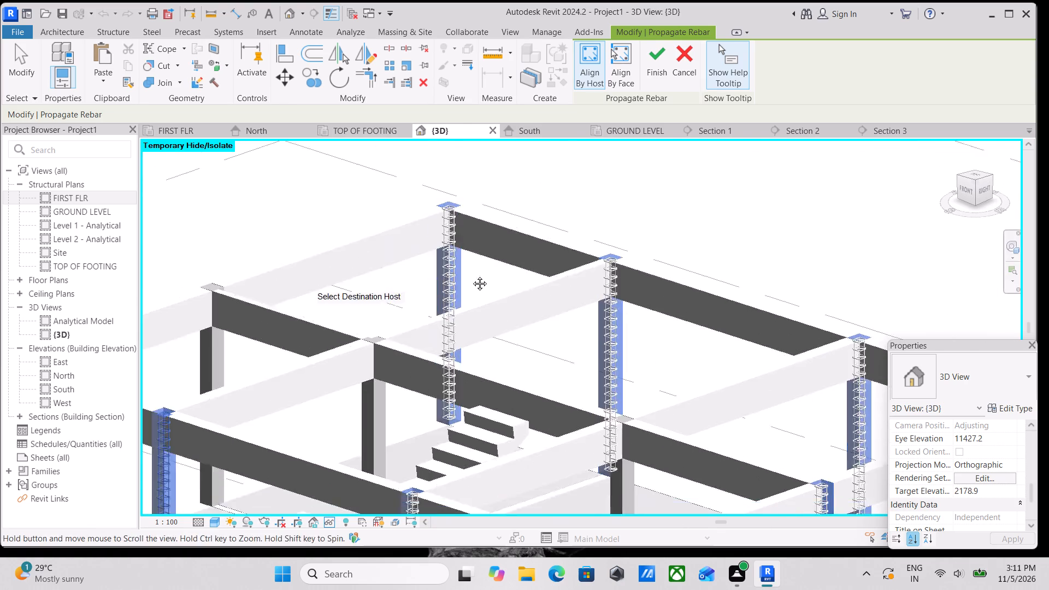
{"action": "middle_click_drag", "start_coordinate": [472, 275], "coordinate": [538, 261]}
{"action": "left_click", "coordinate": [385, 324]}
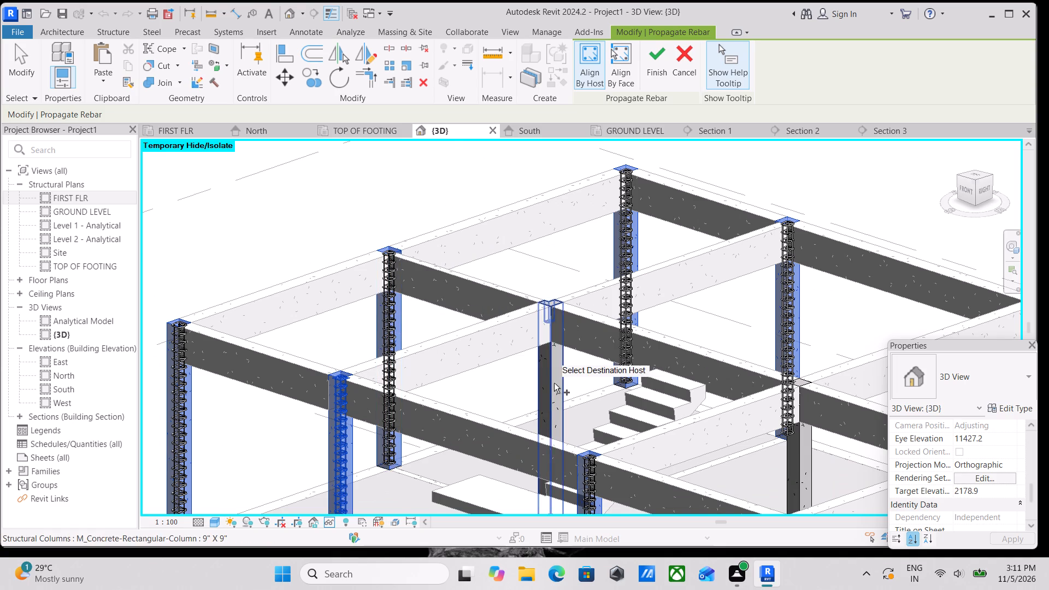
{"action": "left_click", "coordinate": [554, 383]}
{"action": "scroll", "coordinate": [554, 382], "scroll_direction": "down", "scroll_amount": 2}
{"action": "middle_click_drag", "start_coordinate": [554, 382], "coordinate": [556, 307]}
{"action": "left_click", "coordinate": [738, 394]}
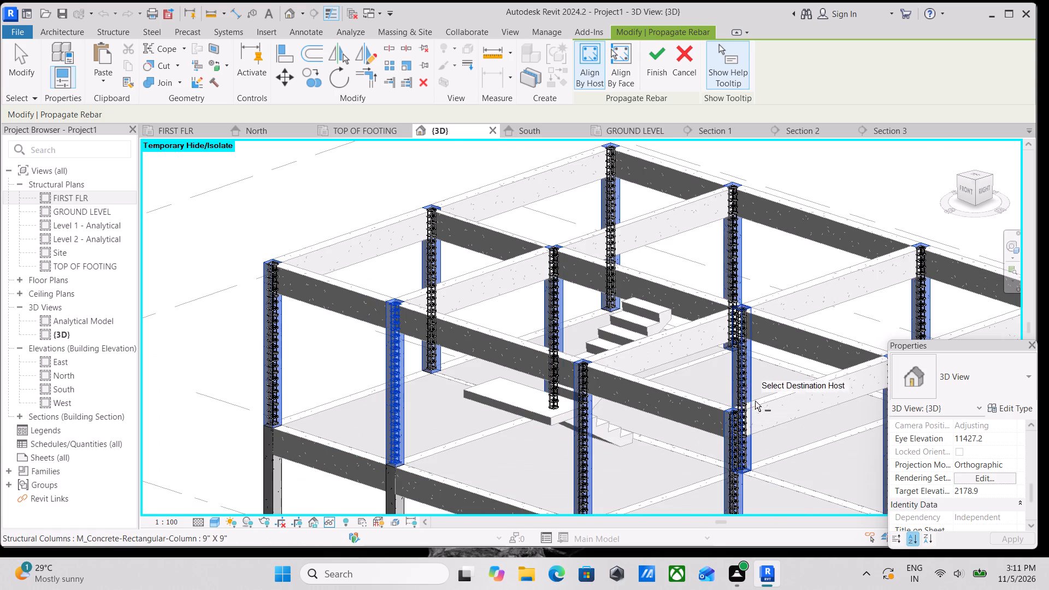
Check the previewed rebar around the building and finish propagating it to all selected upper-storey columns.
{"action": "middle_click_drag", "start_coordinate": [757, 414], "coordinate": [617, 323]}
{"action": "scroll", "coordinate": [693, 361], "scroll_direction": "down", "scroll_amount": 2}
{"action": "middle_click", "coordinate": [690, 361]}
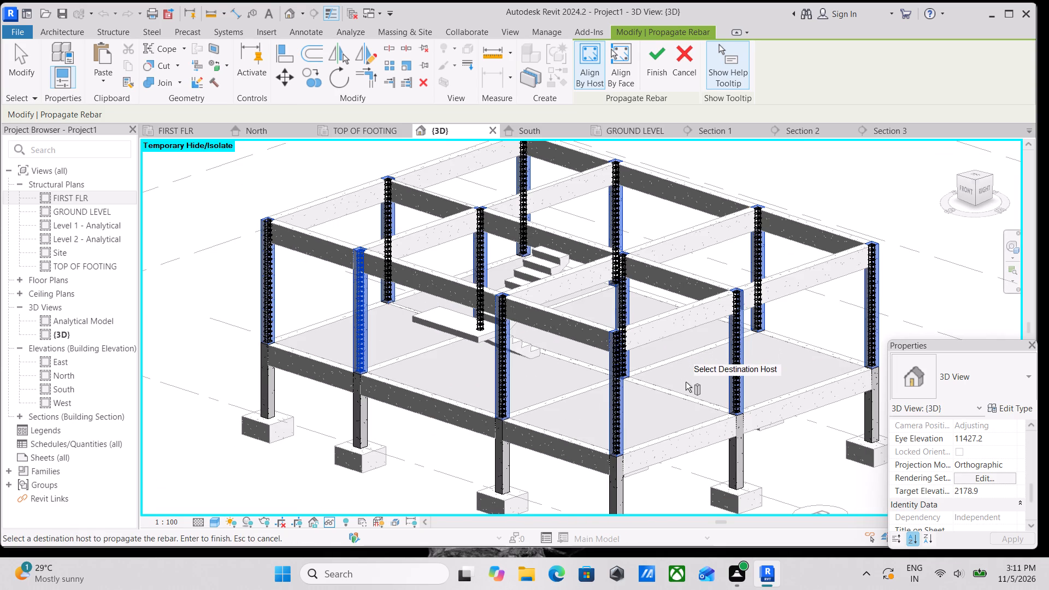
{"action": "middle_click_drag", "start_coordinate": [679, 382], "coordinate": [383, 351], "text": "shift"}
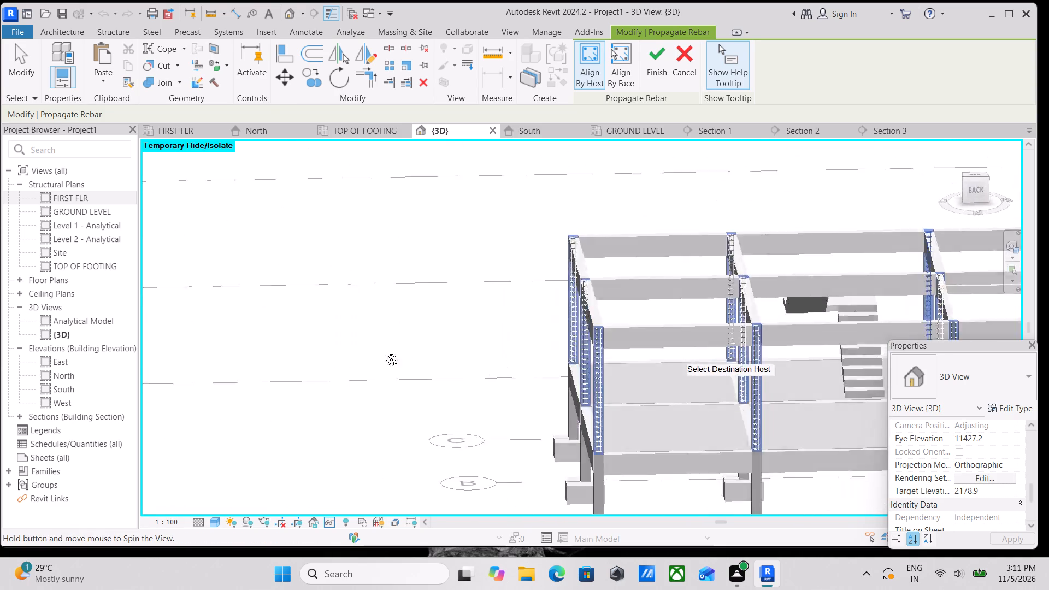
{"action": "middle_click_drag", "start_coordinate": [383, 351], "coordinate": [425, 296], "text": "shift"}
{"action": "middle_click_drag", "start_coordinate": [425, 310], "coordinate": [492, 422], "text": "shift"}
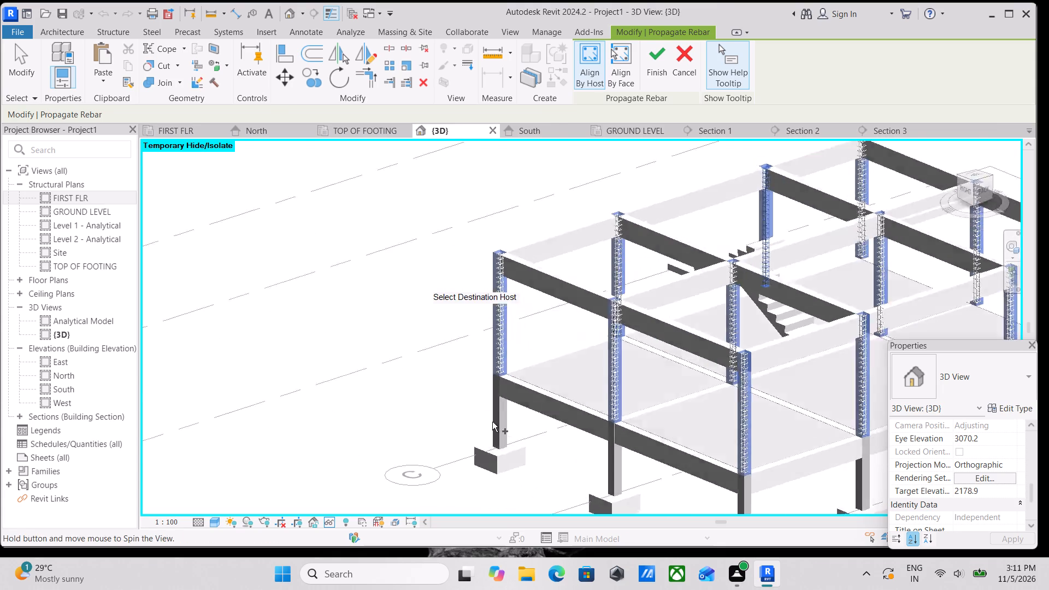
{"action": "middle_click_drag", "start_coordinate": [492, 422], "coordinate": [491, 420], "text": "shift"}
{"action": "scroll", "coordinate": [580, 346], "scroll_direction": "up", "scroll_amount": 2}
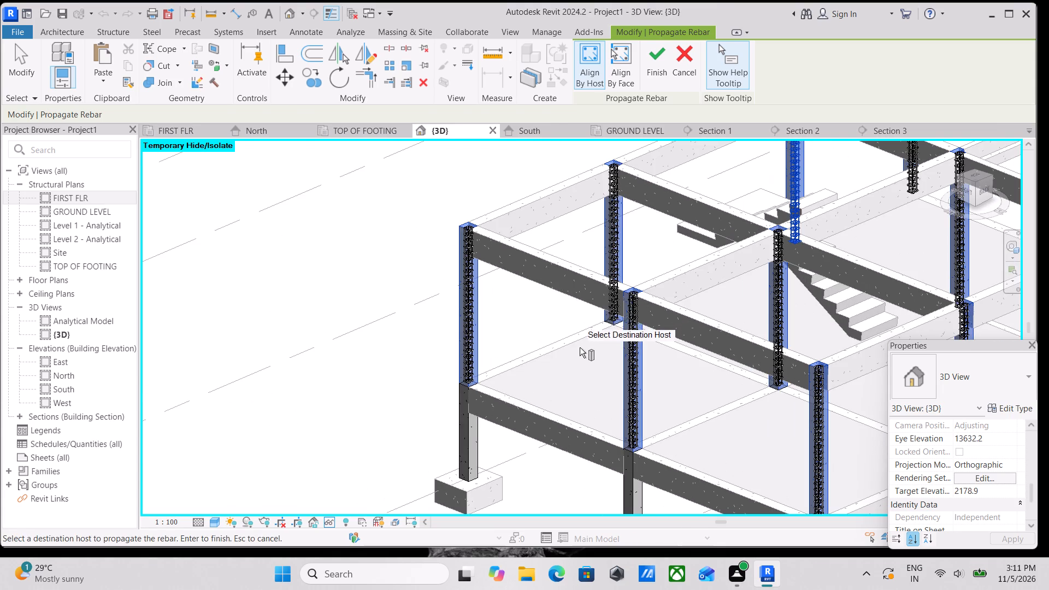
{"action": "scroll", "coordinate": [686, 252], "scroll_direction": "up", "scroll_amount": 3}
{"action": "scroll", "coordinate": [587, 231], "scroll_direction": "up", "scroll_amount": 1}
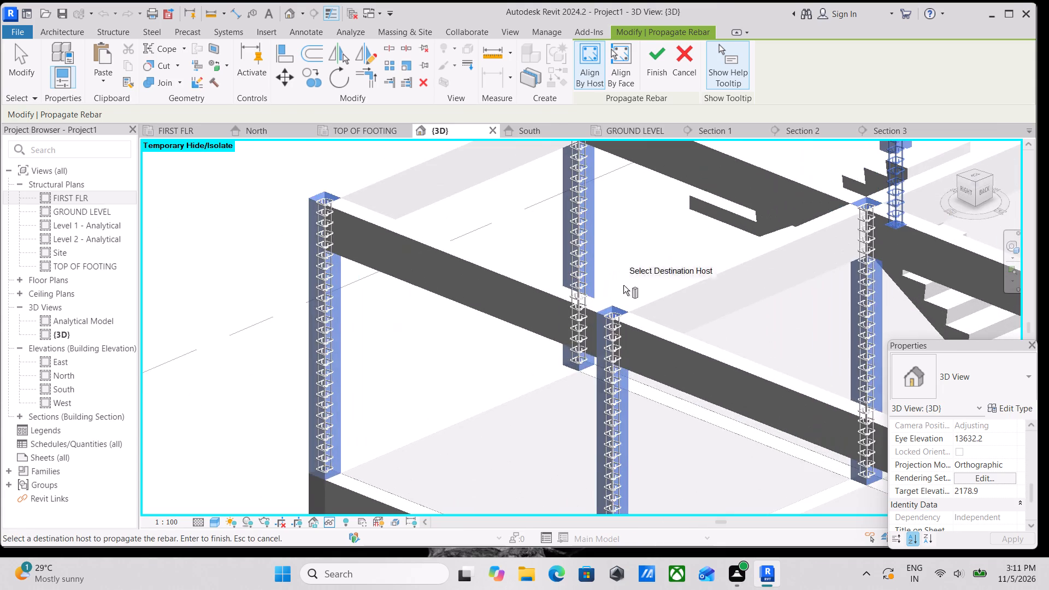
{"action": "middle_click_drag", "start_coordinate": [652, 250], "coordinate": [547, 340]}
{"action": "scroll", "coordinate": [547, 340], "scroll_direction": "down", "scroll_amount": 5}
{"action": "middle_click_drag", "start_coordinate": [552, 337], "coordinate": [540, 355]}
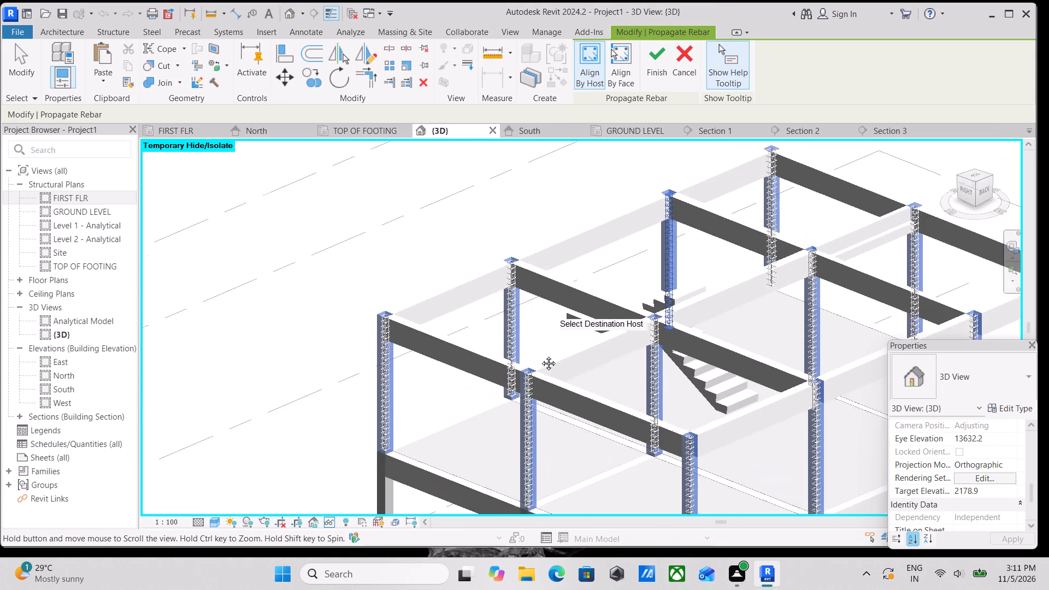
{"action": "middle_click_drag", "start_coordinate": [540, 355], "coordinate": [532, 365]}
{"action": "scroll", "coordinate": [534, 361], "scroll_direction": "up", "scroll_amount": 1}
{"action": "scroll", "coordinate": [538, 357], "scroll_direction": "down", "scroll_amount": 6}
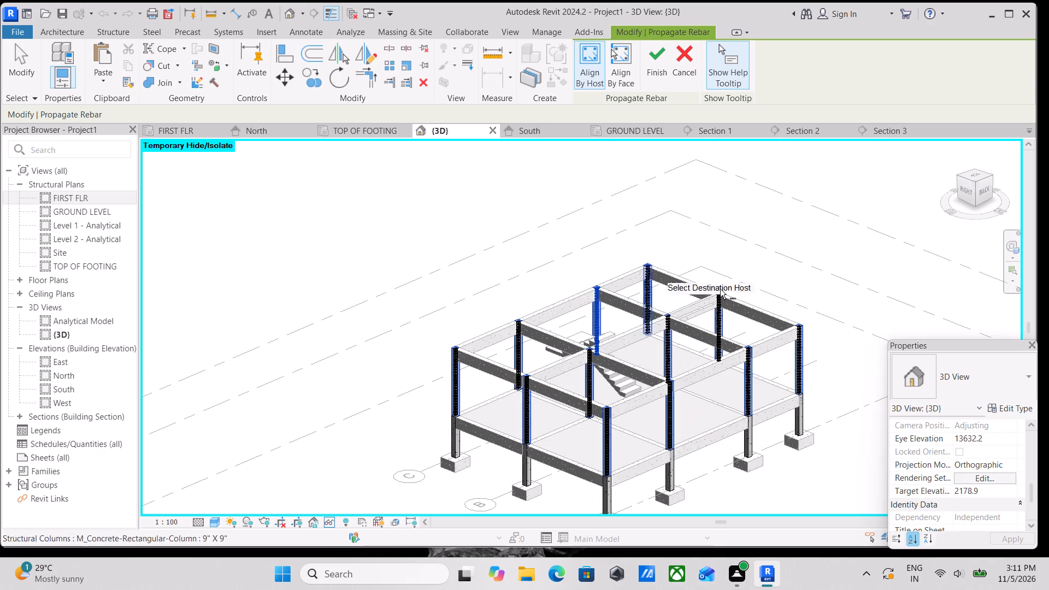
{"action": "scroll", "coordinate": [755, 264], "scroll_direction": "up", "scroll_amount": 4}
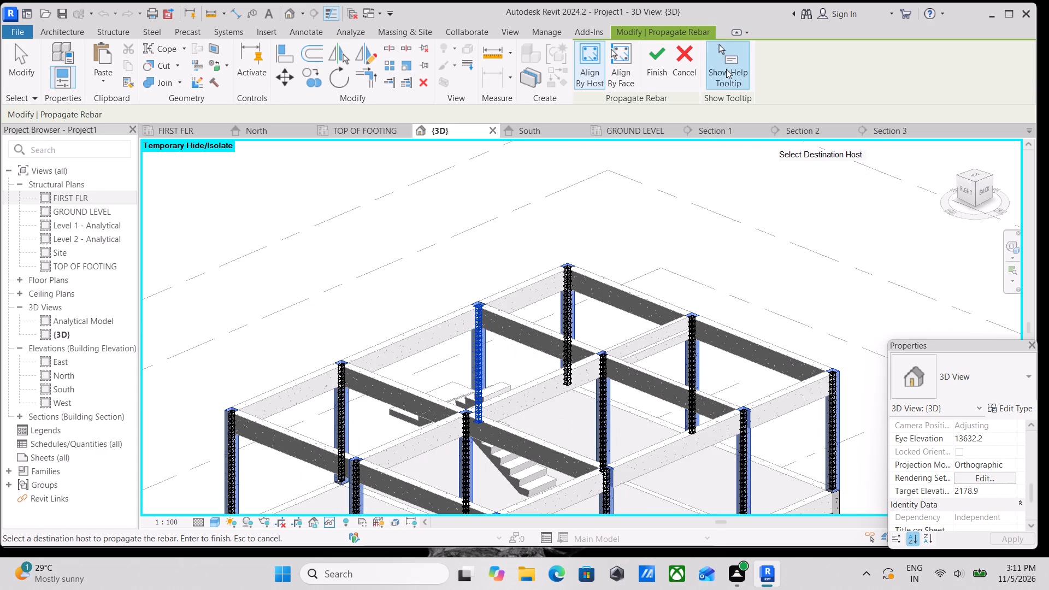
{"action": "left_click", "coordinate": [655, 60]}
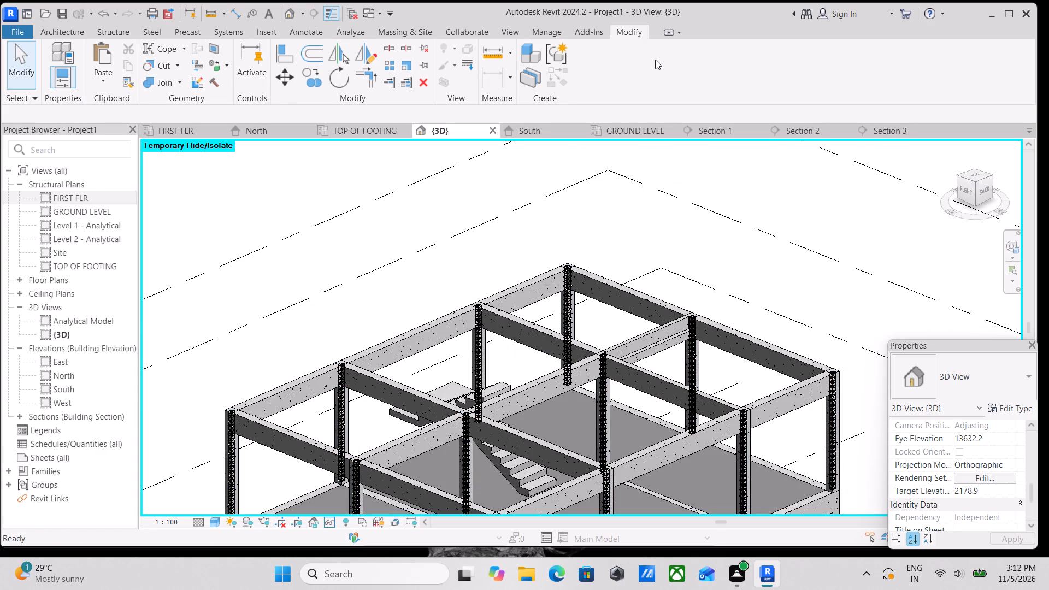
Examine the propagated reinforcement in the upper-storey columns from several sides of the building.
{"action": "scroll", "coordinate": [398, 373], "scroll_direction": "up", "scroll_amount": 6}
{"action": "middle_click_drag", "start_coordinate": [339, 437], "coordinate": [405, 349]}
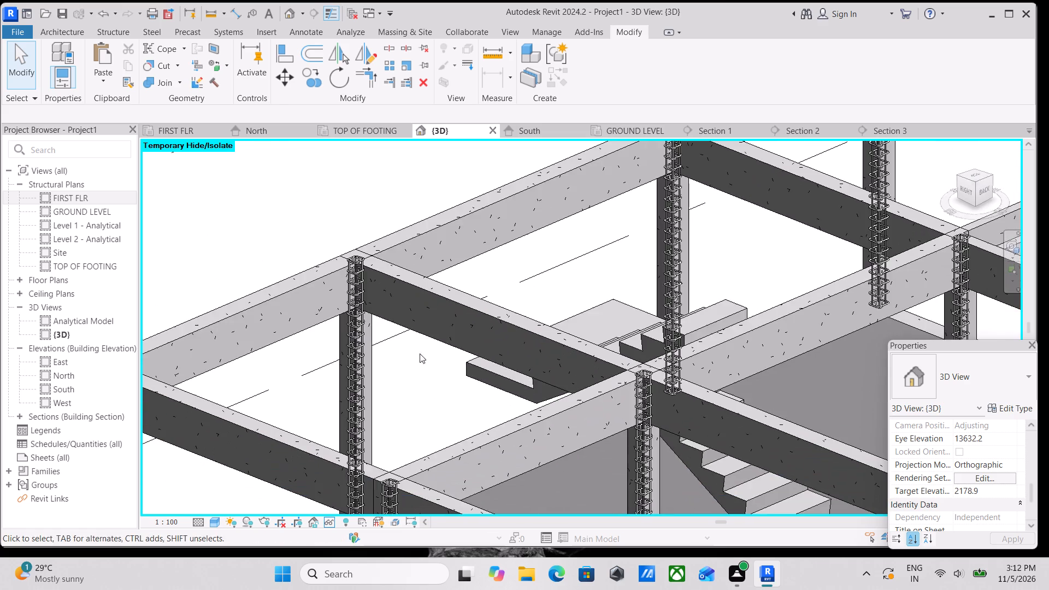
{"action": "scroll", "coordinate": [375, 388], "scroll_direction": "down", "scroll_amount": 1}
{"action": "middle_click_drag", "start_coordinate": [375, 388], "coordinate": [414, 338]}
{"action": "scroll", "coordinate": [447, 356], "scroll_direction": "down", "scroll_amount": 3}
{"action": "middle_click_drag", "start_coordinate": [471, 381], "coordinate": [504, 273], "text": "shift"}
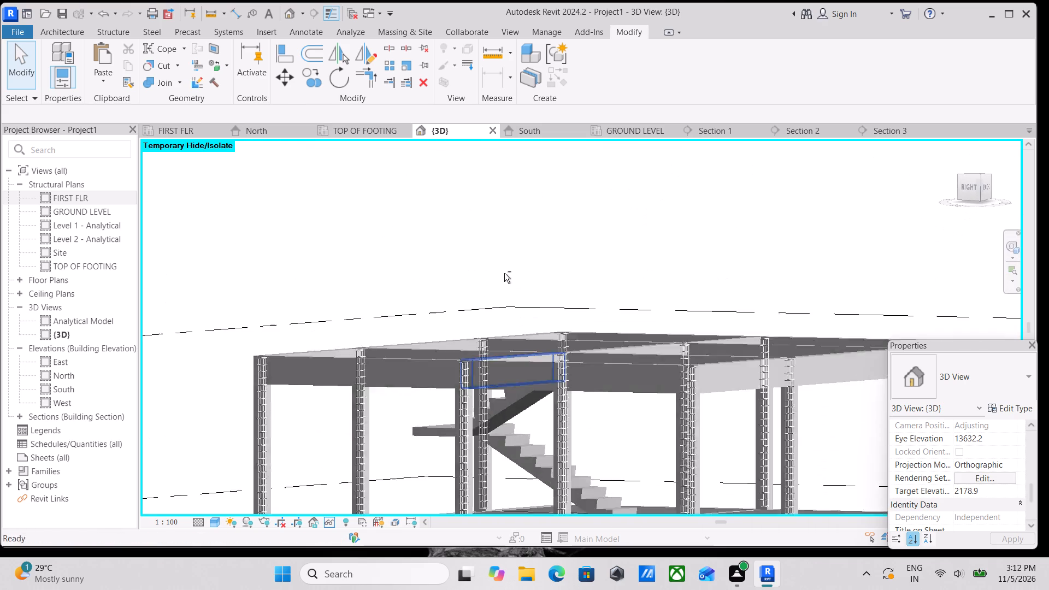
{"action": "scroll", "coordinate": [533, 432], "scroll_direction": "down", "scroll_amount": 2}
{"action": "middle_click_drag", "start_coordinate": [531, 437], "coordinate": [571, 255]}
{"action": "middle_click_drag", "start_coordinate": [588, 380], "coordinate": [605, 474], "text": "shift"}
{"action": "middle_click_drag", "start_coordinate": [547, 375], "coordinate": [593, 412], "text": "shift"}
{"action": "middle_click_drag", "start_coordinate": [508, 379], "coordinate": [628, 333]}
{"action": "middle_click_drag", "start_coordinate": [520, 316], "coordinate": [300, 300]}
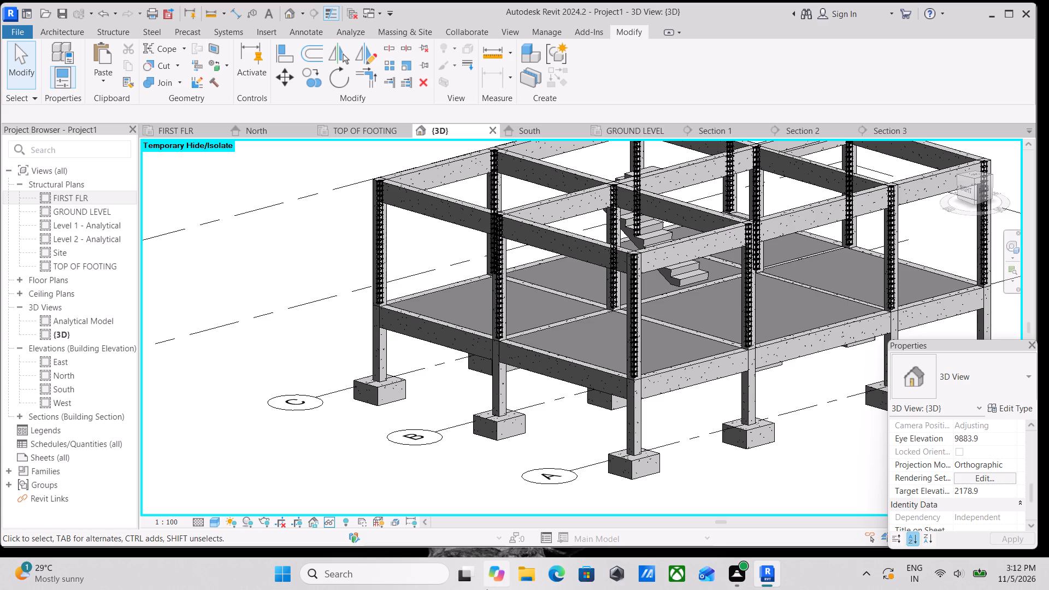
Reset the temporary hide/isolate in the {3D} view.
{"action": "scroll", "coordinate": [631, 589], "scroll_direction": "up", "scroll_amount": 2}
{"action": "type", "text": "HR"}
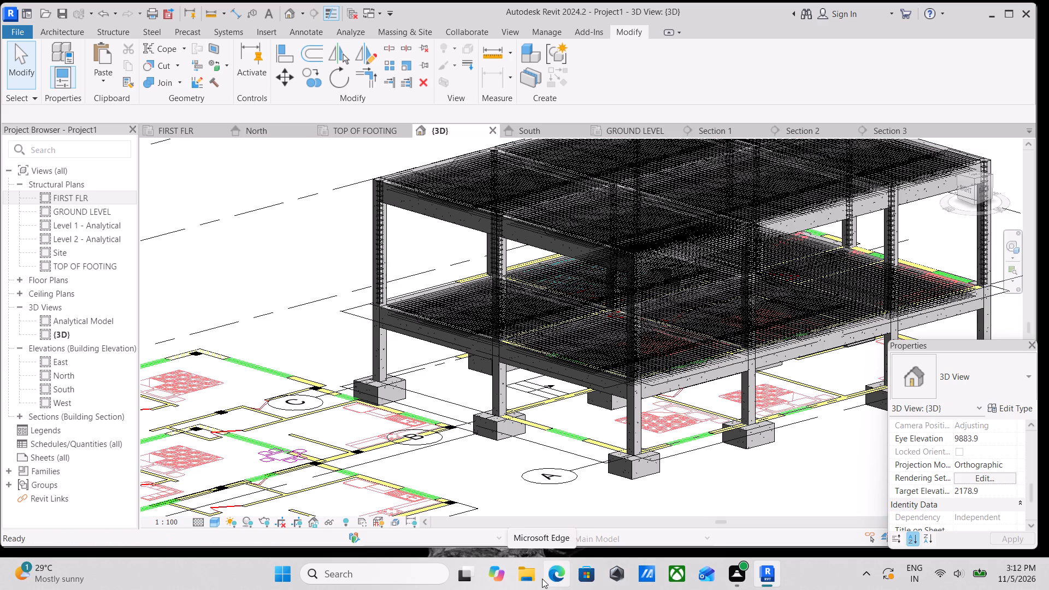
Examine the column and slab reinforcement on both levels from around the whole building.
{"action": "scroll", "coordinate": [726, 456], "scroll_direction": "up", "scroll_amount": 5}
{"action": "middle_click_drag", "start_coordinate": [697, 437], "coordinate": [682, 589]}
{"action": "scroll", "coordinate": [683, 589], "scroll_direction": "up", "scroll_amount": 1}
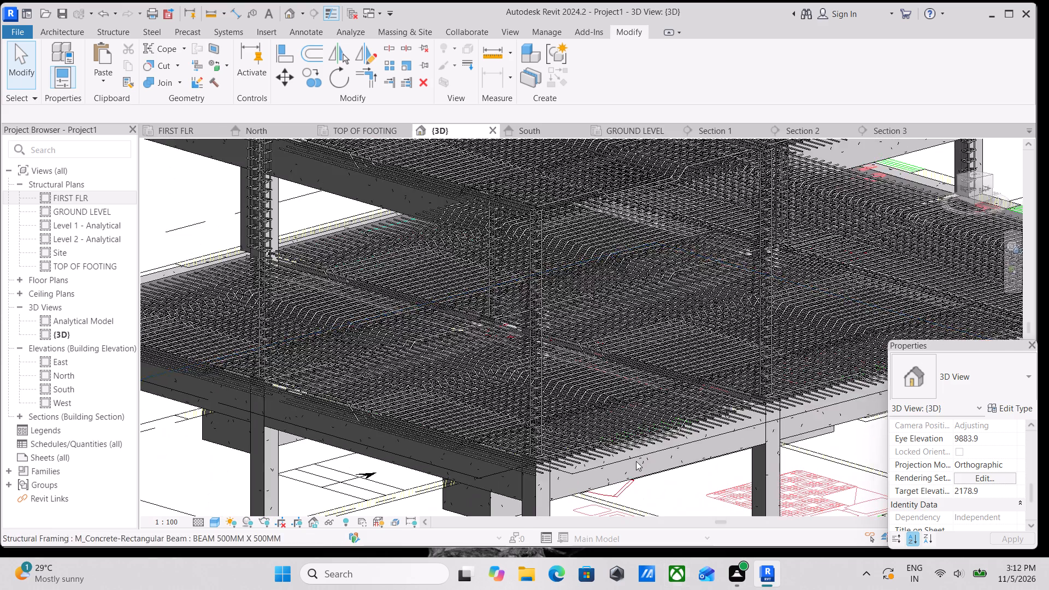
{"action": "scroll", "coordinate": [635, 458], "scroll_direction": "down", "scroll_amount": 3}
{"action": "middle_click_drag", "start_coordinate": [635, 463], "coordinate": [644, 589]}
{"action": "scroll", "coordinate": [376, 367], "scroll_direction": "up", "scroll_amount": 3}
{"action": "scroll", "coordinate": [406, 396], "scroll_direction": "down", "scroll_amount": 1}
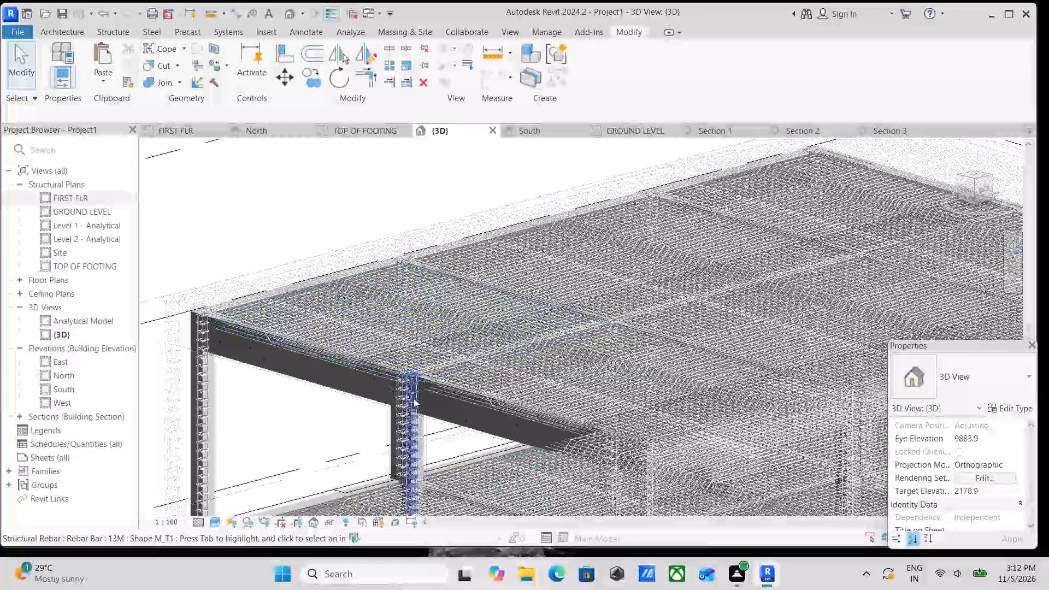
{"action": "middle_click_drag", "start_coordinate": [414, 398], "coordinate": [429, 386]}
{"action": "scroll", "coordinate": [516, 391], "scroll_direction": "up", "scroll_amount": 5}
{"action": "scroll", "coordinate": [527, 410], "scroll_direction": "down", "scroll_amount": 3}
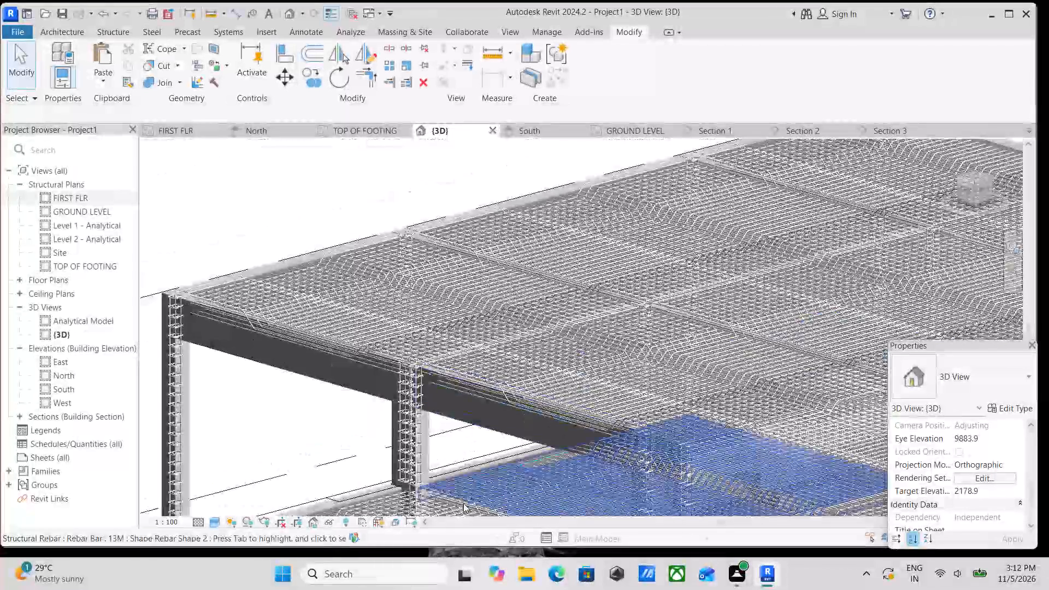
{"action": "scroll", "coordinate": [463, 503], "scroll_direction": "down", "scroll_amount": 2}
{"action": "middle_click_drag", "start_coordinate": [463, 502], "coordinate": [529, 361]}
{"action": "scroll", "coordinate": [432, 433], "scroll_direction": "up", "scroll_amount": 3}
{"action": "middle_click_drag", "start_coordinate": [360, 455], "coordinate": [443, 352]}
{"action": "middle_click_drag", "start_coordinate": [638, 414], "coordinate": [414, 320]}
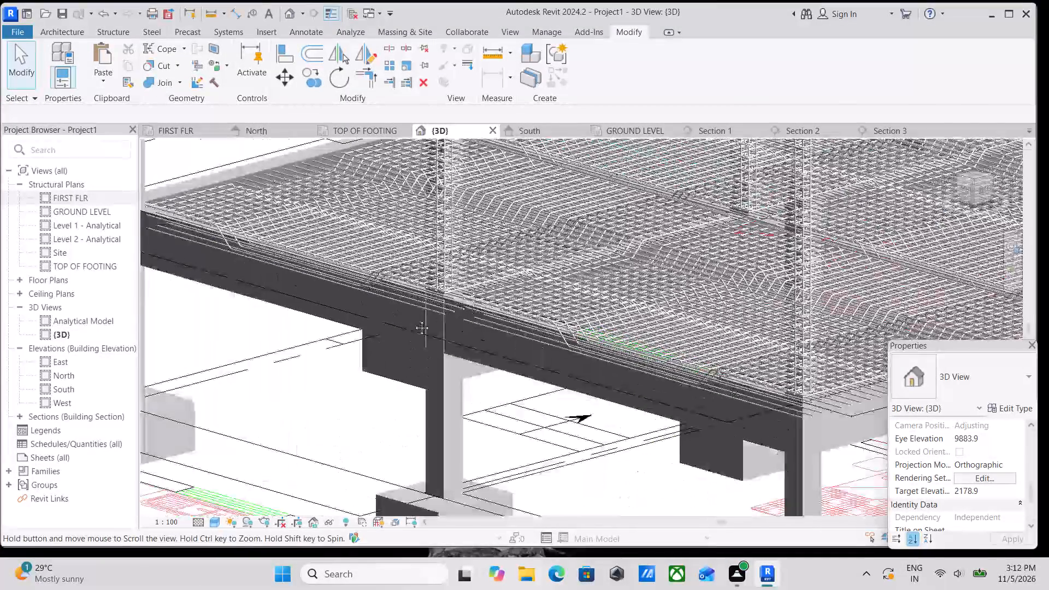
{"action": "middle_click_drag", "start_coordinate": [414, 320], "coordinate": [405, 317]}
{"action": "scroll", "coordinate": [509, 363], "scroll_direction": "down", "scroll_amount": 3}
{"action": "middle_click_drag", "start_coordinate": [503, 364], "coordinate": [230, 357]}
{"action": "scroll", "coordinate": [463, 385], "scroll_direction": "down", "scroll_amount": 2}
{"action": "middle_click_drag", "start_coordinate": [463, 385], "coordinate": [415, 455]}
{"action": "scroll", "coordinate": [460, 434], "scroll_direction": "down", "scroll_amount": 3}
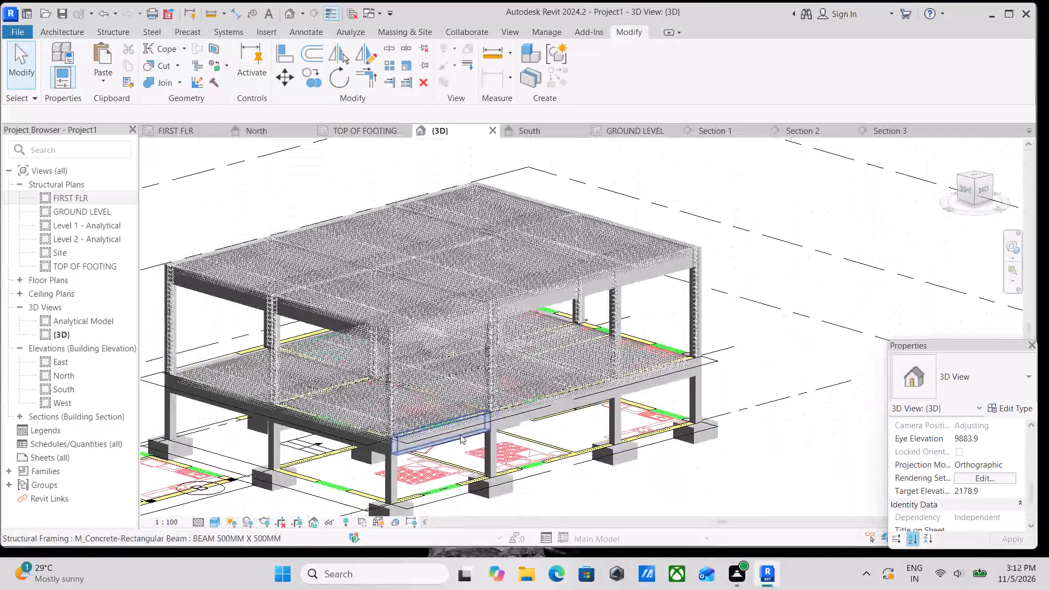
{"action": "scroll", "coordinate": [475, 440], "scroll_direction": "up", "scroll_amount": 1}
{"action": "scroll", "coordinate": [475, 440], "scroll_direction": "down", "scroll_amount": 2}
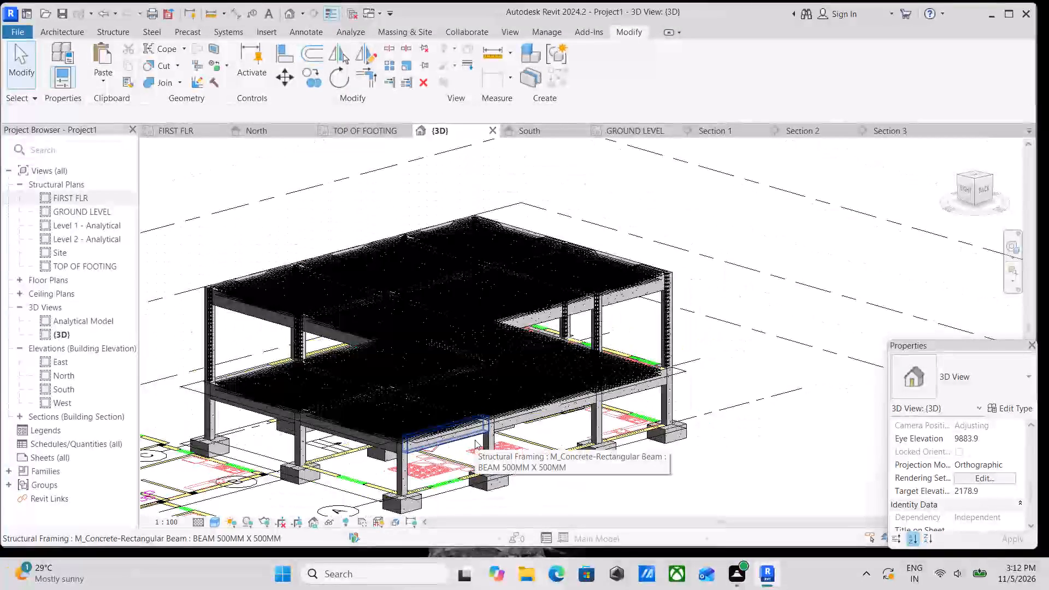
{"action": "type", "text": "HR"}
{"action": "scroll", "coordinate": [496, 428], "scroll_direction": "up", "scroll_amount": 2}
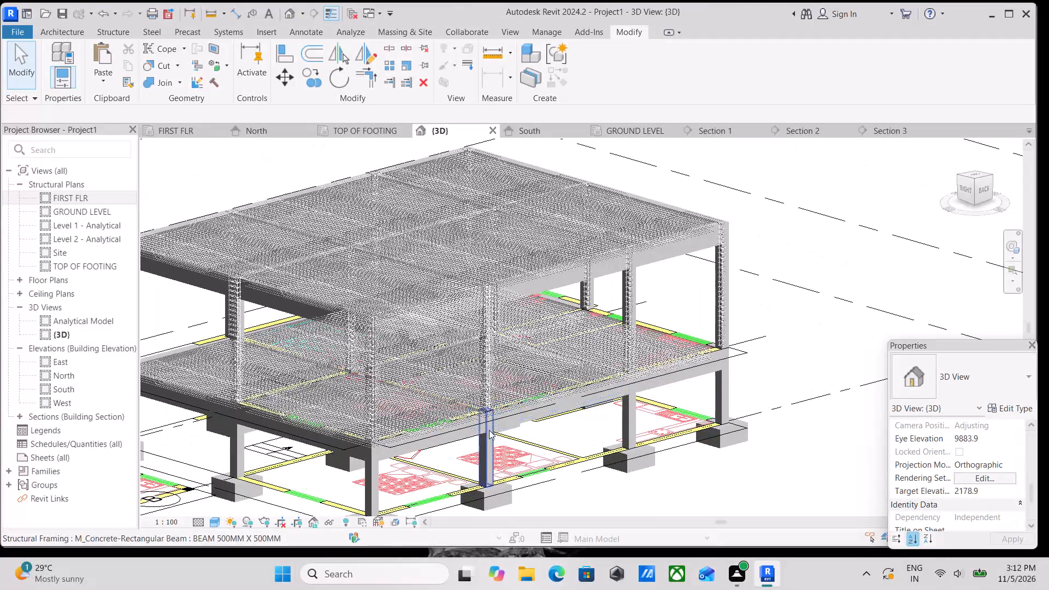
{"action": "key", "text": "Escape"}
{"action": "middle_click_drag", "start_coordinate": [382, 390], "coordinate": [497, 393]}
{"action": "scroll", "coordinate": [473, 418], "scroll_direction": "down", "scroll_amount": 3}
{"action": "middle_click_drag", "start_coordinate": [452, 424], "coordinate": [499, 414], "text": "shift"}
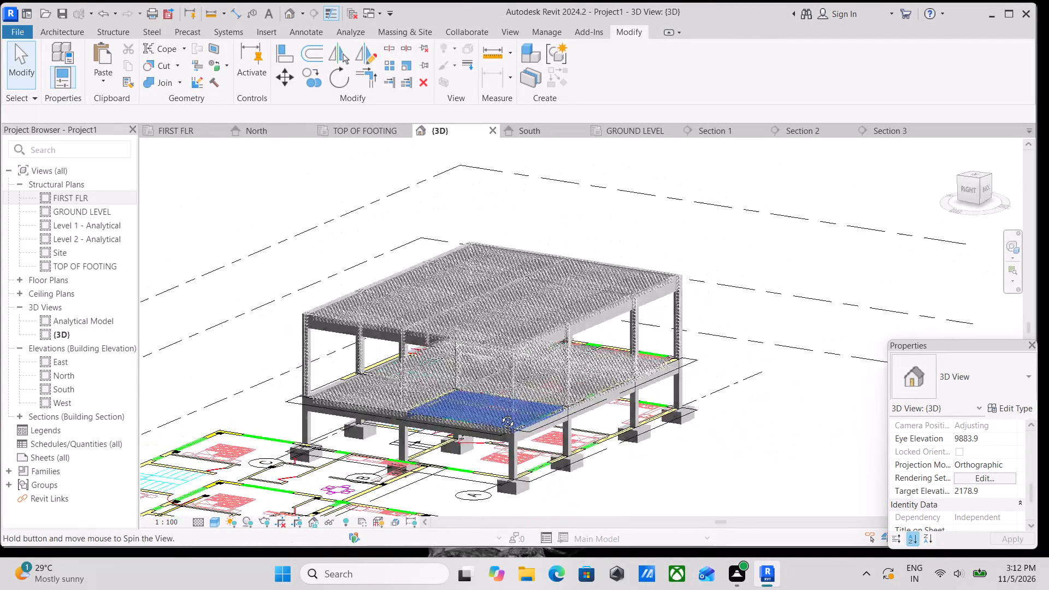
{"action": "middle_click_drag", "start_coordinate": [499, 414], "coordinate": [583, 400], "text": "shift"}
{"action": "middle_click_drag", "start_coordinate": [499, 411], "coordinate": [580, 391], "text": "shift"}
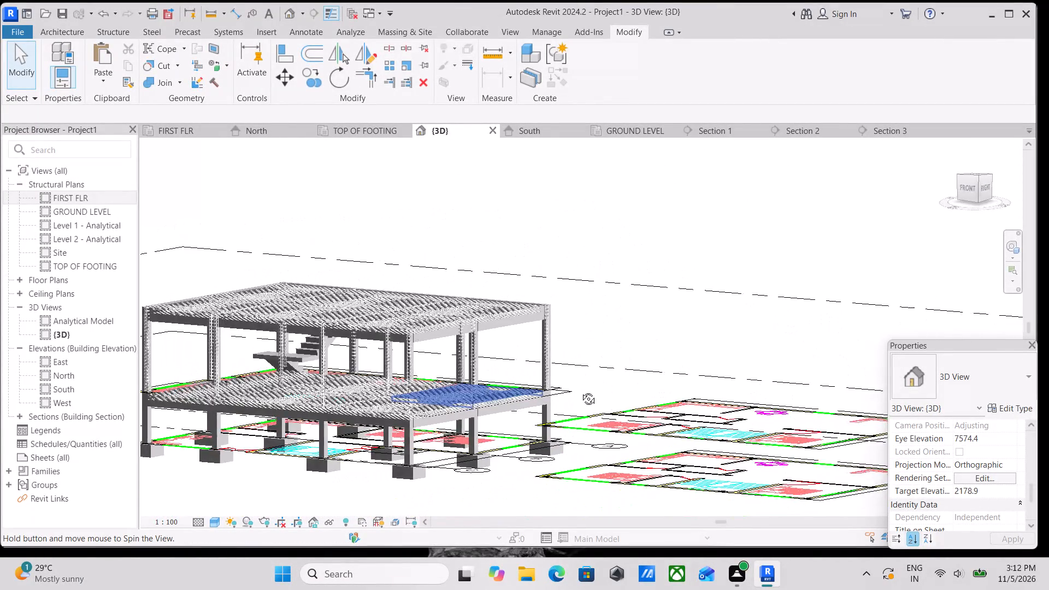
{"action": "middle_click_drag", "start_coordinate": [580, 391], "coordinate": [346, 483], "text": "shift"}
Select all instances of the 13M rebar, starting from a bar set in the lower slab, and temporarily hide them in the {3D} view.
{"action": "scroll", "coordinate": [371, 463], "scroll_direction": "up", "scroll_amount": 2}
{"action": "scroll", "coordinate": [519, 406], "scroll_direction": "up", "scroll_amount": 5}
{"action": "left_click", "coordinate": [518, 406]}
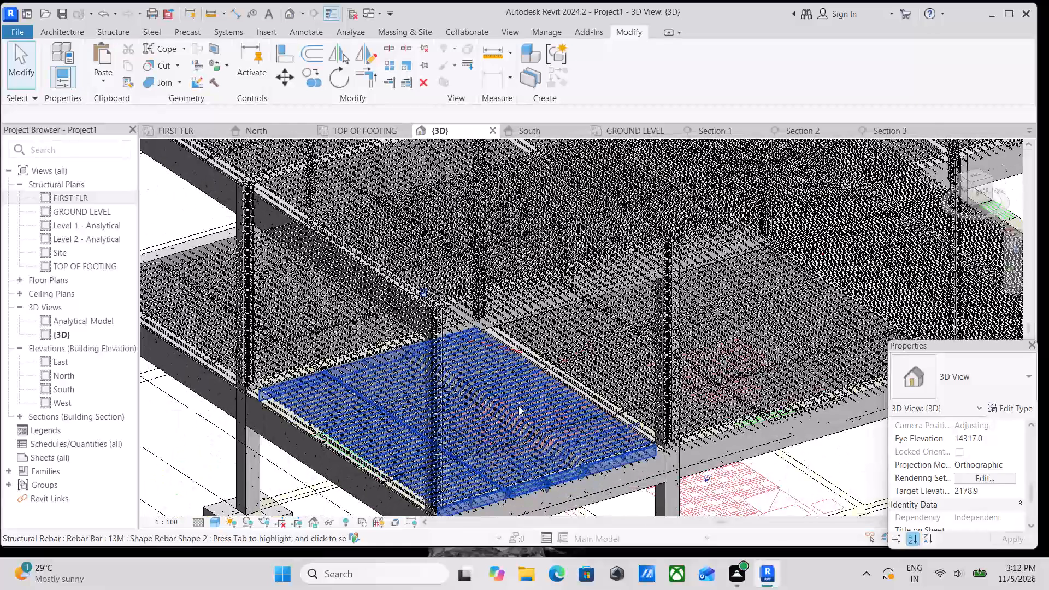
{"action": "type", "text": "SA"}
{"action": "scroll", "coordinate": [518, 406], "scroll_direction": "down", "scroll_amount": 1}
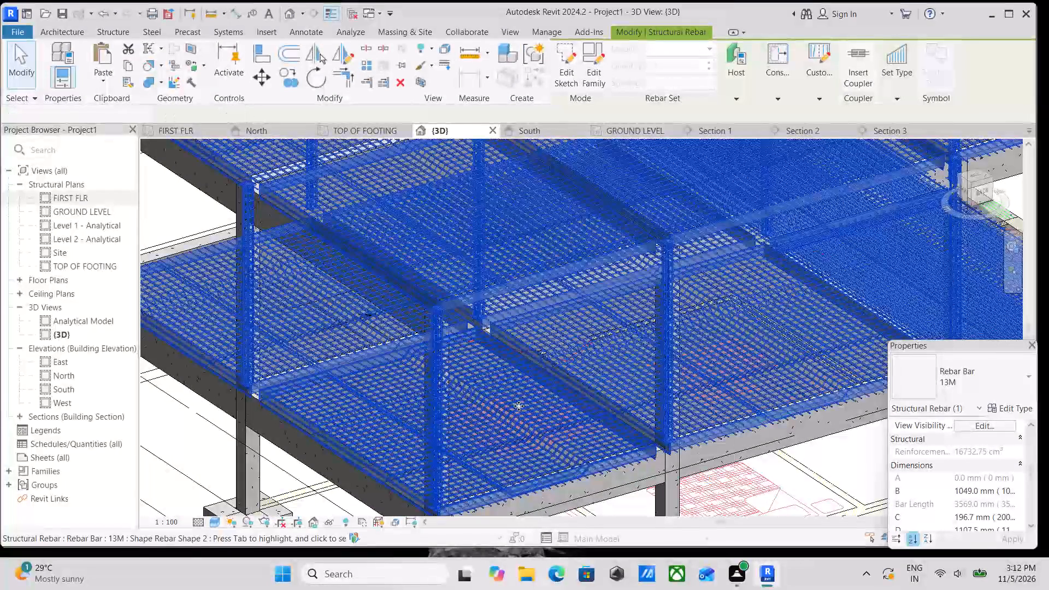
{"action": "scroll", "coordinate": [518, 406], "scroll_direction": "down", "scroll_amount": 1}
{"action": "middle_click_drag", "start_coordinate": [518, 406], "coordinate": [508, 451]}
{"action": "type", "text": "HH"}
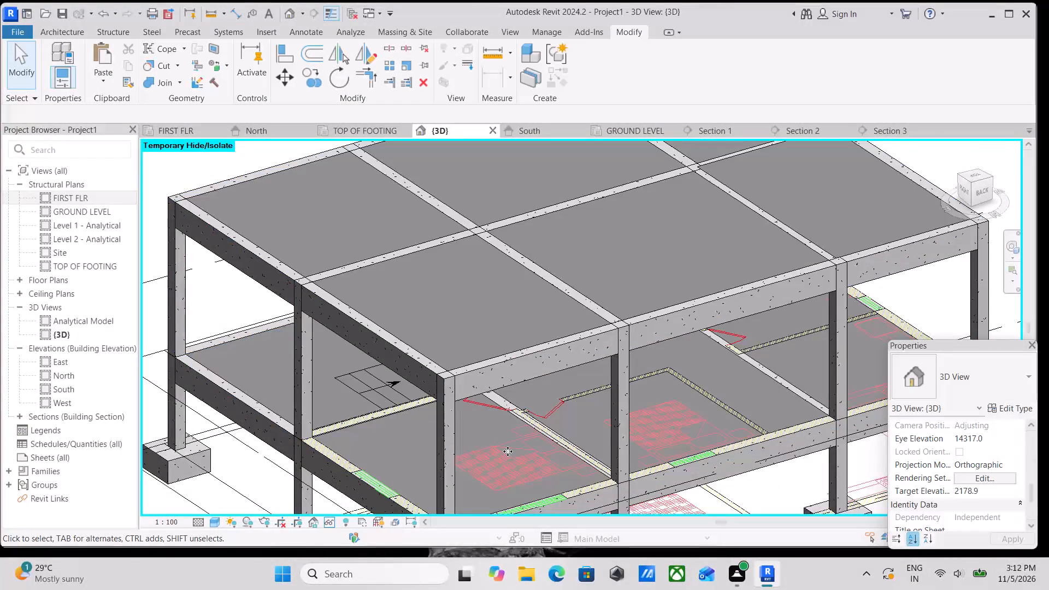
{"action": "scroll", "coordinate": [508, 451], "scroll_direction": "down", "scroll_amount": 3}
{"action": "middle_click_drag", "start_coordinate": [508, 451], "coordinate": [520, 442]}
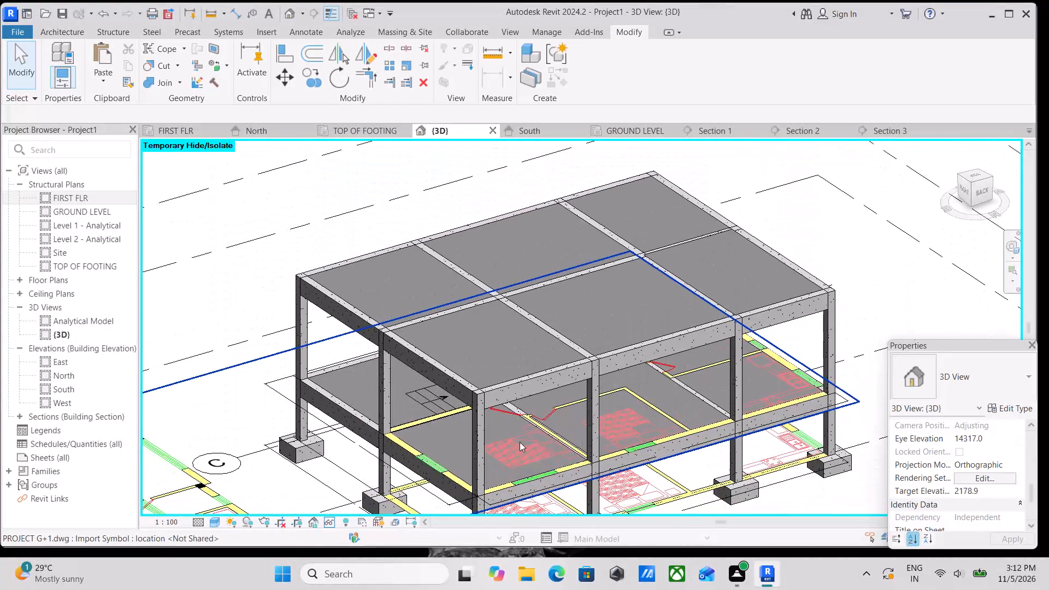
Examine the GROUND LEVEL, FIRST FLR and TOP OF FOOTING structural plans, checking the columns, beams, stair and footings along the grids.
{"action": "scroll", "coordinate": [501, 436], "scroll_direction": "down", "scroll_amount": 1}
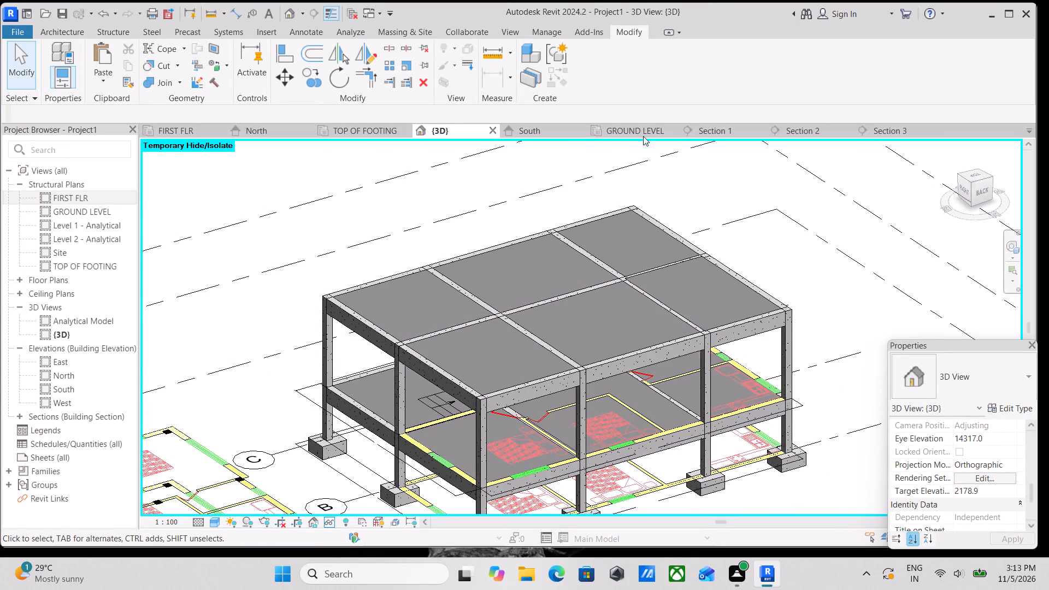
{"action": "left_click", "coordinate": [616, 129]}
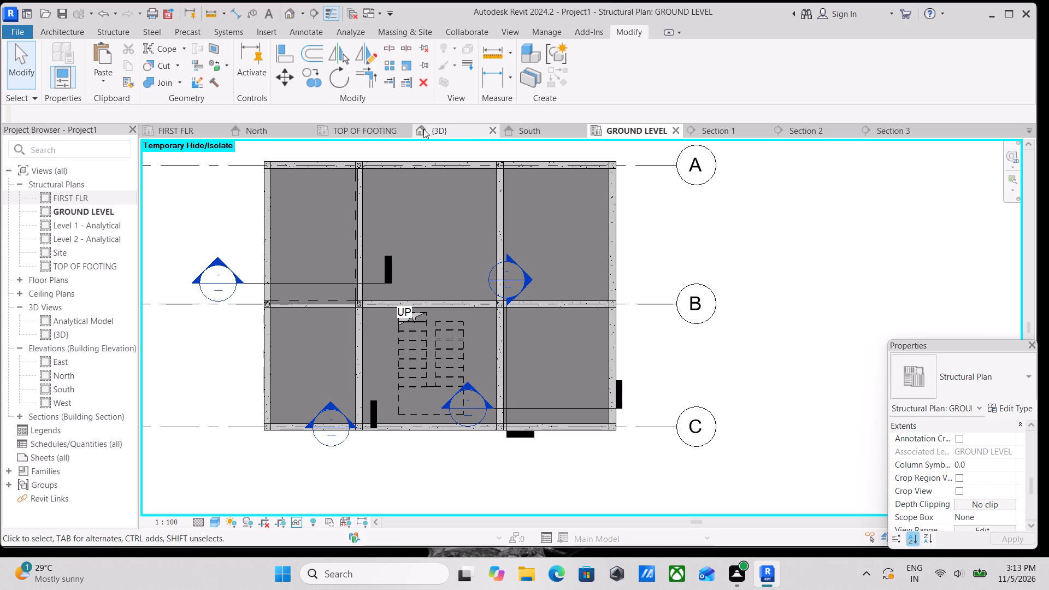
{"action": "left_click", "coordinate": [423, 126]}
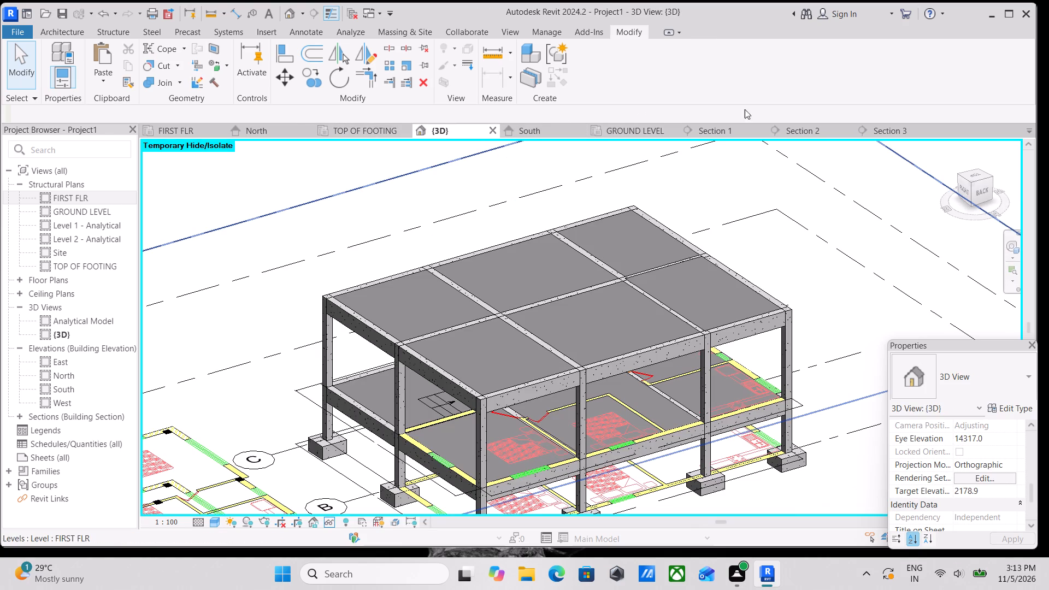
{"action": "left_click", "coordinate": [639, 131]}
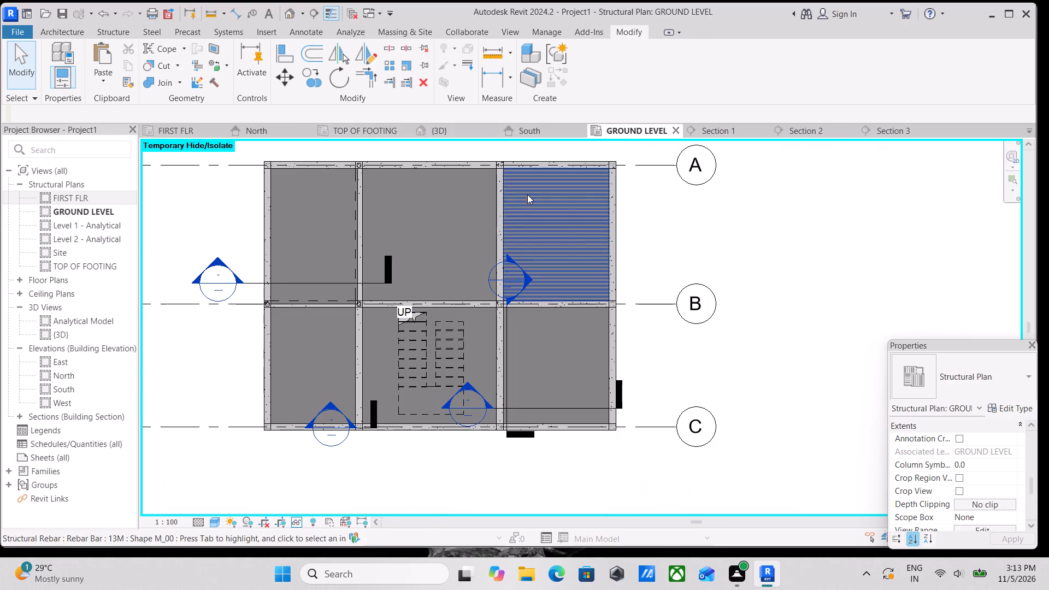
{"action": "left_click", "coordinate": [159, 134]}
{"action": "scroll", "coordinate": [482, 353], "scroll_direction": "down", "scroll_amount": 3}
{"action": "scroll", "coordinate": [614, 367], "scroll_direction": "down", "scroll_amount": 4}
{"action": "scroll", "coordinate": [669, 380], "scroll_direction": "down", "scroll_amount": 4}
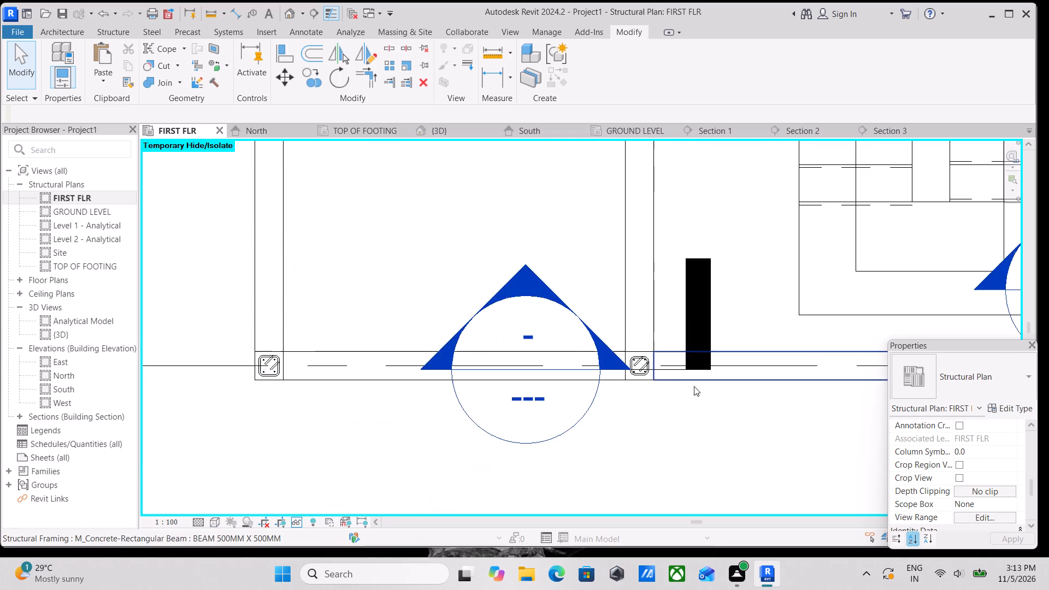
{"action": "scroll", "coordinate": [694, 386], "scroll_direction": "down", "scroll_amount": 8}
{"action": "middle_click_drag", "start_coordinate": [713, 396], "coordinate": [558, 427]}
{"action": "scroll", "coordinate": [545, 388], "scroll_direction": "down", "scroll_amount": 3}
{"action": "middle_click_drag", "start_coordinate": [545, 390], "coordinate": [535, 434]}
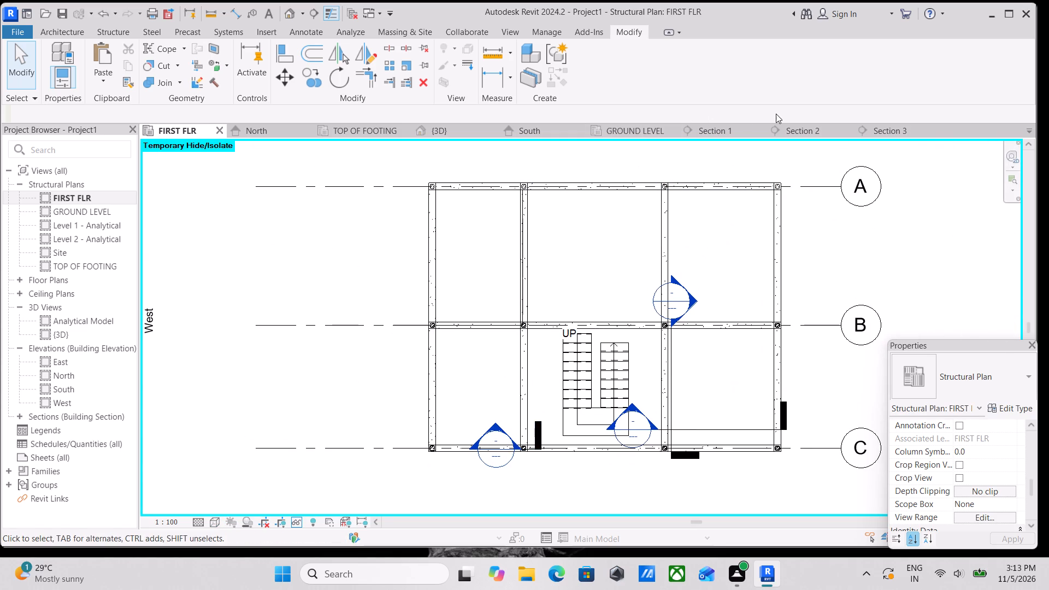
{"action": "scroll", "coordinate": [585, 296], "scroll_direction": "up", "scroll_amount": 1}
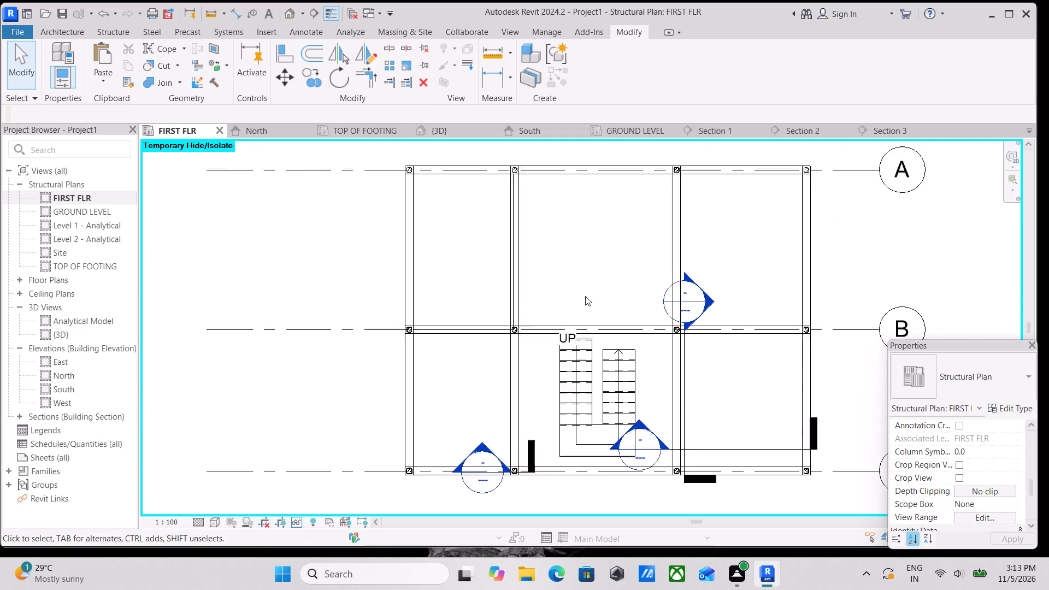
{"action": "scroll", "coordinate": [585, 296], "scroll_direction": "up", "scroll_amount": 1}
{"action": "middle_click_drag", "start_coordinate": [585, 296], "coordinate": [545, 365]}
{"action": "scroll", "coordinate": [459, 305], "scroll_direction": "up", "scroll_amount": 2}
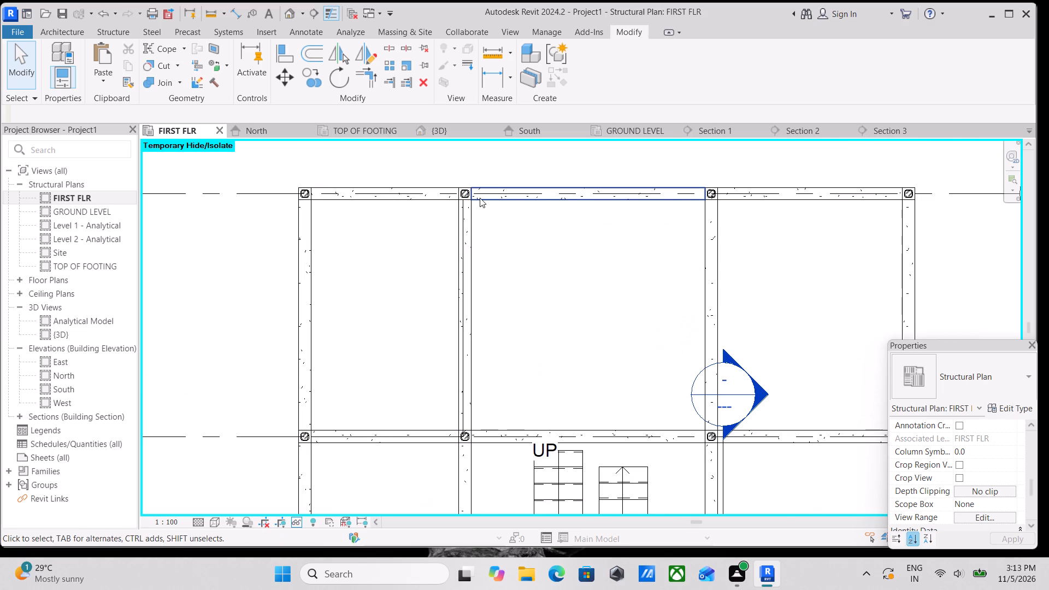
{"action": "left_click", "coordinate": [385, 136]}
{"action": "scroll", "coordinate": [411, 368], "scroll_direction": "down", "scroll_amount": 3}
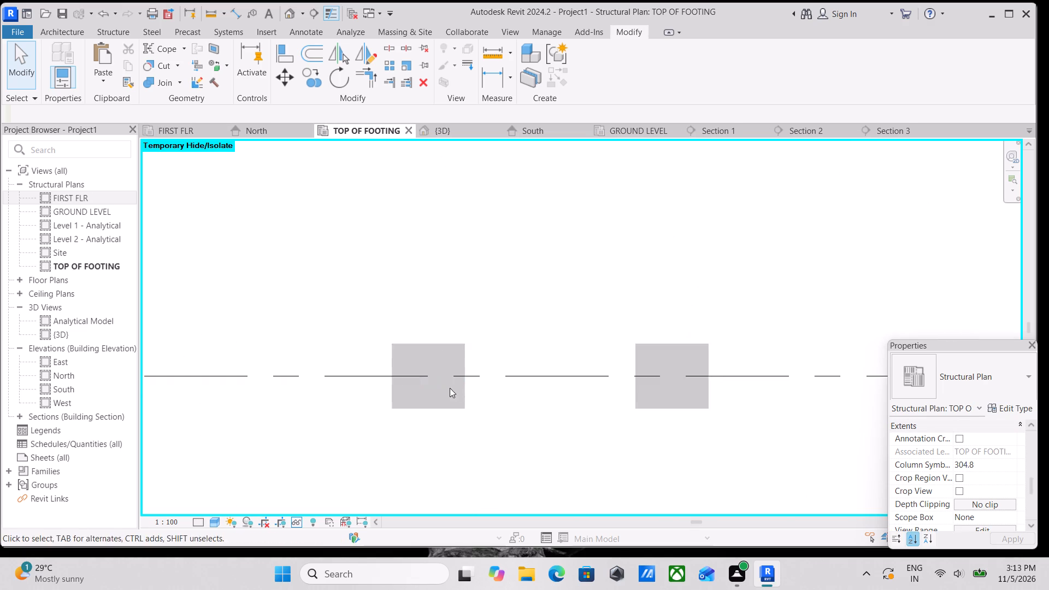
{"action": "scroll", "coordinate": [450, 388], "scroll_direction": "down", "scroll_amount": 5}
{"action": "middle_click_drag", "start_coordinate": [505, 381], "coordinate": [535, 317]}
{"action": "scroll", "coordinate": [545, 380], "scroll_direction": "down", "scroll_amount": 3}
{"action": "middle_click_drag", "start_coordinate": [545, 376], "coordinate": [541, 304]}
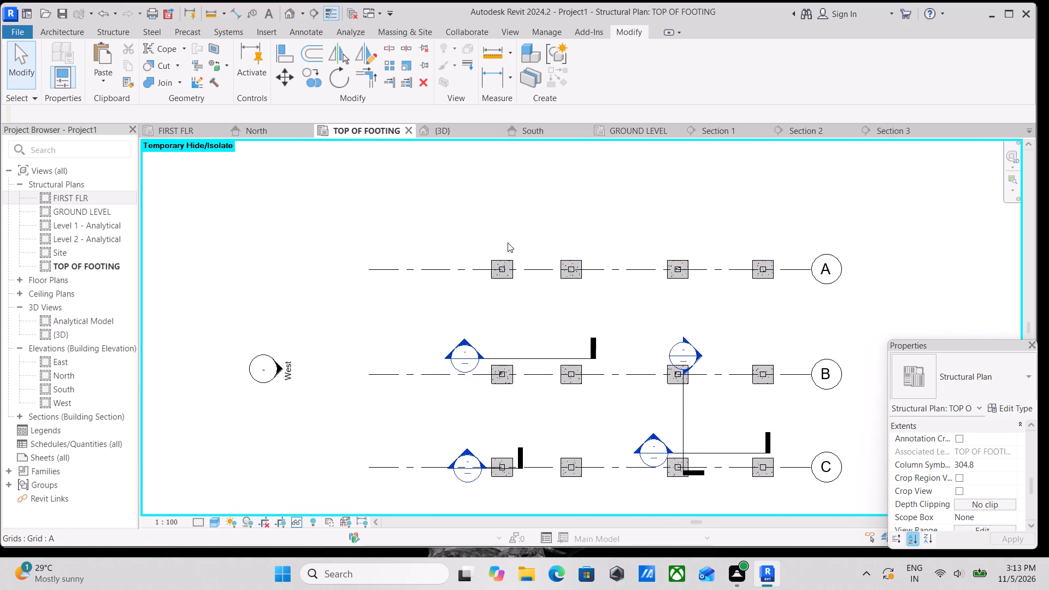
{"action": "scroll", "coordinate": [505, 241], "scroll_direction": "up", "scroll_amount": 4}
{"action": "scroll", "coordinate": [505, 293], "scroll_direction": "up", "scroll_amount": 4}
{"action": "middle_click_drag", "start_coordinate": [496, 300], "coordinate": [428, 359]}
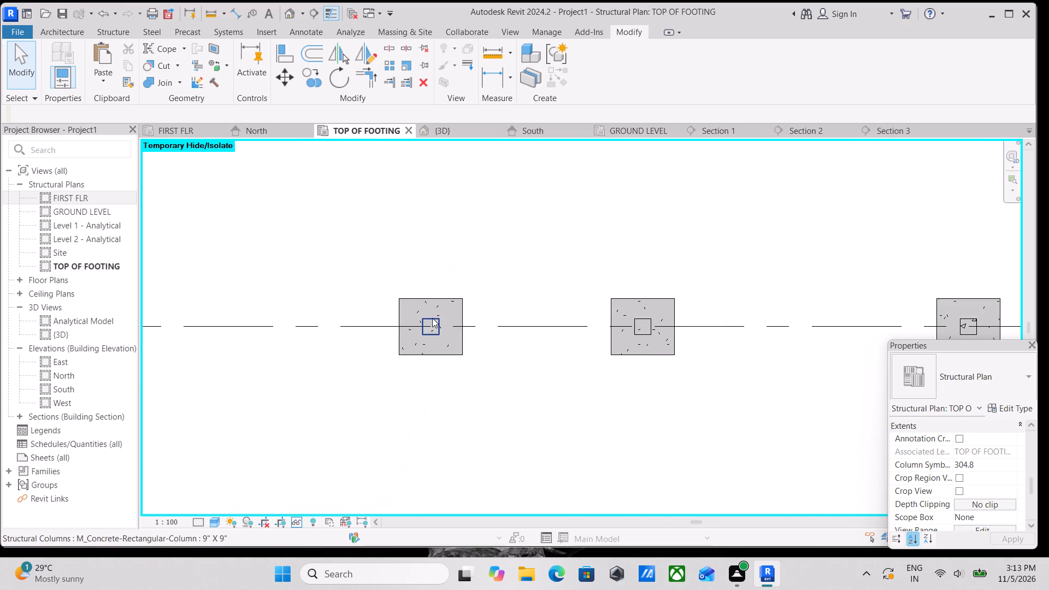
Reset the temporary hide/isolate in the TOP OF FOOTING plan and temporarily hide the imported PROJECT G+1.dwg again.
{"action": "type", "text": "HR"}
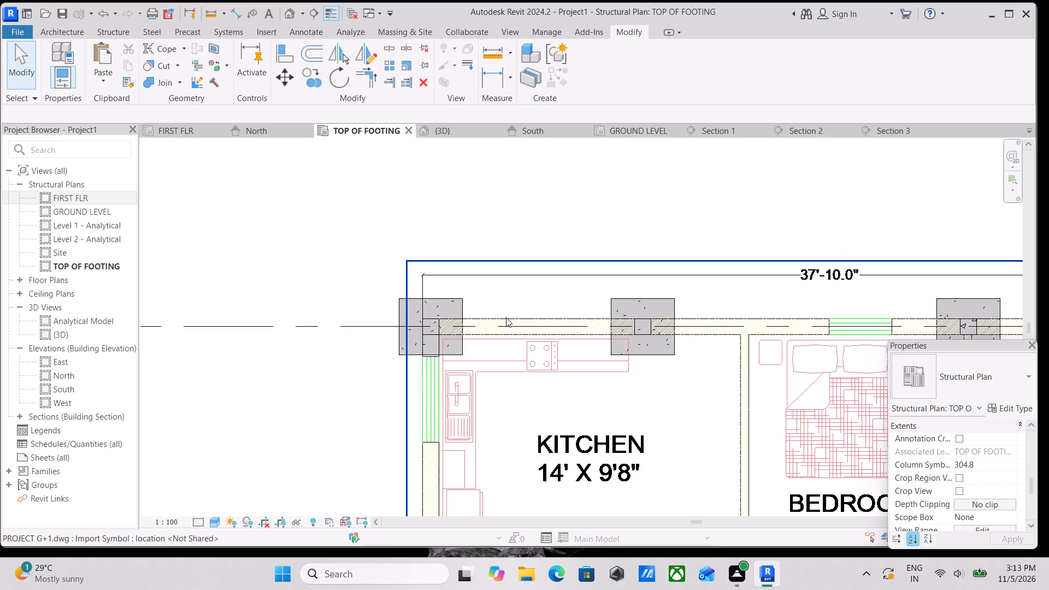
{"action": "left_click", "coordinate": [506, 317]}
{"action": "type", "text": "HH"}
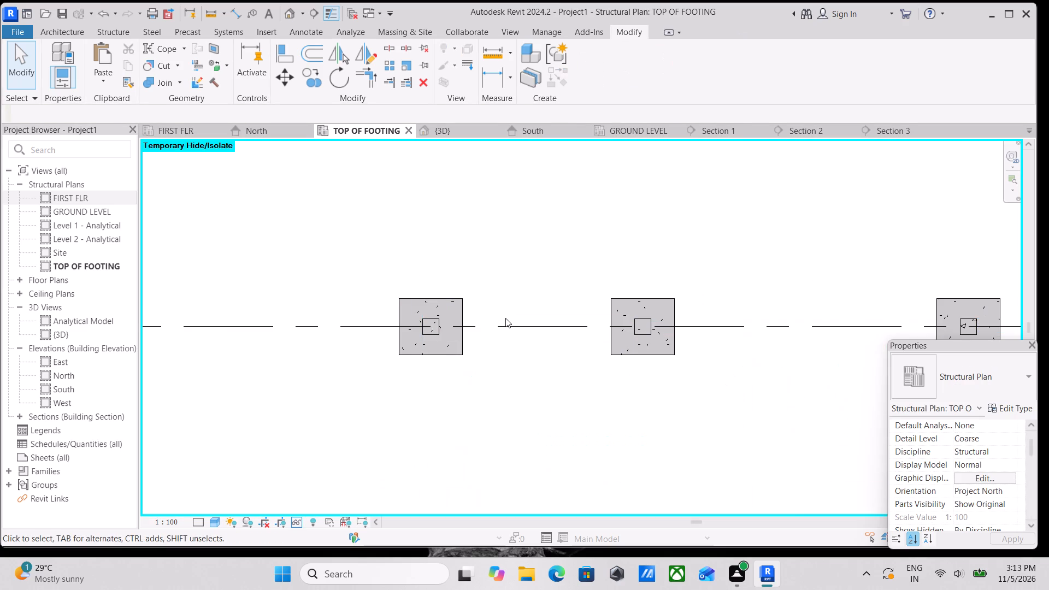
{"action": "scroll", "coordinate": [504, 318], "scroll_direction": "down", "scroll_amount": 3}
Examine the building frame and its levels in the {3D} view, including straight from the back, and dismiss the save reminder.
{"action": "left_click", "coordinate": [443, 129]}
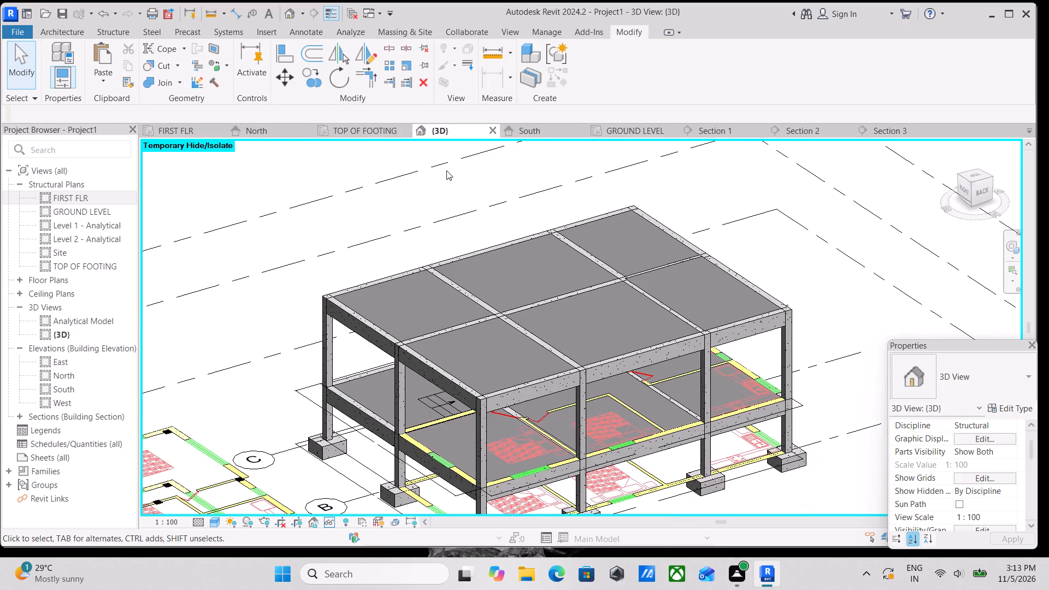
{"action": "middle_click_drag", "start_coordinate": [475, 386], "coordinate": [507, 335]}
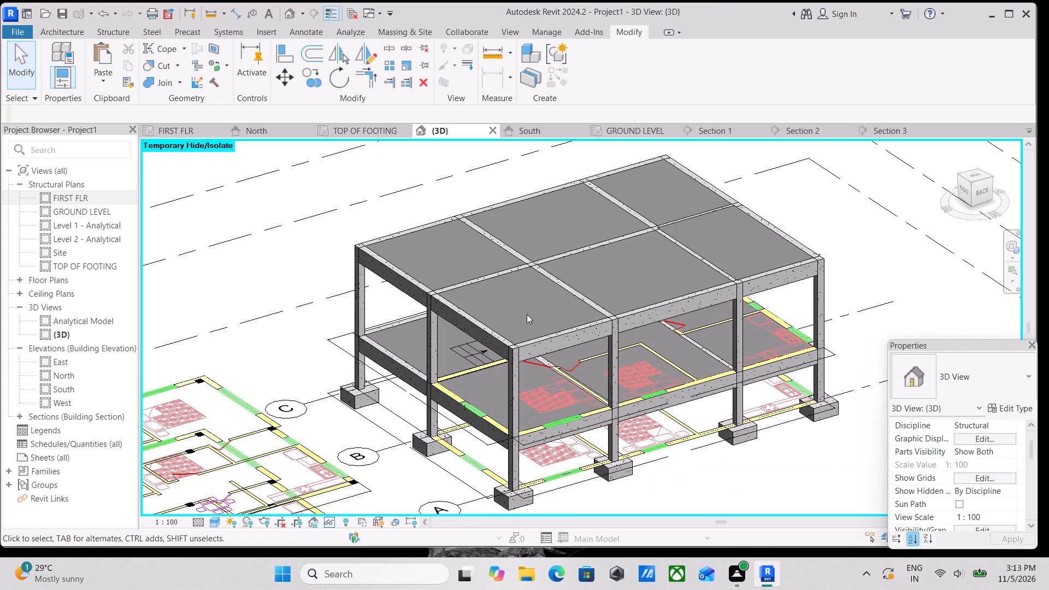
{"action": "middle_click_drag", "start_coordinate": [527, 414], "coordinate": [417, 418]}
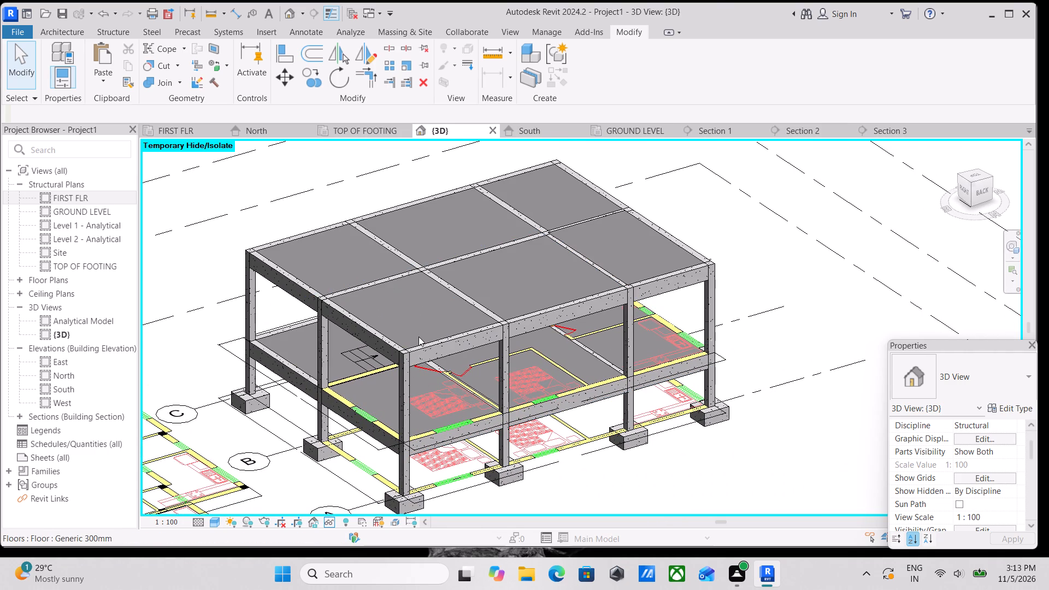
{"action": "key", "text": "Escape"}
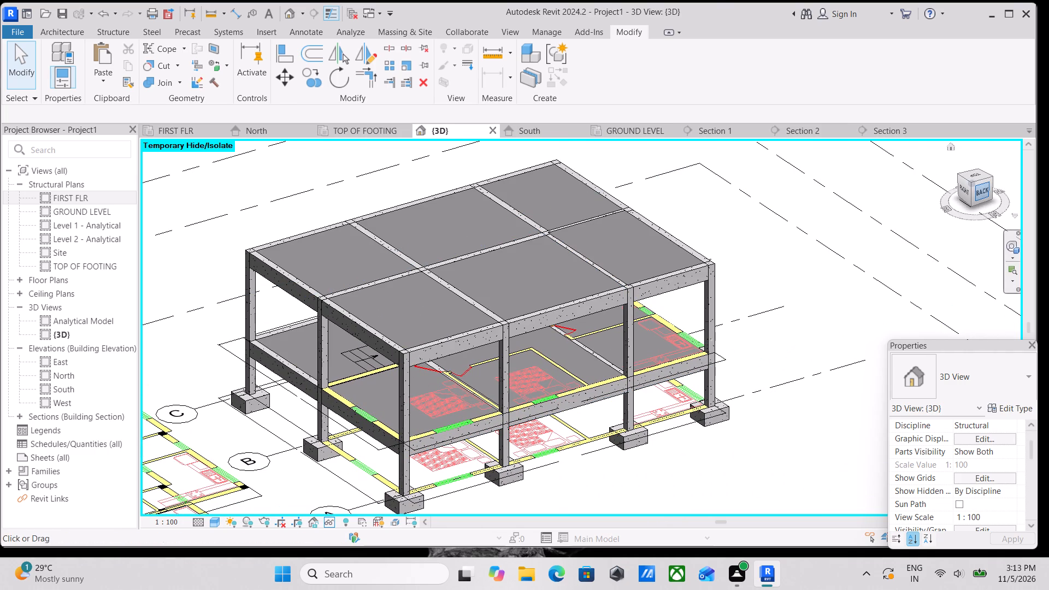
{"action": "left_click", "coordinate": [982, 192]}
{"action": "scroll", "coordinate": [584, 320], "scroll_direction": "up", "scroll_amount": 2}
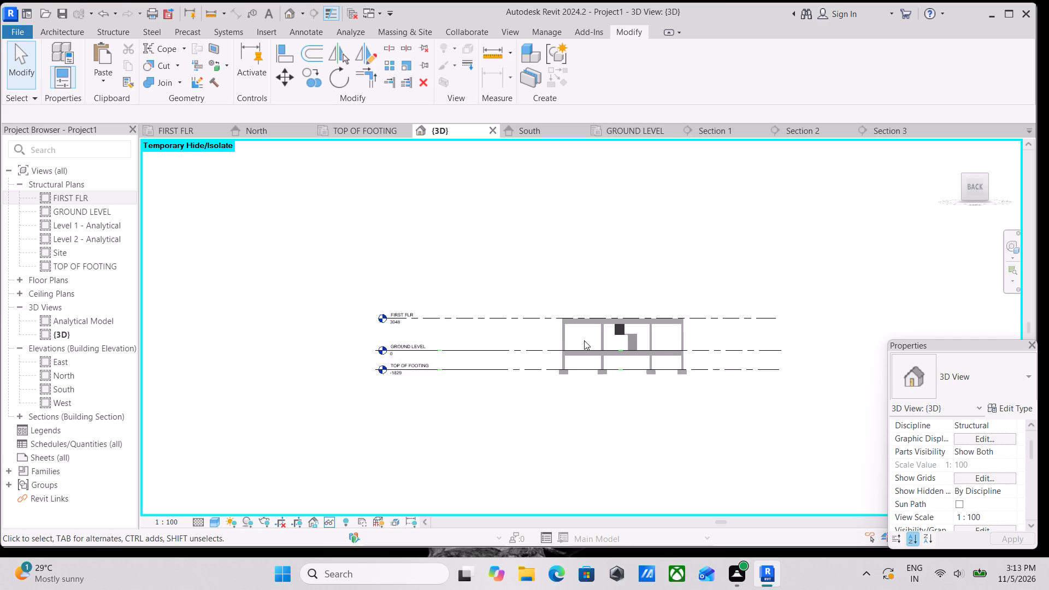
{"action": "scroll", "coordinate": [584, 340], "scroll_direction": "up", "scroll_amount": 4}
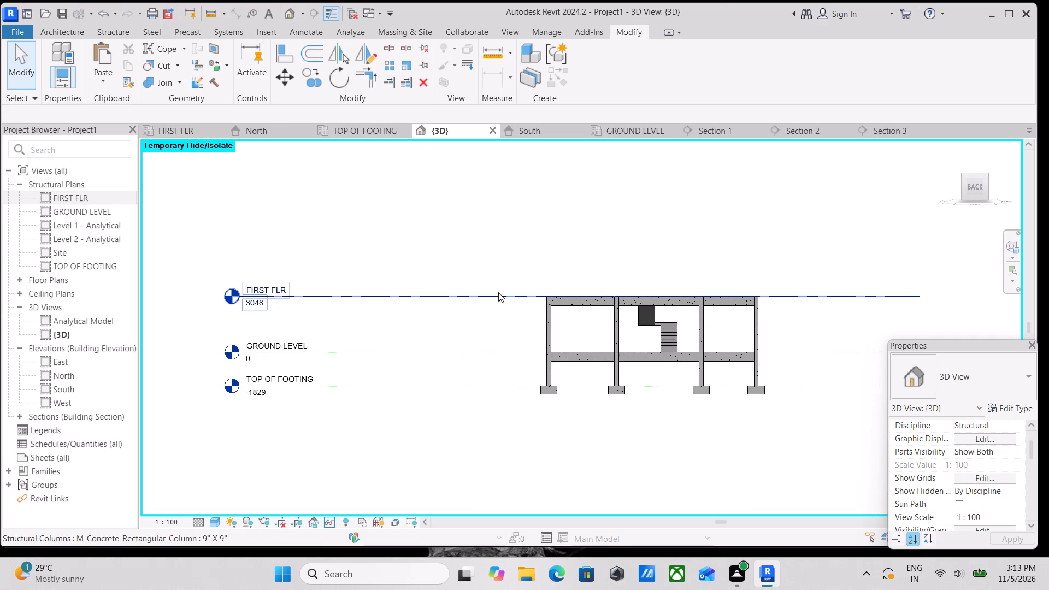
{"action": "key", "text": "Escape"}
{"action": "middle_click_drag", "start_coordinate": [433, 374], "coordinate": [414, 429]}
{"action": "scroll", "coordinate": [414, 429], "scroll_direction": "up", "scroll_amount": 1}
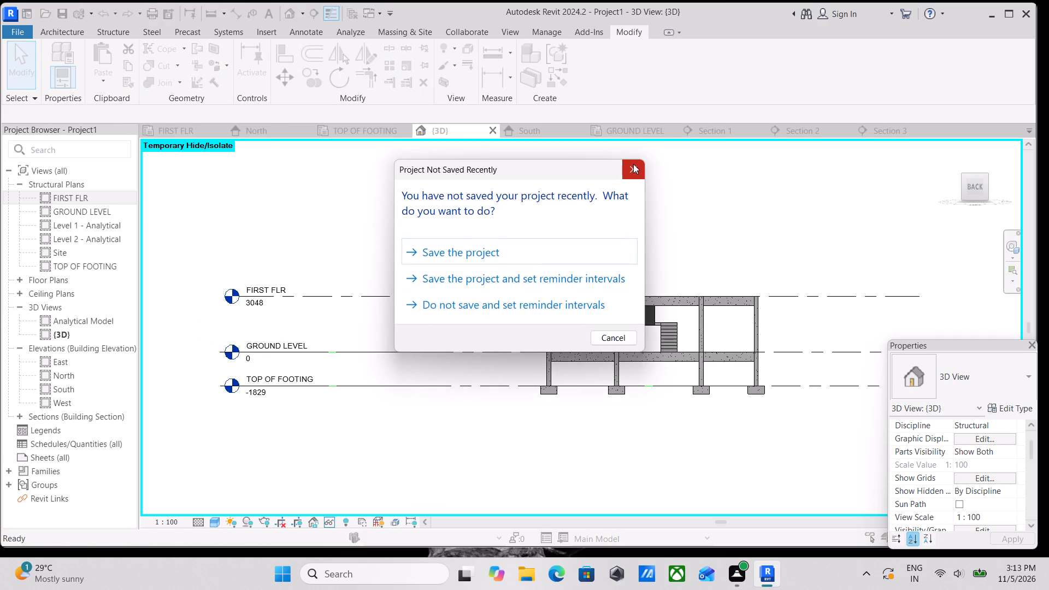
{"action": "left_click", "coordinate": [633, 164]}
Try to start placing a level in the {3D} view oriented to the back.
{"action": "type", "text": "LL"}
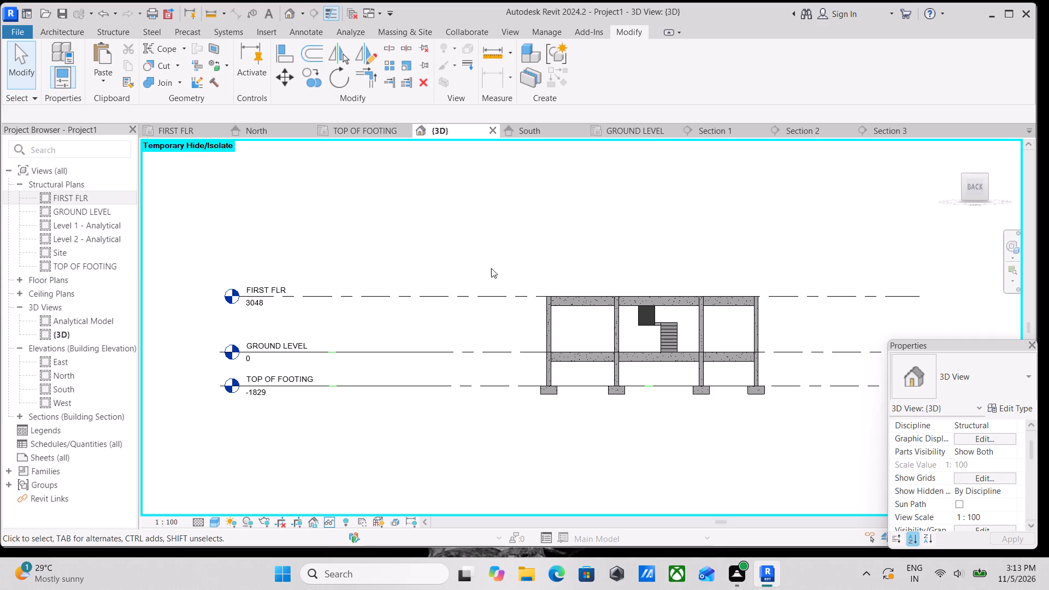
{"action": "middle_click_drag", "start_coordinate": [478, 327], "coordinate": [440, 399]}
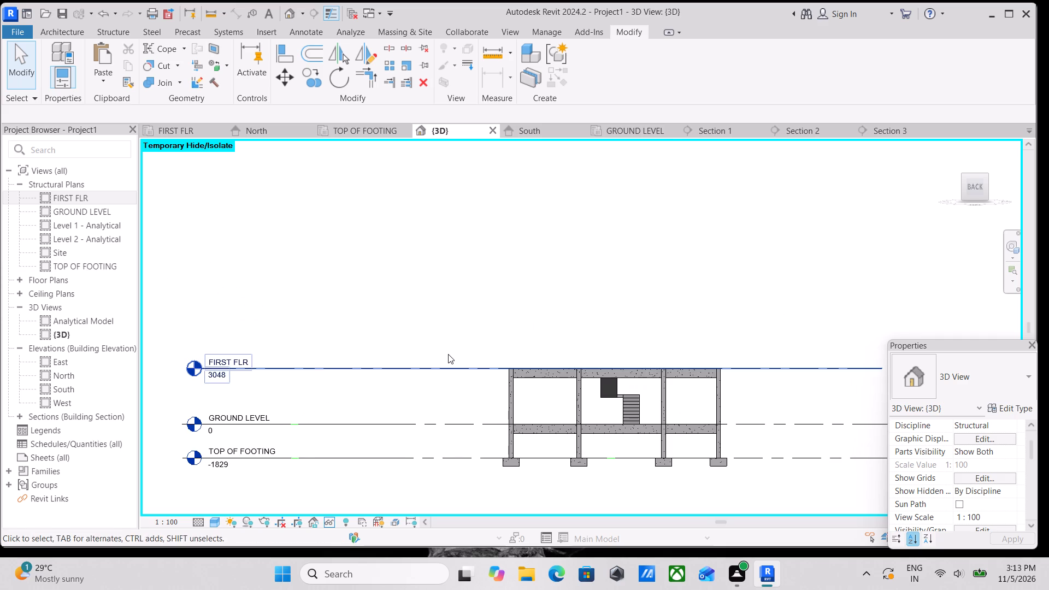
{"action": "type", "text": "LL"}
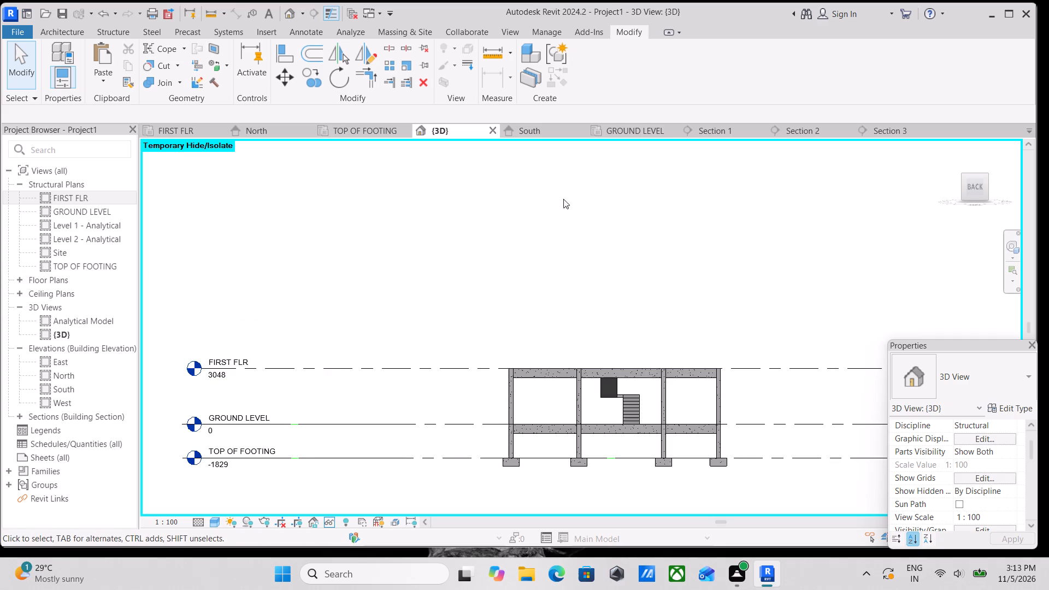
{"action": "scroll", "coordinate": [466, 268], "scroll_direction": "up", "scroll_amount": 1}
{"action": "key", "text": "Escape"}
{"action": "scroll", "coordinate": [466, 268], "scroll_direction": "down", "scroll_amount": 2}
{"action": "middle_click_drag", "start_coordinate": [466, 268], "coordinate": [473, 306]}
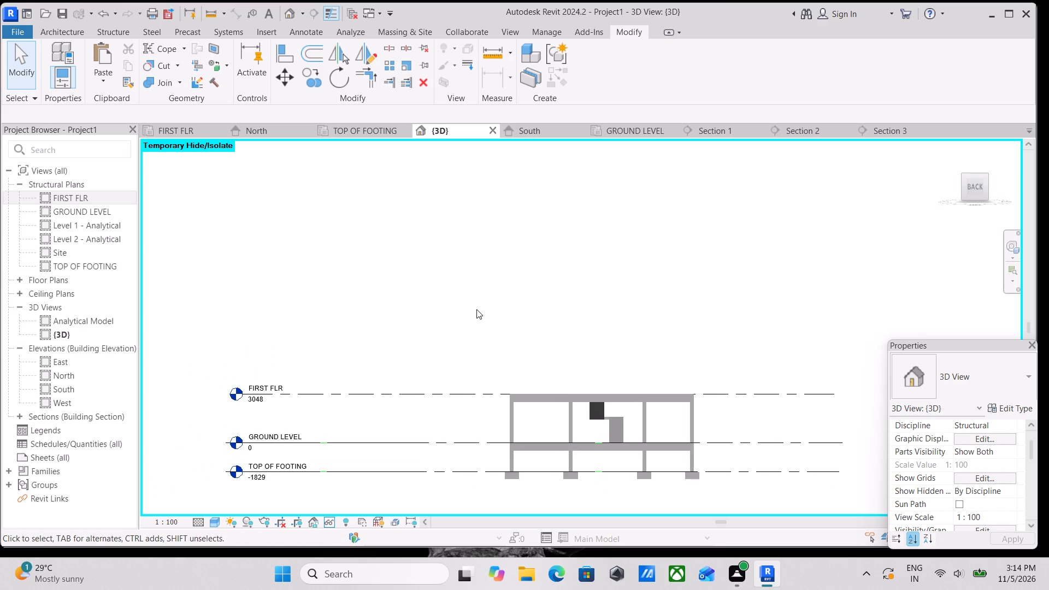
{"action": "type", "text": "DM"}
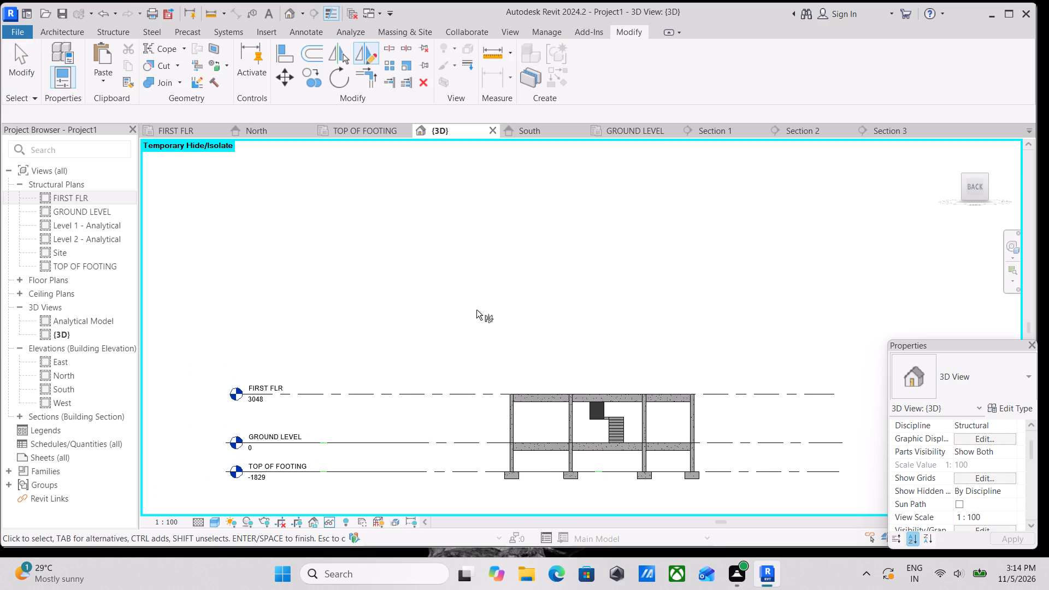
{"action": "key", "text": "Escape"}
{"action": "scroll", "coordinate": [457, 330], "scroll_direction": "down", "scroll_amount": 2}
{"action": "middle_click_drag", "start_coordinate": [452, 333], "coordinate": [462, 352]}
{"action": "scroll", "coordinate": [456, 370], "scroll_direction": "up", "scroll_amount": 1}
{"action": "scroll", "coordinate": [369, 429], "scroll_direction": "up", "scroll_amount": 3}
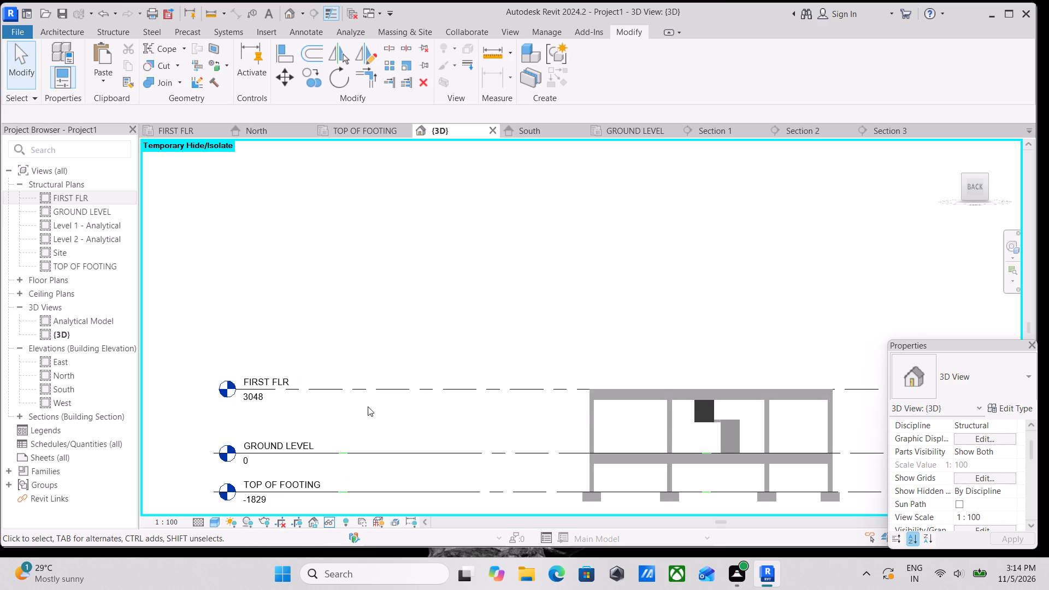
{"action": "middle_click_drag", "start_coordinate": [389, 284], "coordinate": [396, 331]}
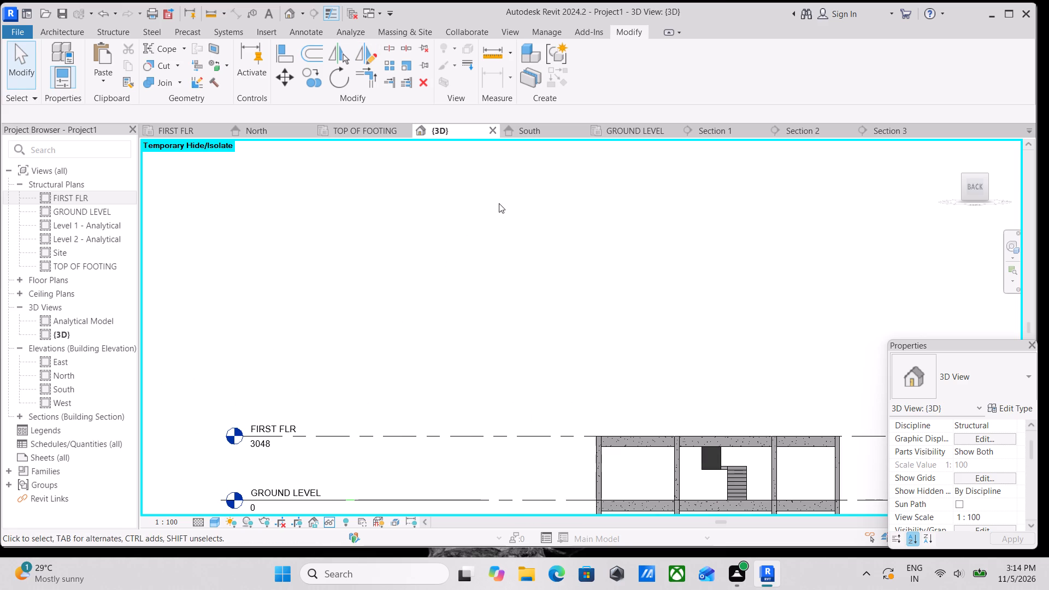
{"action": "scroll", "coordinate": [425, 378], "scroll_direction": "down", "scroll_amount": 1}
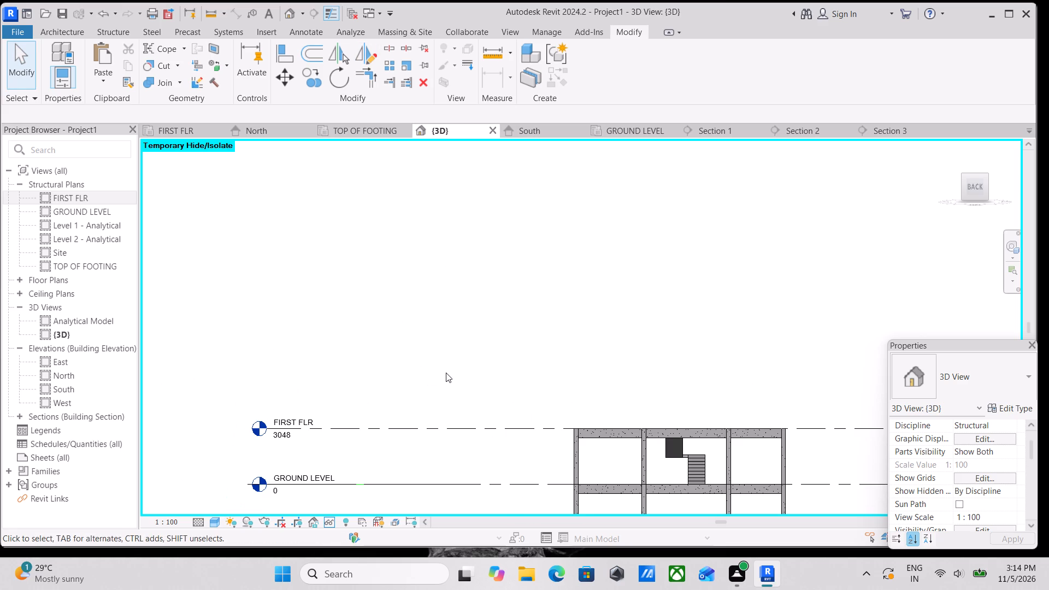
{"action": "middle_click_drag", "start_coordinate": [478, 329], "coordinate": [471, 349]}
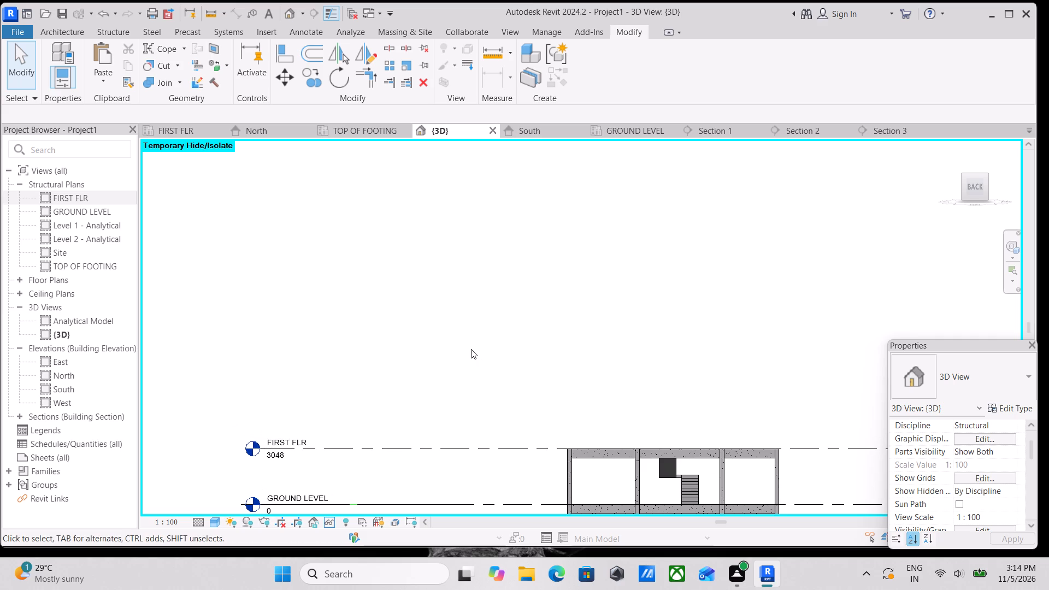
Add a level in the North elevation by picking the FIRST FLR line with a 10' offset above it.
{"action": "double_click", "coordinate": [64, 379]}
{"action": "scroll", "coordinate": [397, 433], "scroll_direction": "down", "scroll_amount": 6}
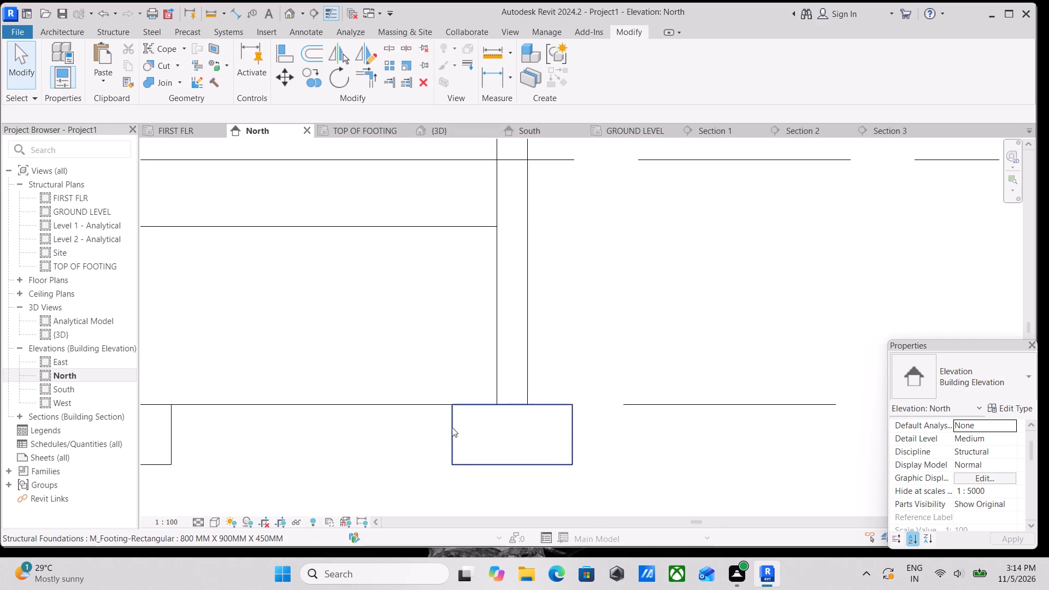
{"action": "scroll", "coordinate": [452, 427], "scroll_direction": "down", "scroll_amount": 11}
{"action": "scroll", "coordinate": [491, 299], "scroll_direction": "up", "scroll_amount": 2}
{"action": "middle_click_drag", "start_coordinate": [450, 322], "coordinate": [537, 355]}
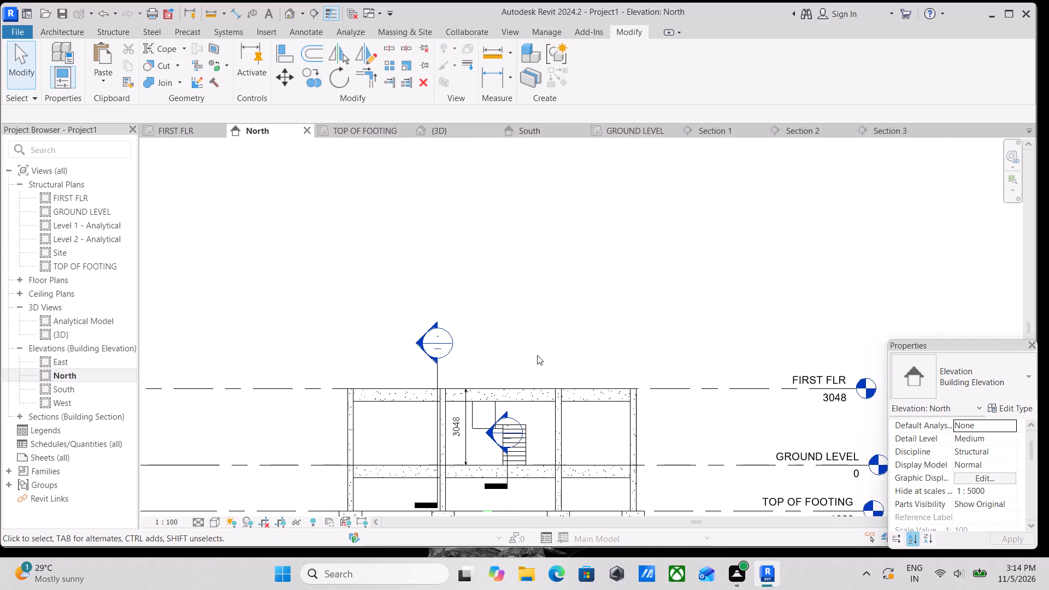
{"action": "type", "text": "LL"}
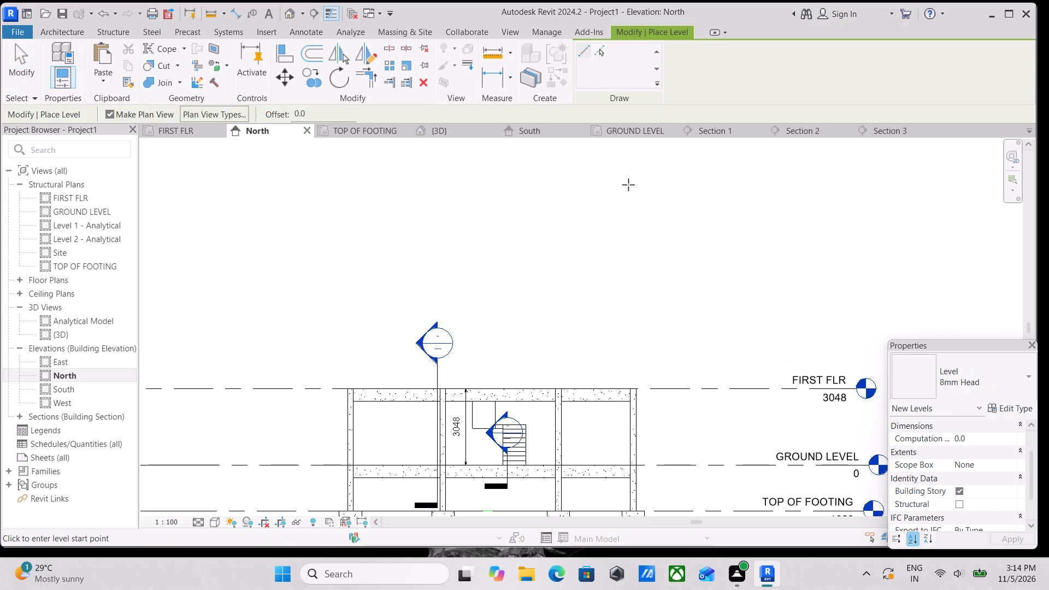
{"action": "left_click", "coordinate": [600, 54]}
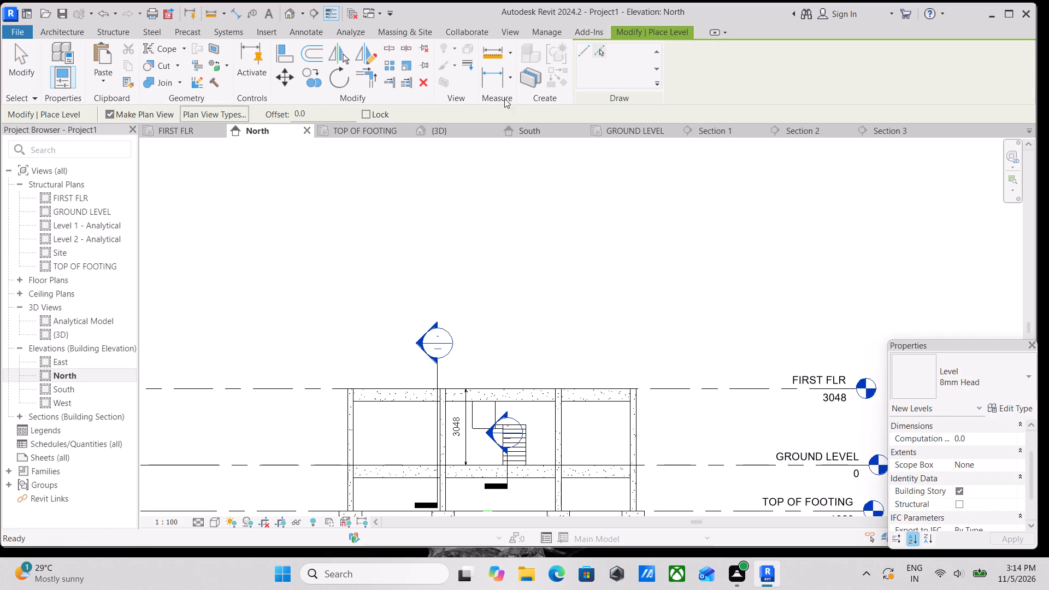
{"action": "left_click_drag", "start_coordinate": [321, 109], "coordinate": [223, 121]}
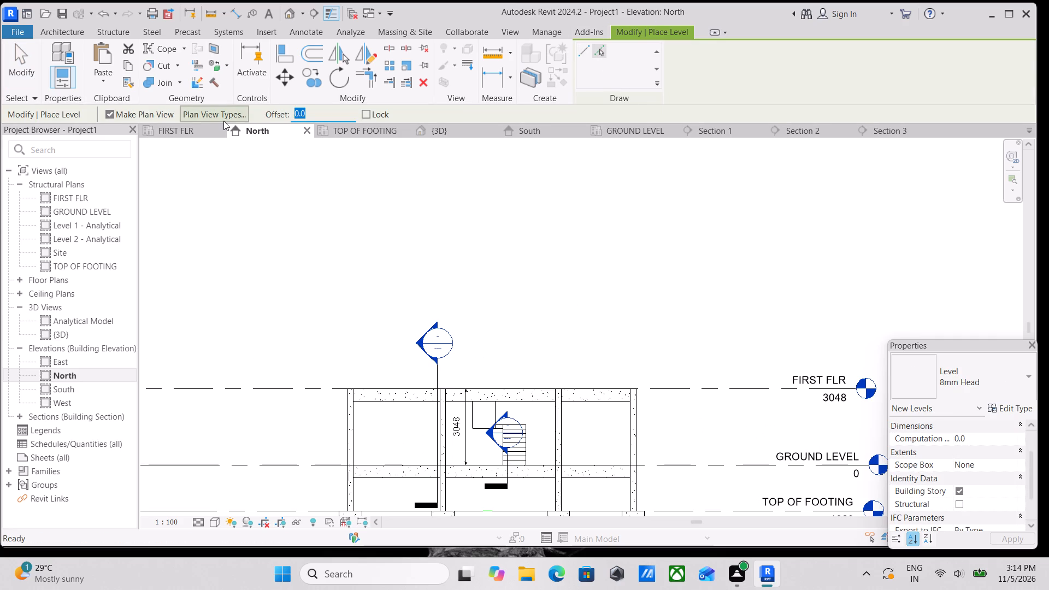
{"action": "type", "text": "10'"}
{"action": "key", "text": "Return"}
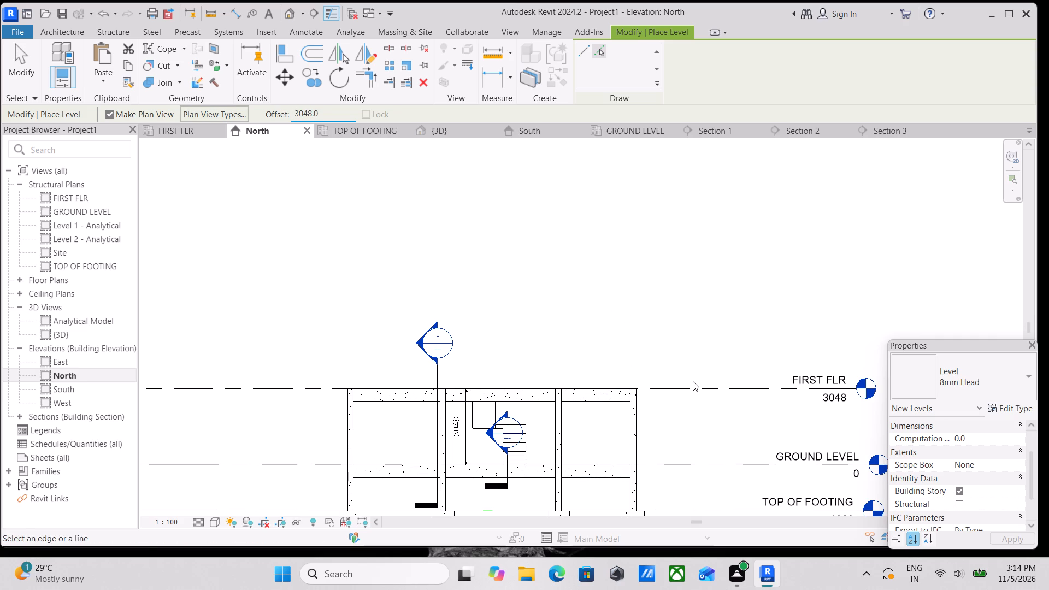
{"action": "scroll", "coordinate": [689, 387], "scroll_direction": "down", "scroll_amount": 1}
{"action": "middle_click_drag", "start_coordinate": [689, 387], "coordinate": [619, 363]}
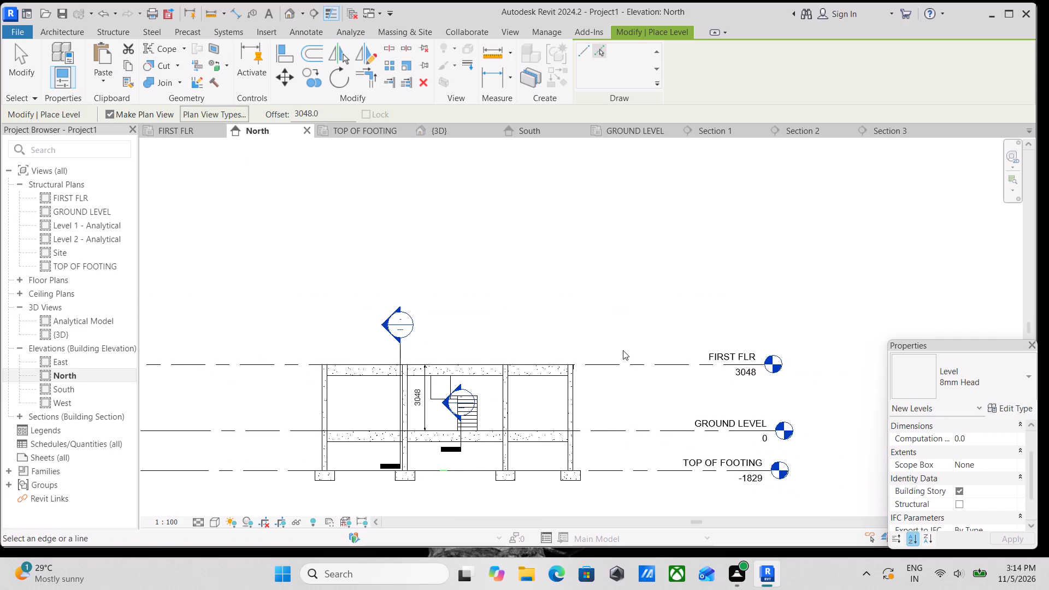
{"action": "left_click", "coordinate": [618, 363]}
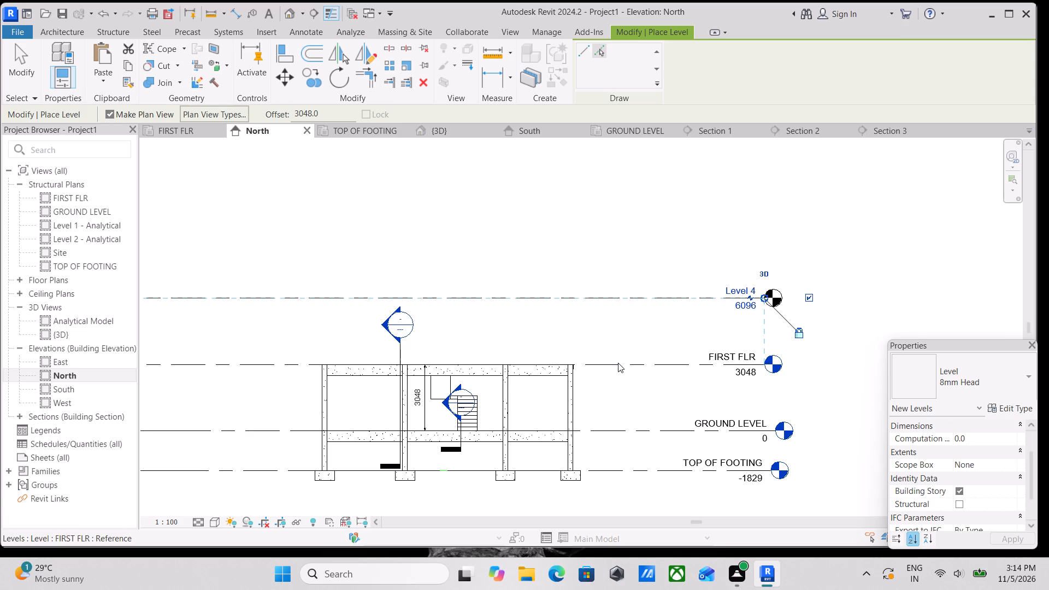
{"action": "scroll", "coordinate": [685, 339], "scroll_direction": "up", "scroll_amount": 2}
{"action": "key", "text": "Escape"}
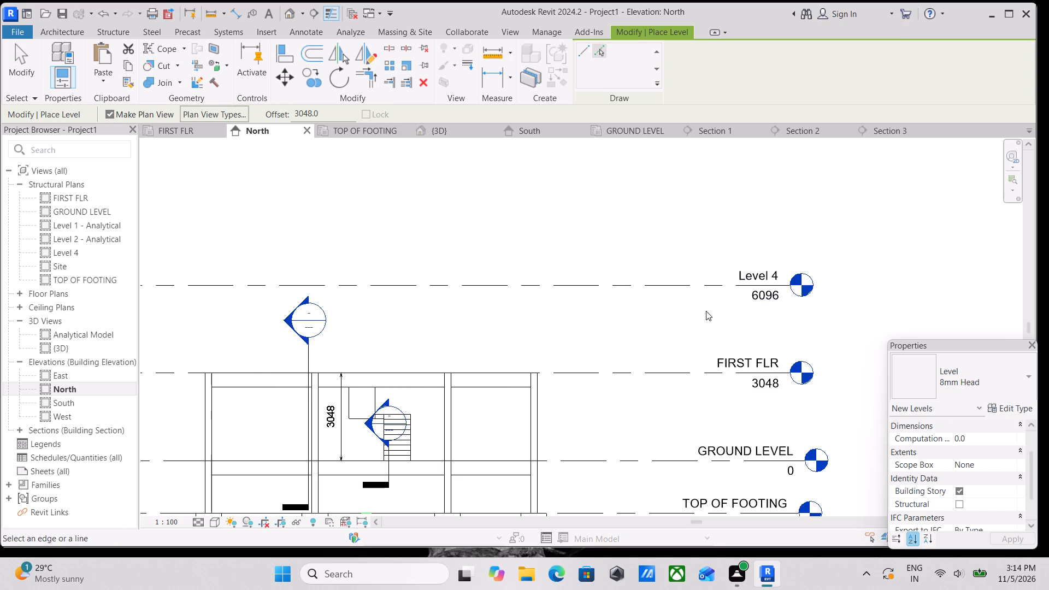
{"action": "key", "text": "Escape"}
Rename the new top level SECOND FLOOR and apply the new name to its corresponding views.
{"action": "scroll", "coordinate": [775, 259], "scroll_direction": "up", "scroll_amount": 2}
{"action": "key", "text": "Escape"}
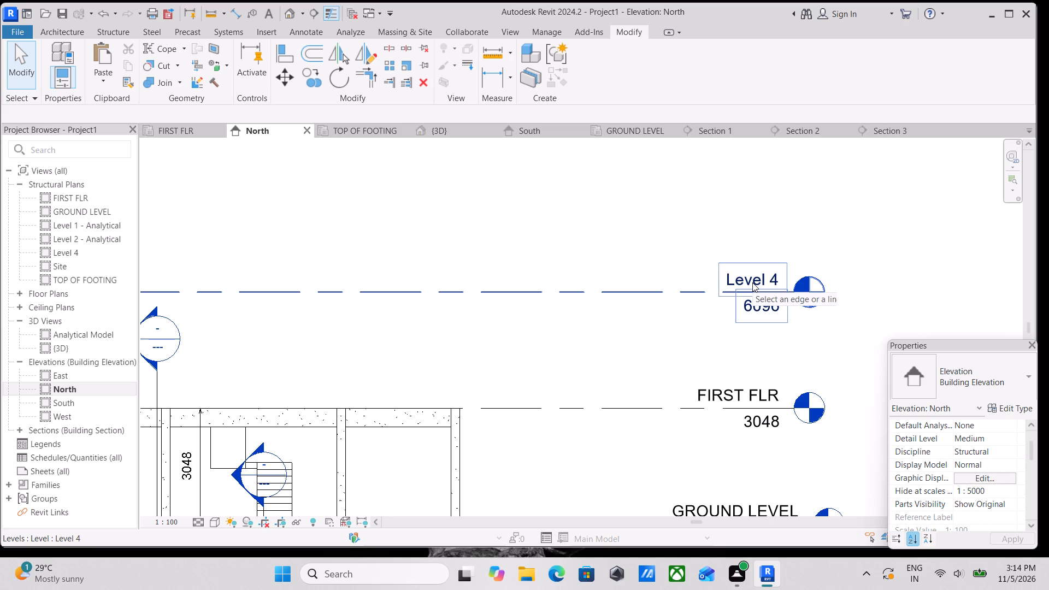
{"action": "scroll", "coordinate": [755, 278], "scroll_direction": "up", "scroll_amount": 3}
{"action": "key", "text": "Escape"}
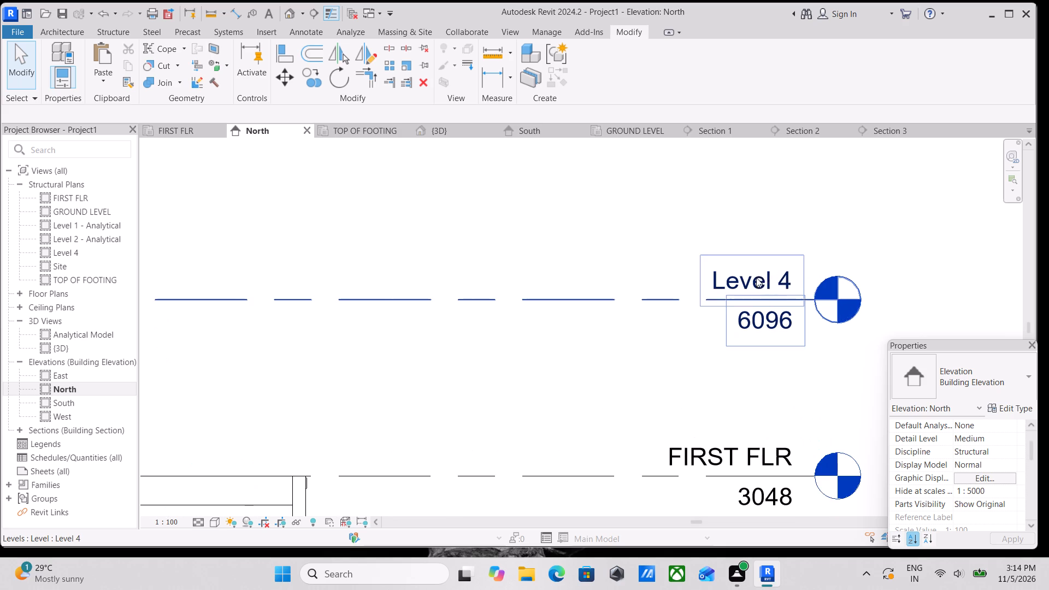
{"action": "key", "text": "Escape"}
{"action": "key", "text": "Escape"}
{"action": "scroll", "coordinate": [743, 256], "scroll_direction": "down", "scroll_amount": 2}
{"action": "key", "text": "Escape"}
{"action": "double_click", "coordinate": [764, 268]}
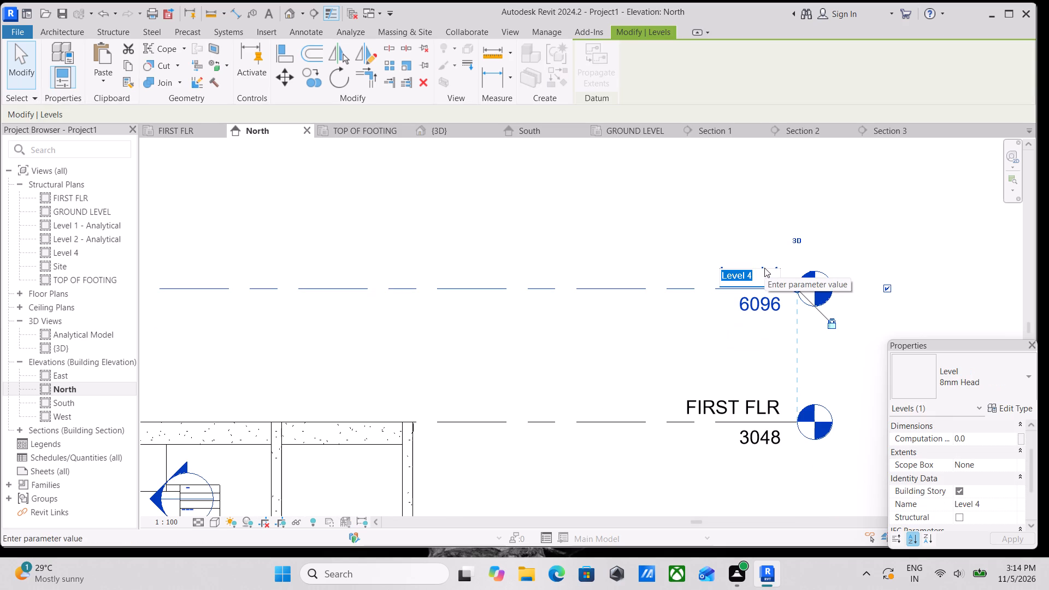
{"action": "type", "text": "SECO"}
{"action": "type", "text": "ND"}
{"action": "key", "text": "space"}
{"action": "type", "text": "FLOOR"}
{"action": "key", "text": "Return"}
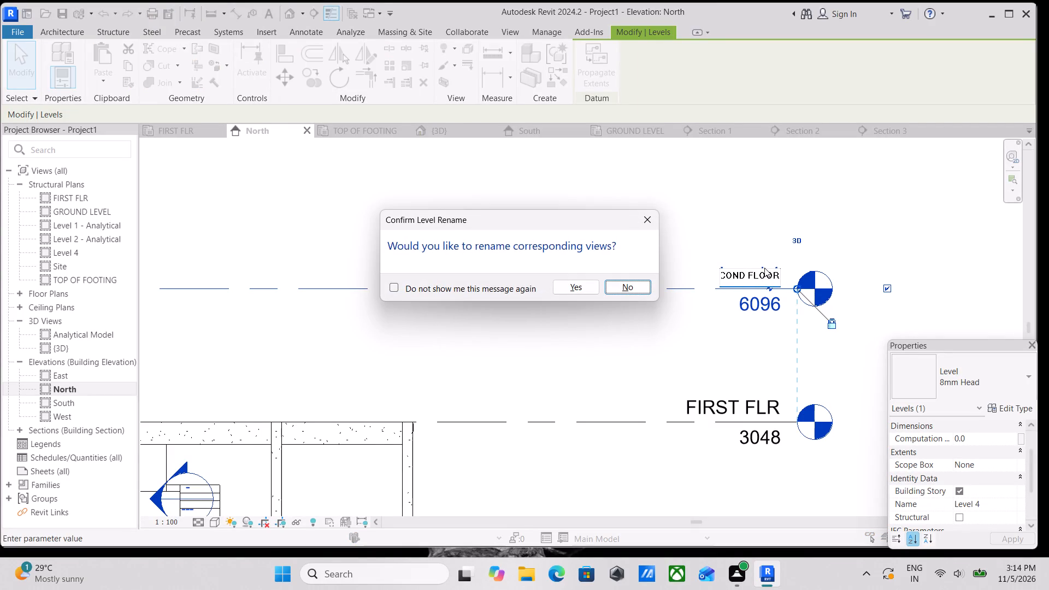
{"action": "left_click", "coordinate": [569, 281]}
{"action": "key", "text": "Escape"}
In the {3D} view, copy the floors, stair, columns and girders between GROUND LEVEL and FIRST FLR and paste them aligned to level SECOND FLOOR.
{"action": "scroll", "coordinate": [573, 375], "scroll_direction": "down", "scroll_amount": 1}
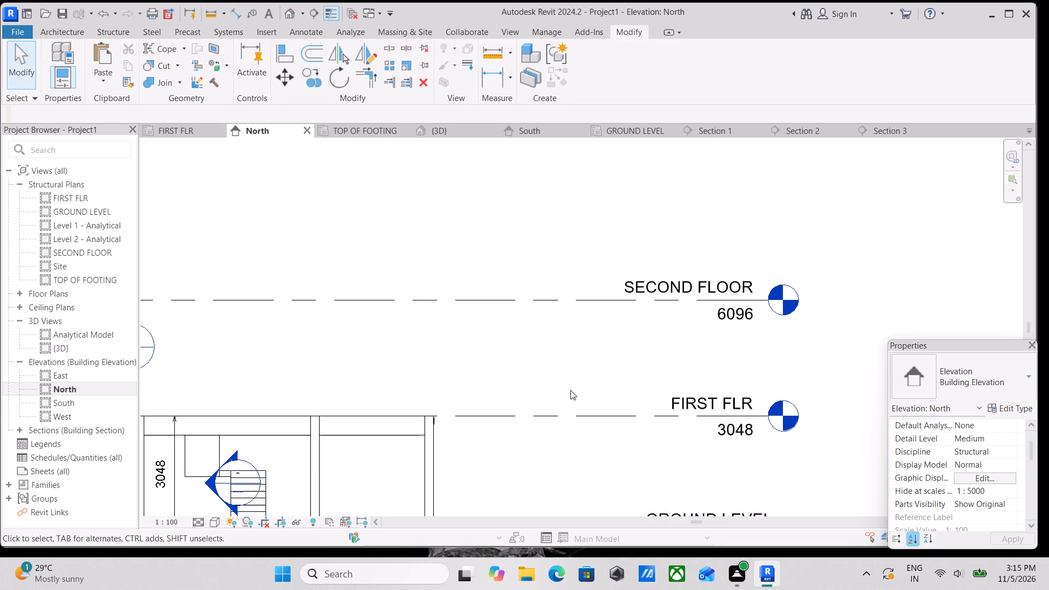
{"action": "scroll", "coordinate": [550, 409], "scroll_direction": "down", "scroll_amount": 3}
{"action": "middle_click_drag", "start_coordinate": [542, 434], "coordinate": [358, 453], "text": "shift"}
{"action": "middle_click_drag", "start_coordinate": [379, 449], "coordinate": [645, 343]}
{"action": "scroll", "coordinate": [471, 425], "scroll_direction": "down", "scroll_amount": 1}
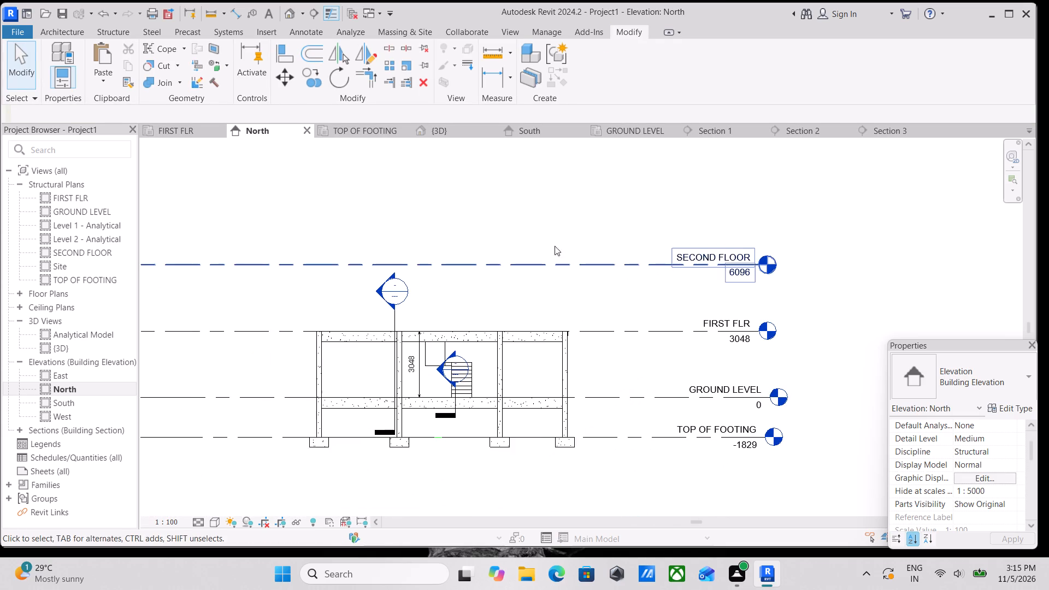
{"action": "left_click", "coordinate": [437, 125]}
{"action": "scroll", "coordinate": [468, 343], "scroll_direction": "down", "scroll_amount": 2}
{"action": "middle_click_drag", "start_coordinate": [491, 316], "coordinate": [519, 215]}
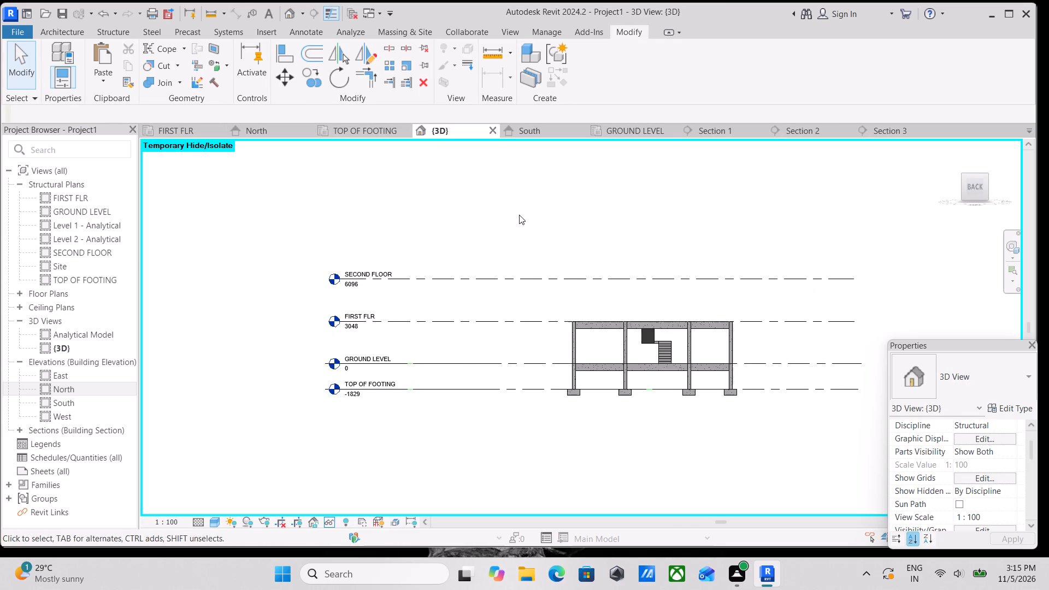
{"action": "scroll", "coordinate": [575, 322], "scroll_direction": "up", "scroll_amount": 2}
{"action": "middle_click_drag", "start_coordinate": [576, 317], "coordinate": [439, 256]}
{"action": "scroll", "coordinate": [437, 252], "scroll_direction": "up", "scroll_amount": 1}
{"action": "left_click_drag", "start_coordinate": [400, 236], "coordinate": [411, 251]}
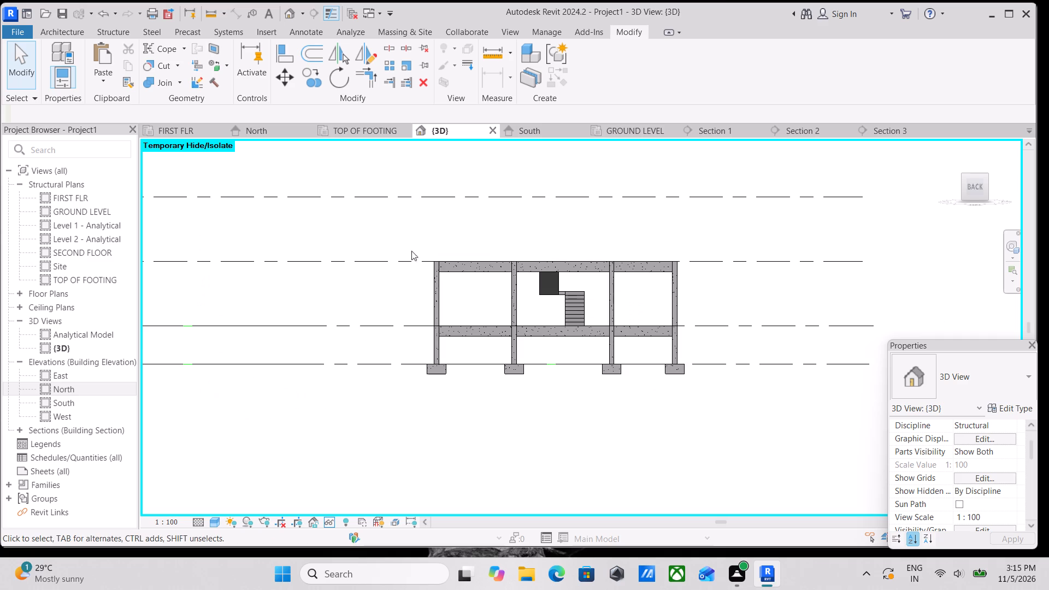
{"action": "left_click_drag", "start_coordinate": [411, 251], "coordinate": [701, 328]}
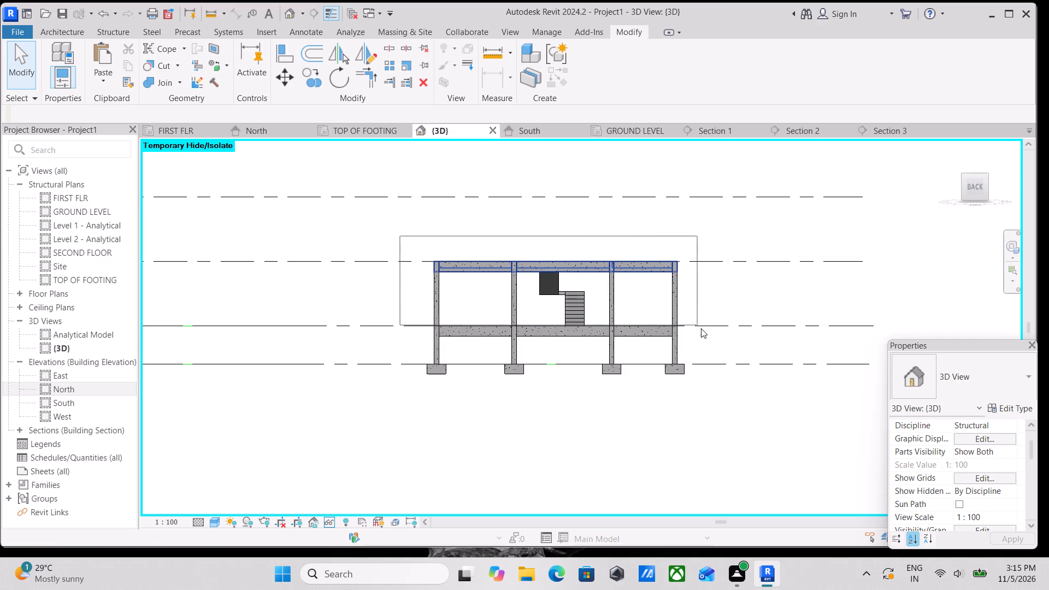
{"action": "left_click_drag", "start_coordinate": [701, 328], "coordinate": [703, 331]}
{"action": "middle_click_drag", "start_coordinate": [529, 292], "coordinate": [584, 286]}
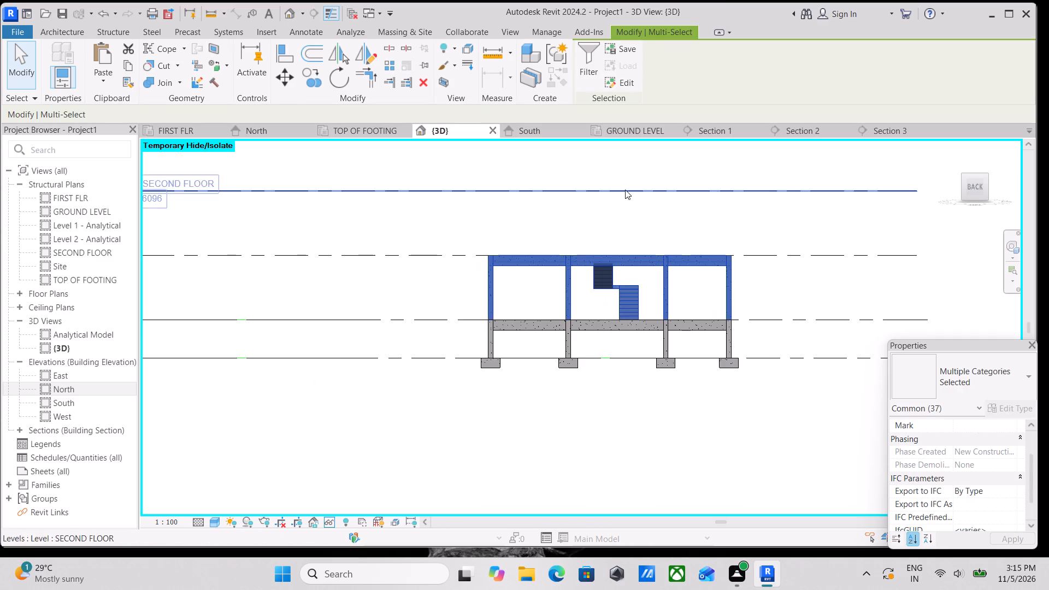
{"action": "left_click", "coordinate": [582, 62]}
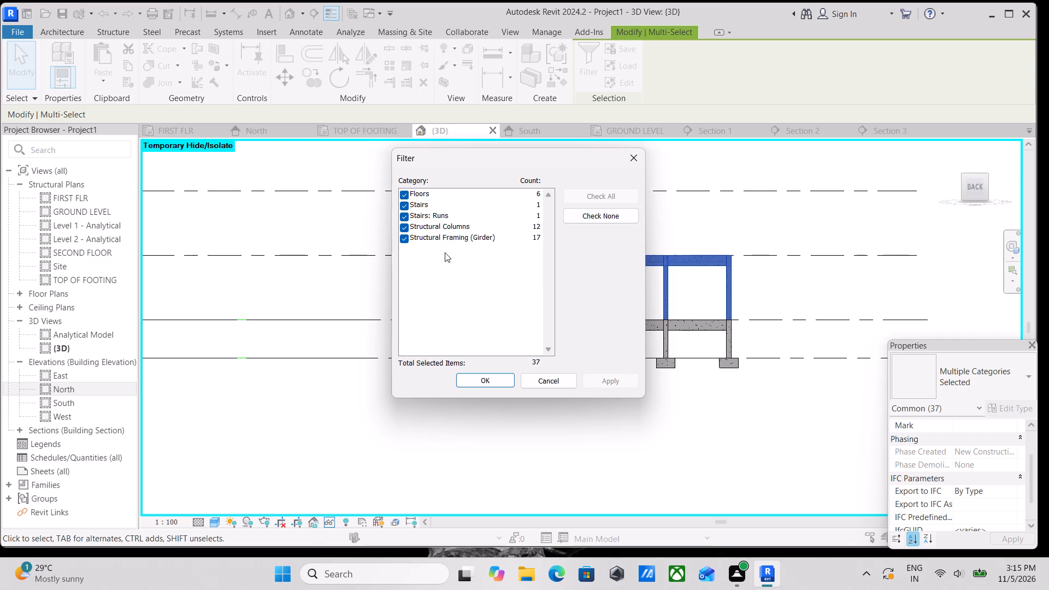
{"action": "left_click", "coordinate": [490, 383]}
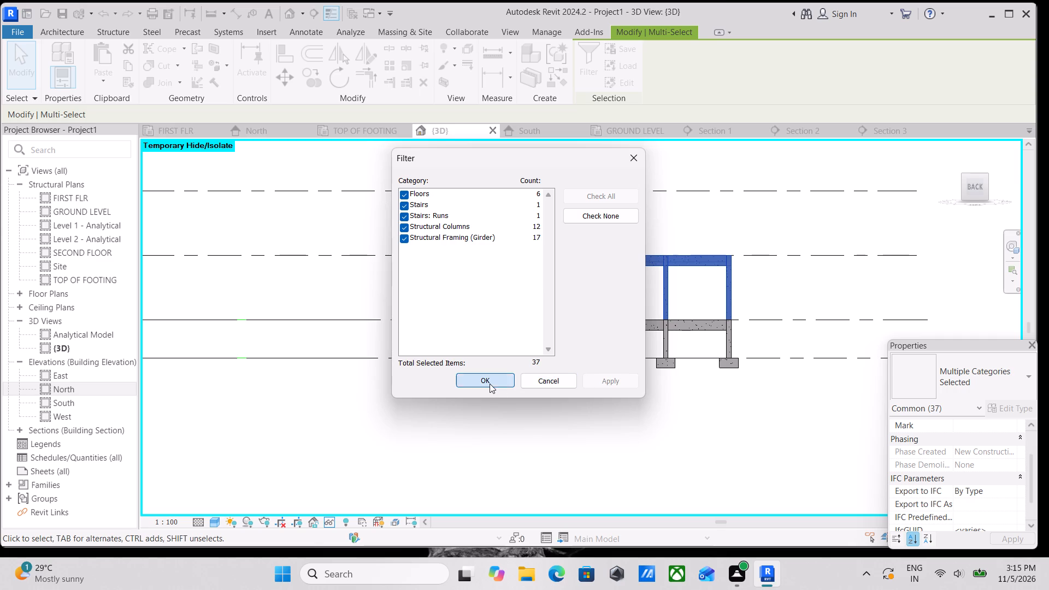
{"action": "scroll", "coordinate": [444, 286], "scroll_direction": "down", "scroll_amount": 1}
{"action": "middle_click_drag", "start_coordinate": [444, 286], "coordinate": [472, 329]}
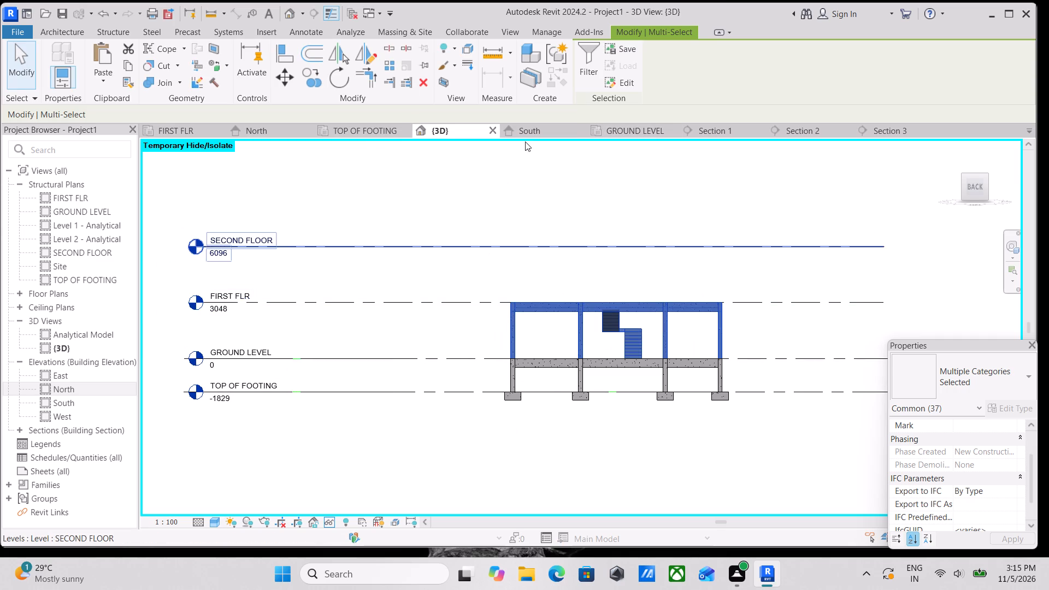
{"action": "scroll", "coordinate": [576, 263], "scroll_direction": "up", "scroll_amount": 14}
{"action": "scroll", "coordinate": [650, 388], "scroll_direction": "down", "scroll_amount": 8}
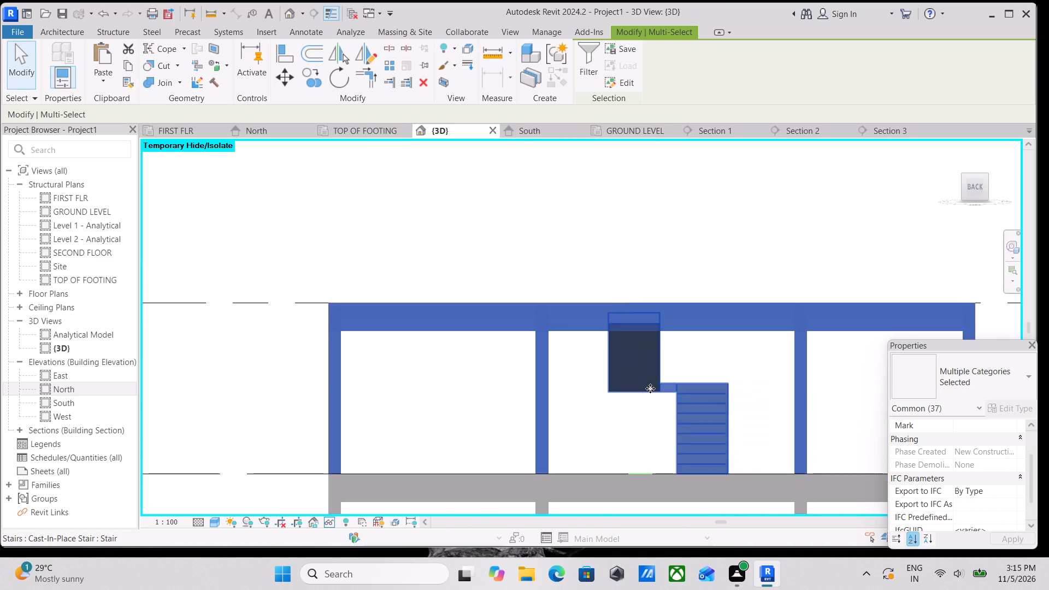
{"action": "scroll", "coordinate": [650, 388], "scroll_direction": "down", "scroll_amount": 6}
{"action": "middle_click_drag", "start_coordinate": [650, 388], "coordinate": [680, 368]}
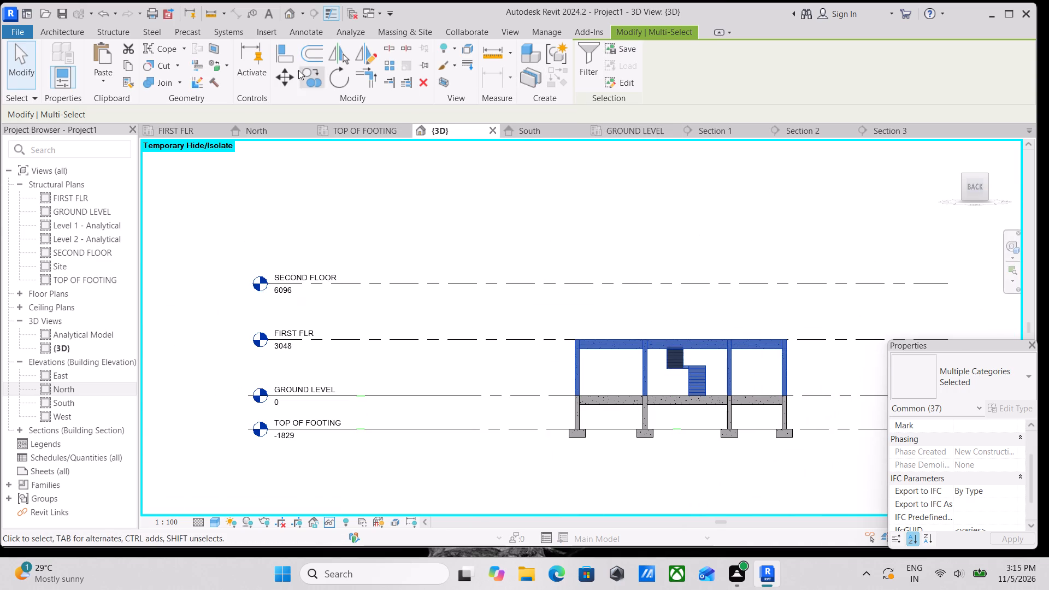
{"action": "left_click", "coordinate": [131, 58]}
{"action": "left_click", "coordinate": [110, 76]}
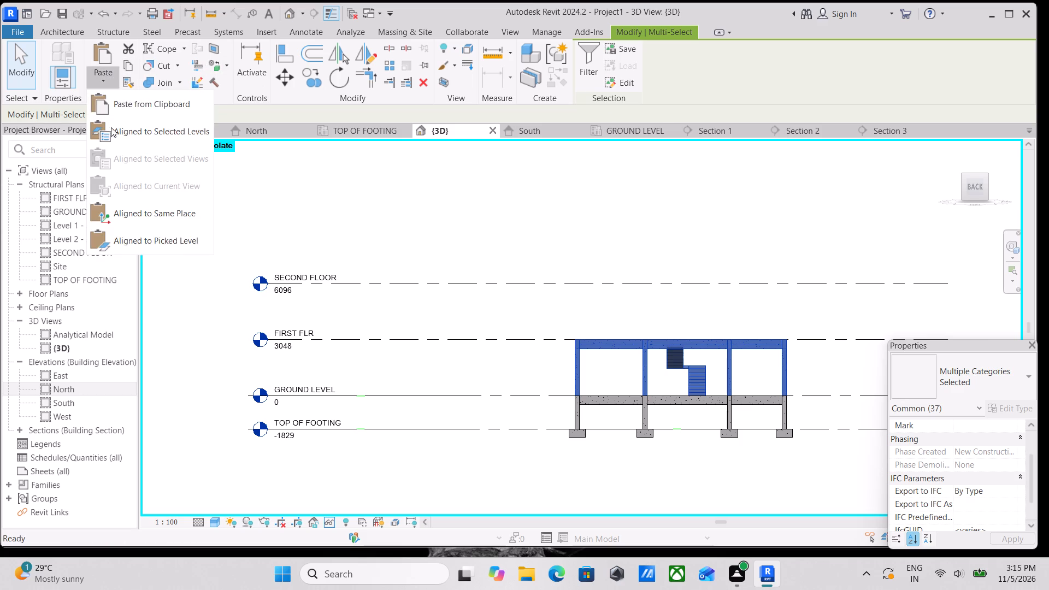
{"action": "left_click", "coordinate": [119, 127]}
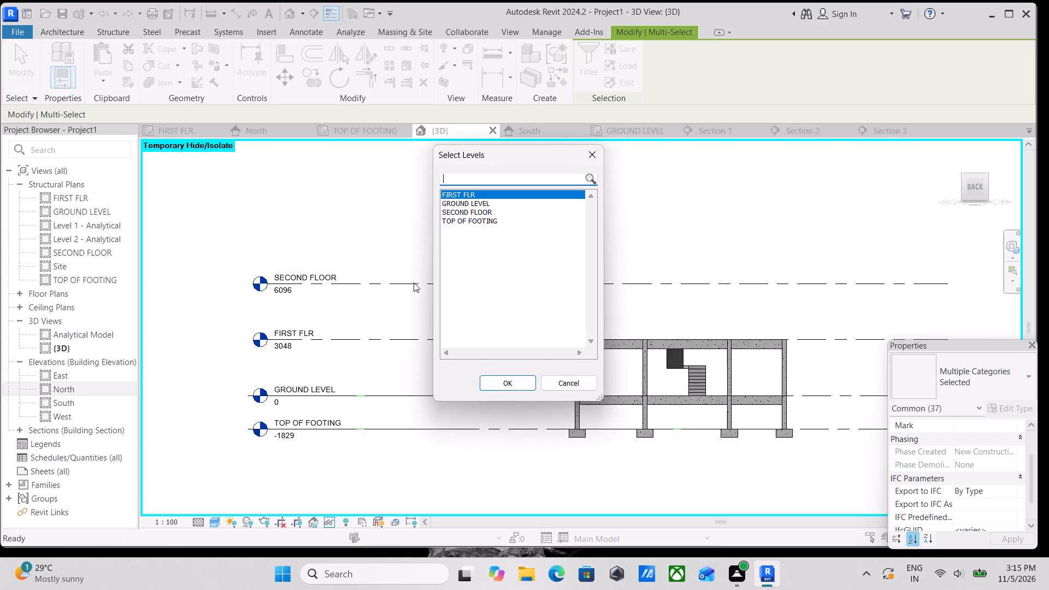
{"action": "left_click", "coordinate": [475, 209]}
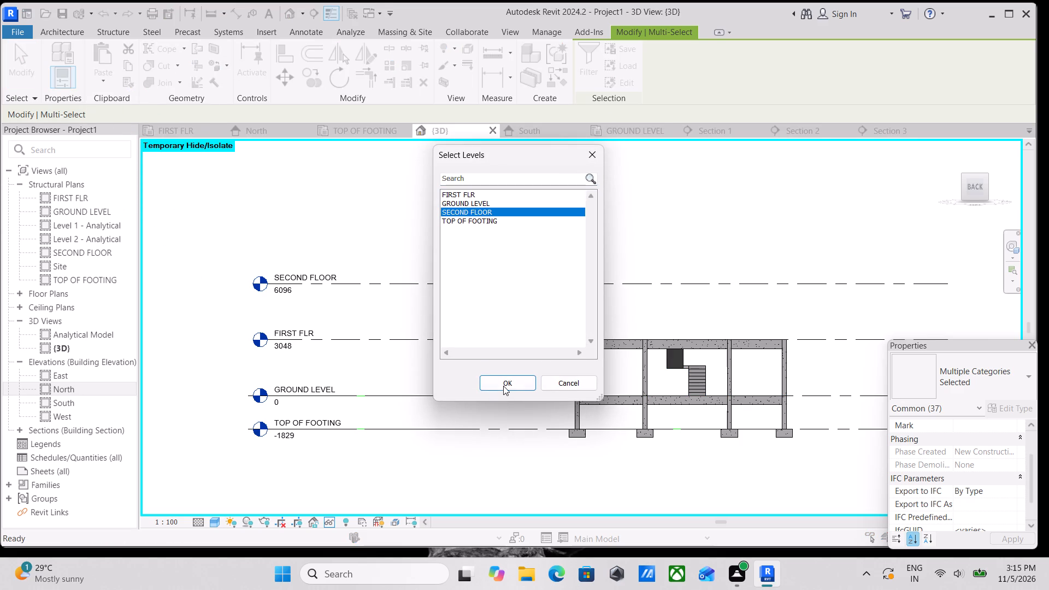
{"action": "left_click", "coordinate": [504, 383]}
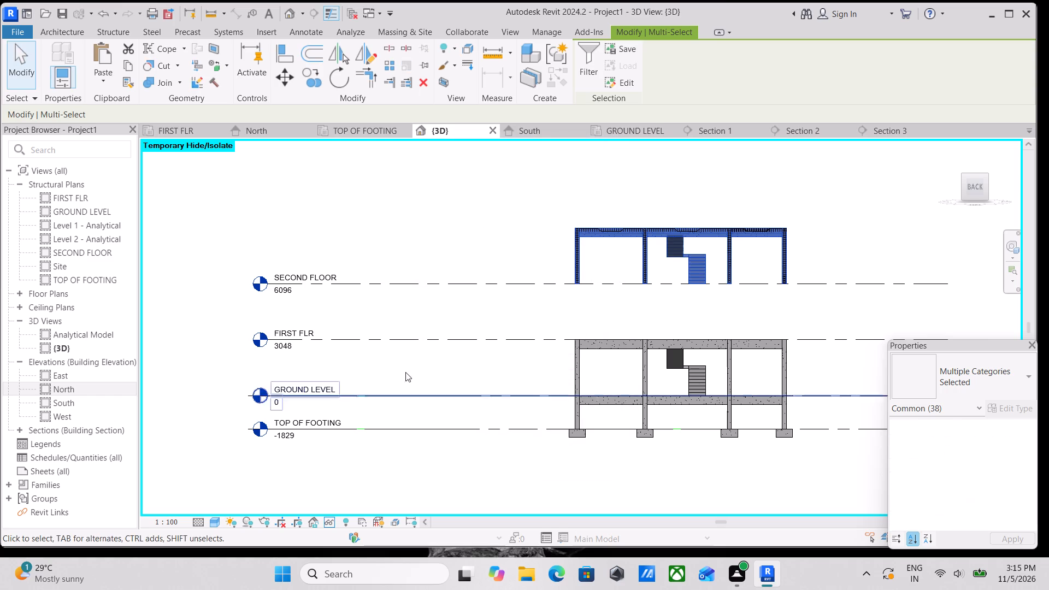
Copy the pasted storey above SECOND FLOOR and paste it aligned to level FIRST FLR, filling the gap in the frame.
{"action": "middle_click_drag", "start_coordinate": [540, 281], "coordinate": [411, 284]}
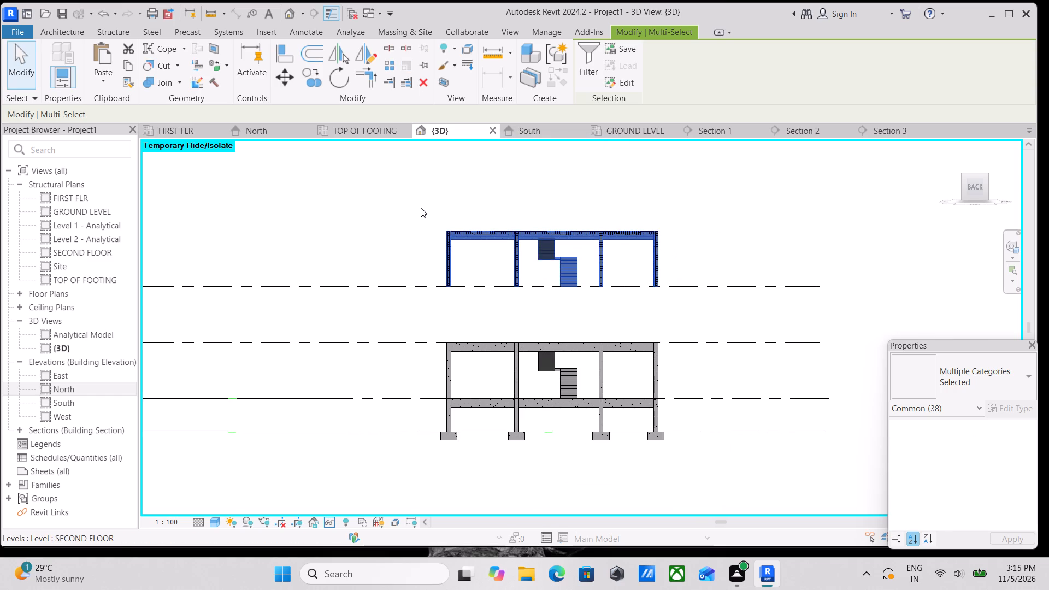
{"action": "middle_click_drag", "start_coordinate": [341, 213], "coordinate": [400, 264]}
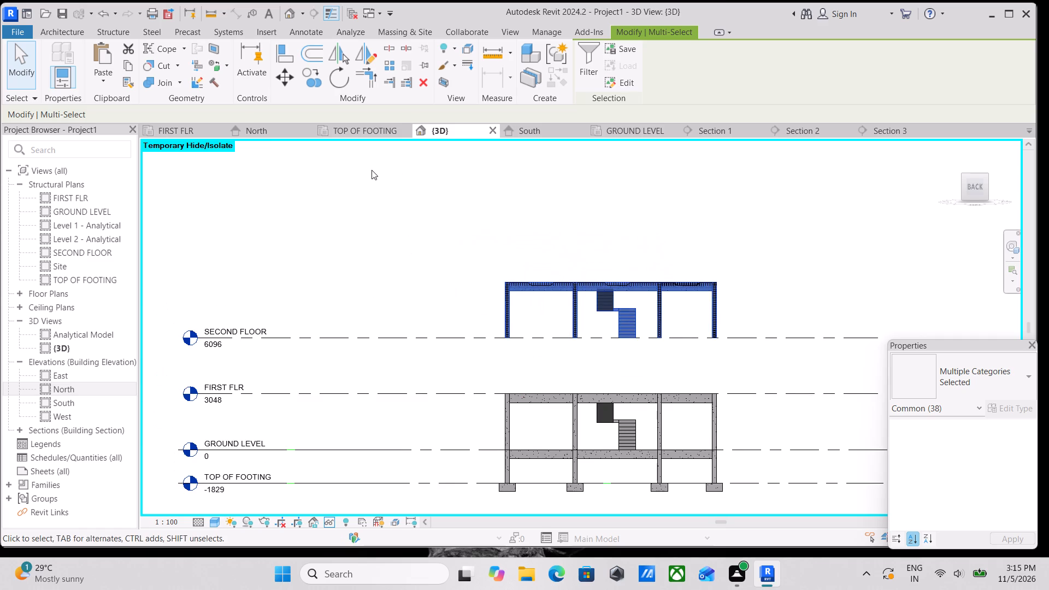
{"action": "left_click", "coordinate": [129, 65]}
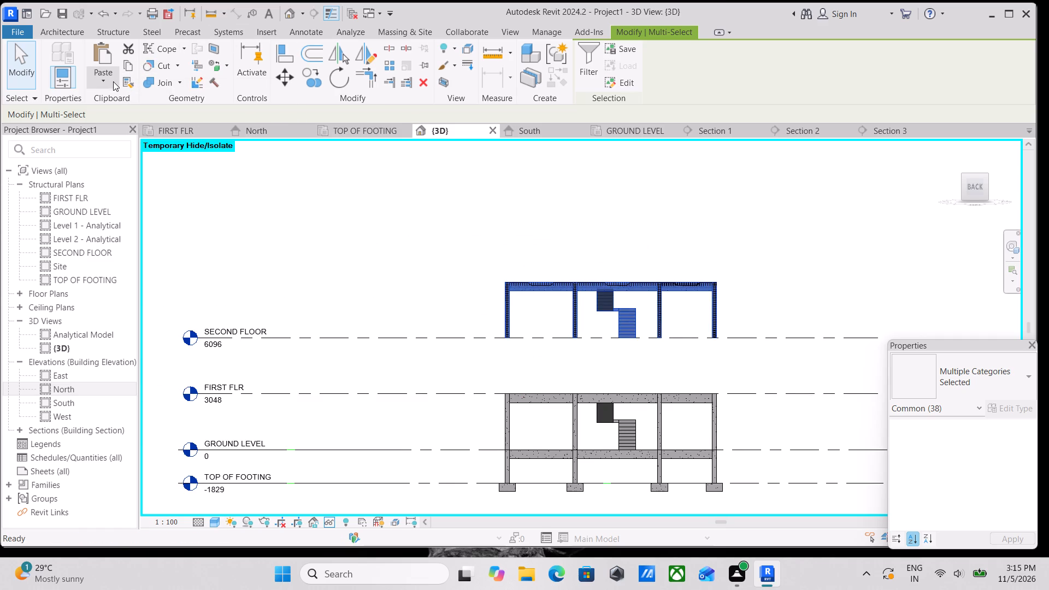
{"action": "left_click", "coordinate": [112, 82]}
{"action": "left_click", "coordinate": [131, 131]}
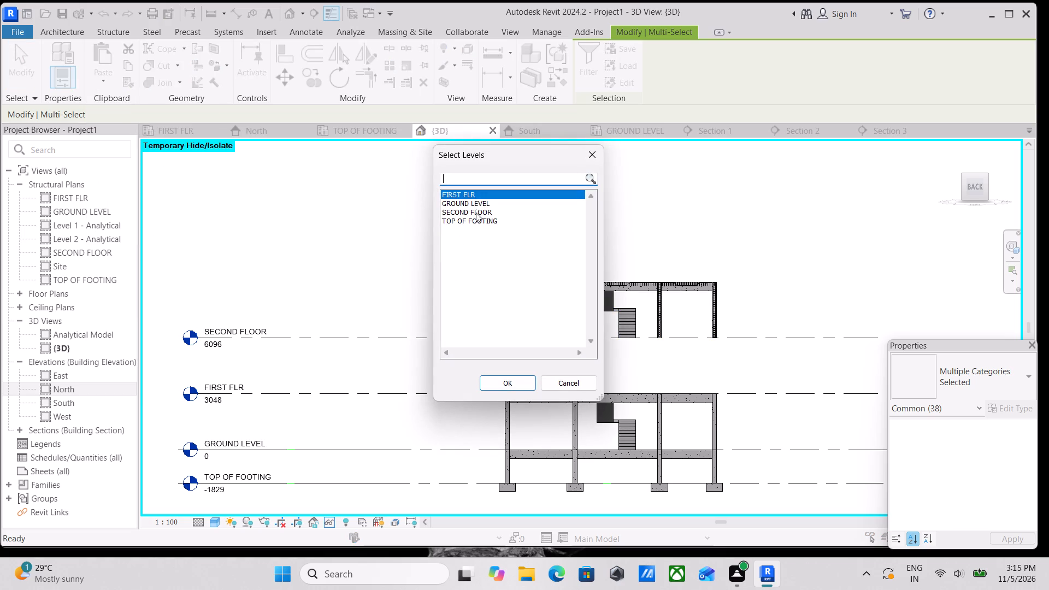
{"action": "left_click", "coordinate": [501, 382]}
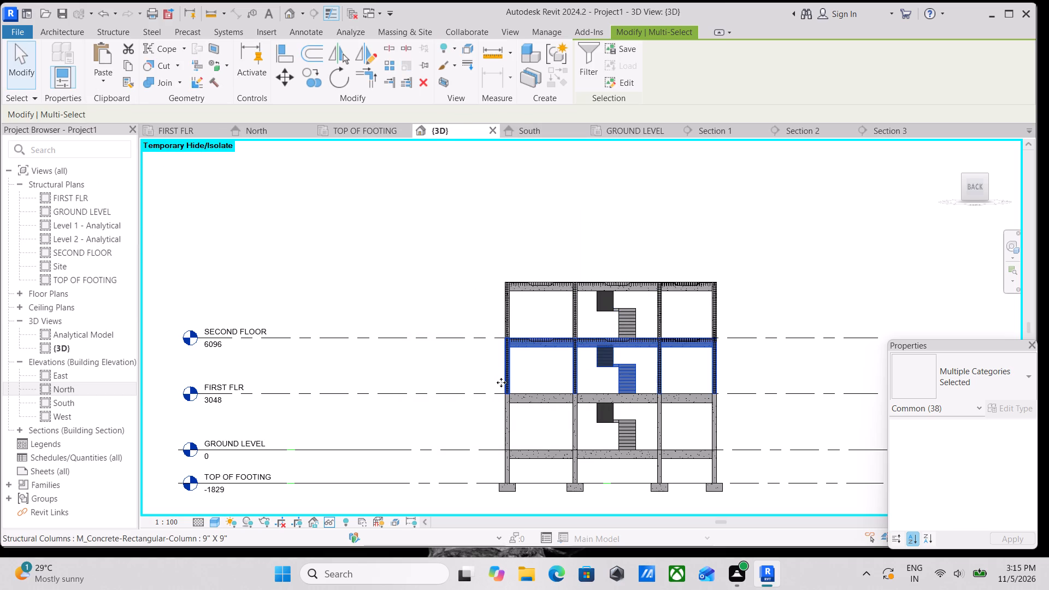
{"action": "scroll", "coordinate": [573, 340], "scroll_direction": "down", "scroll_amount": 2}
{"action": "scroll", "coordinate": [578, 353], "scroll_direction": "up", "scroll_amount": 3}
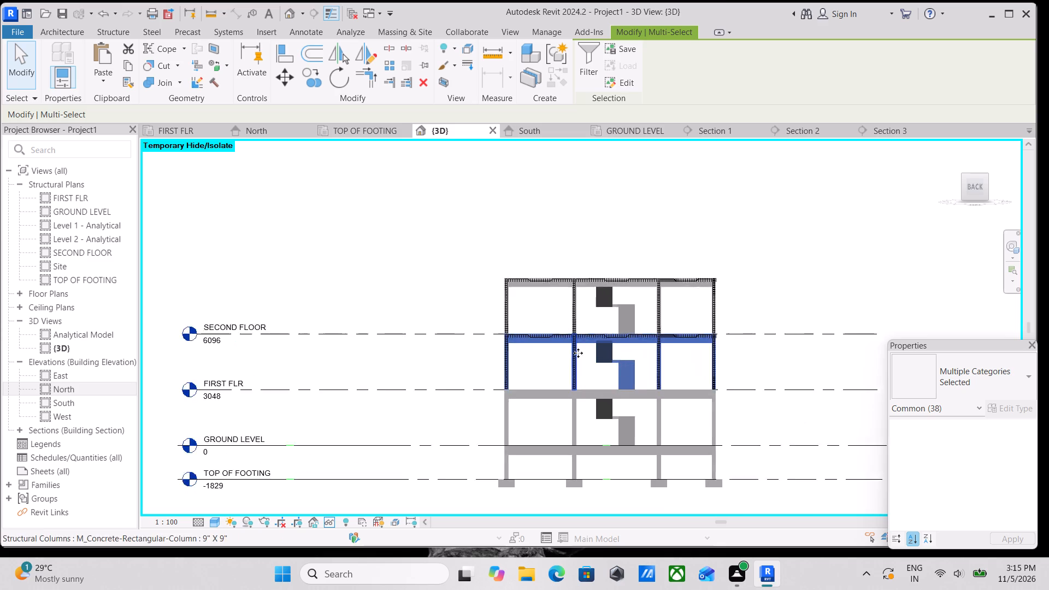
{"action": "scroll", "coordinate": [601, 372], "scroll_direction": "down", "scroll_amount": 3}
{"action": "key", "text": "Escape"}
{"action": "middle_click_drag", "start_coordinate": [606, 386], "coordinate": [517, 436], "text": "shift"}
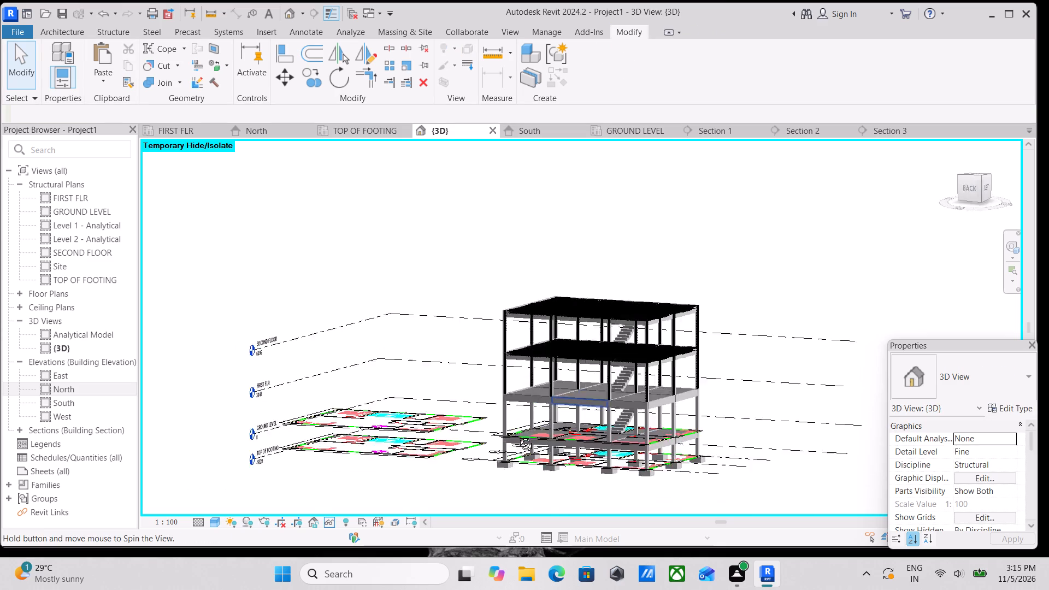
Examine the stacked storeys of the frame in the 3D view from several sides.
{"action": "middle_click_drag", "start_coordinate": [517, 436], "coordinate": [370, 483], "text": "shift"}
{"action": "scroll", "coordinate": [384, 469], "scroll_direction": "up", "scroll_amount": 2}
{"action": "scroll", "coordinate": [503, 405], "scroll_direction": "up", "scroll_amount": 1}
{"action": "middle_click_drag", "start_coordinate": [491, 405], "coordinate": [319, 400], "text": "shift"}
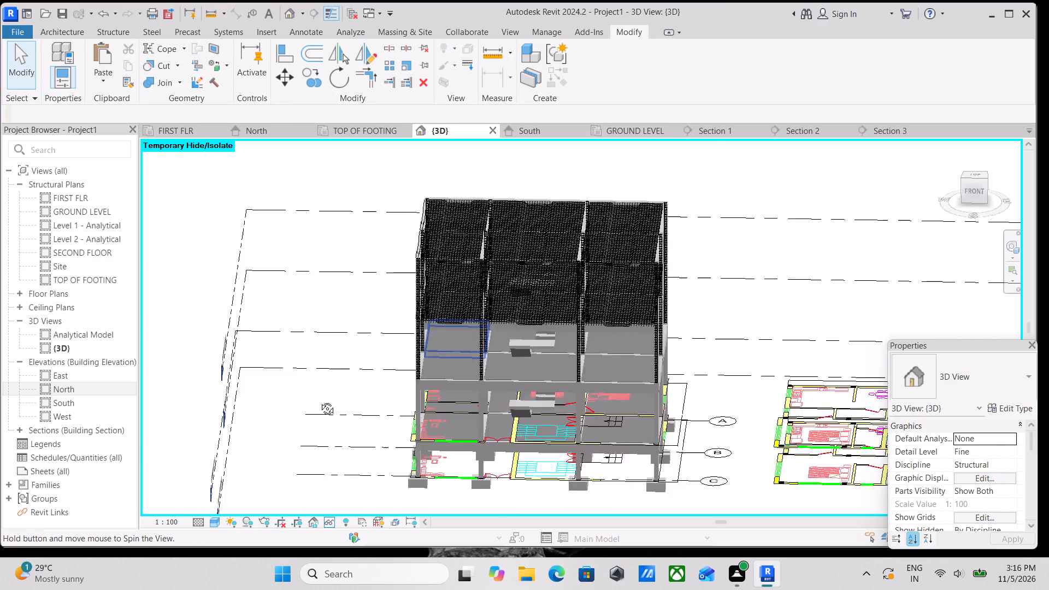
{"action": "middle_click_drag", "start_coordinate": [319, 400], "coordinate": [417, 413], "text": "shift"}
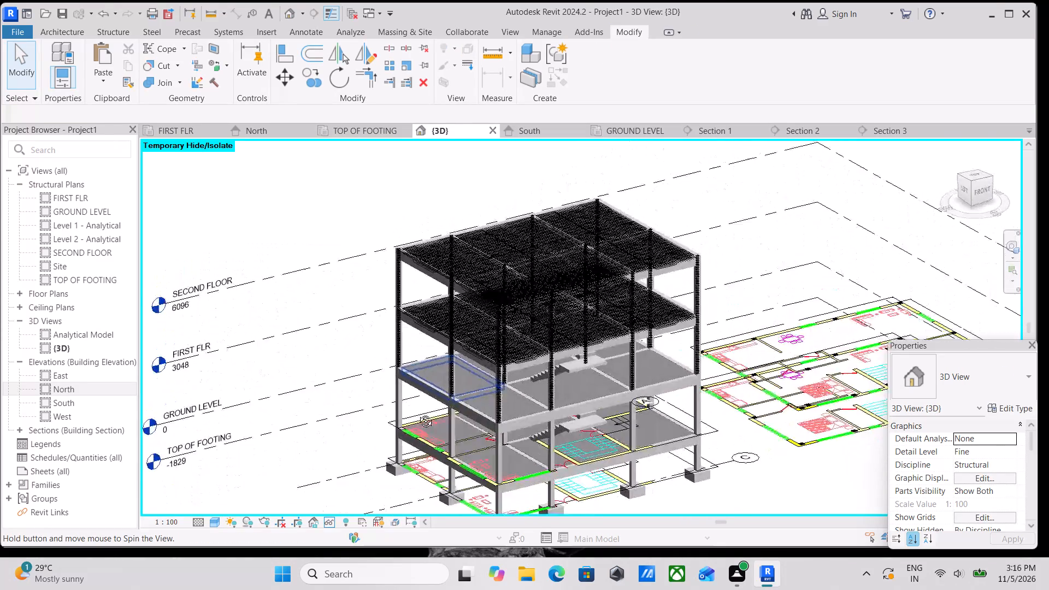
{"action": "middle_click_drag", "start_coordinate": [417, 413], "coordinate": [410, 410], "text": "shift"}
{"action": "middle_click_drag", "start_coordinate": [532, 427], "coordinate": [458, 414], "text": "shift"}
{"action": "middle_click_drag", "start_coordinate": [498, 404], "coordinate": [484, 471]}
{"action": "scroll", "coordinate": [484, 471], "scroll_direction": "up", "scroll_amount": 2, "text": "shift"}
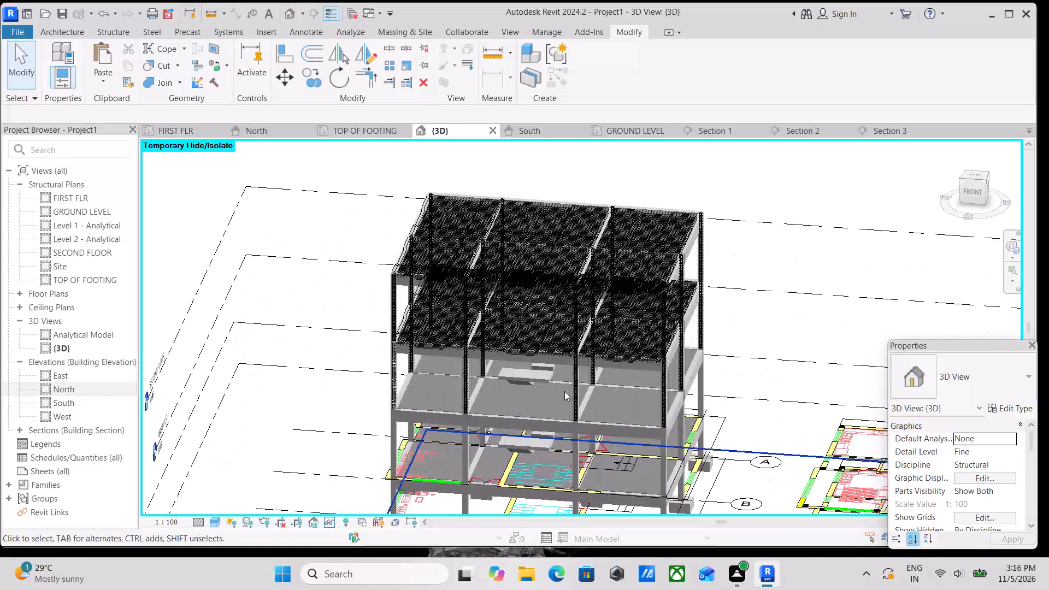
From the front, delete the extra storey above level SECOND FLOOR, including its floors, girders, columns, stair and rebar.
{"action": "left_click", "coordinate": [971, 191]}
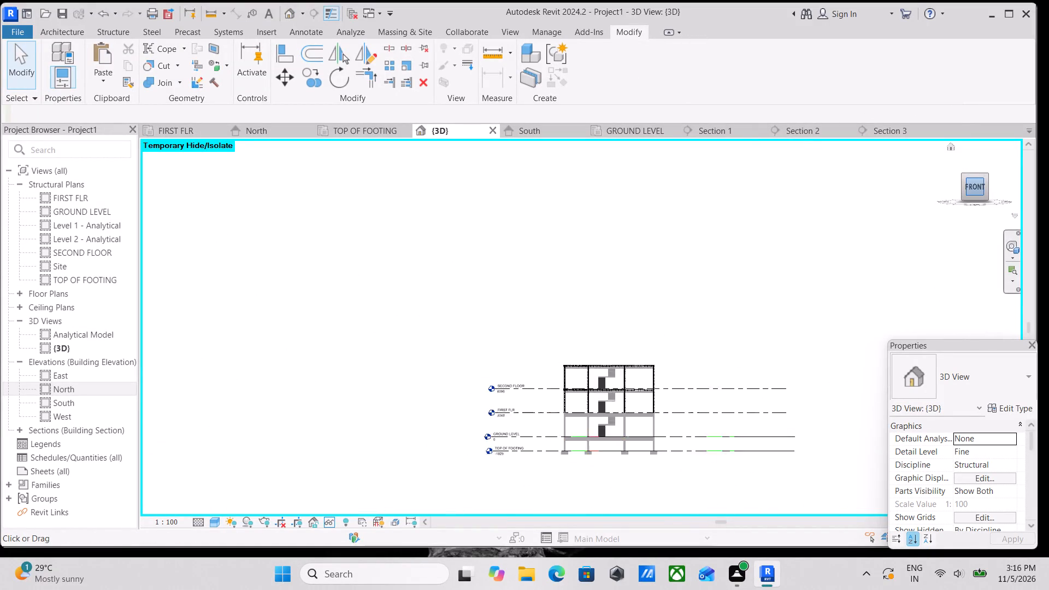
{"action": "scroll", "coordinate": [847, 243], "scroll_direction": "up", "scroll_amount": 4}
{"action": "scroll", "coordinate": [422, 330], "scroll_direction": "up", "scroll_amount": 3}
{"action": "scroll", "coordinate": [360, 312], "scroll_direction": "up", "scroll_amount": 2}
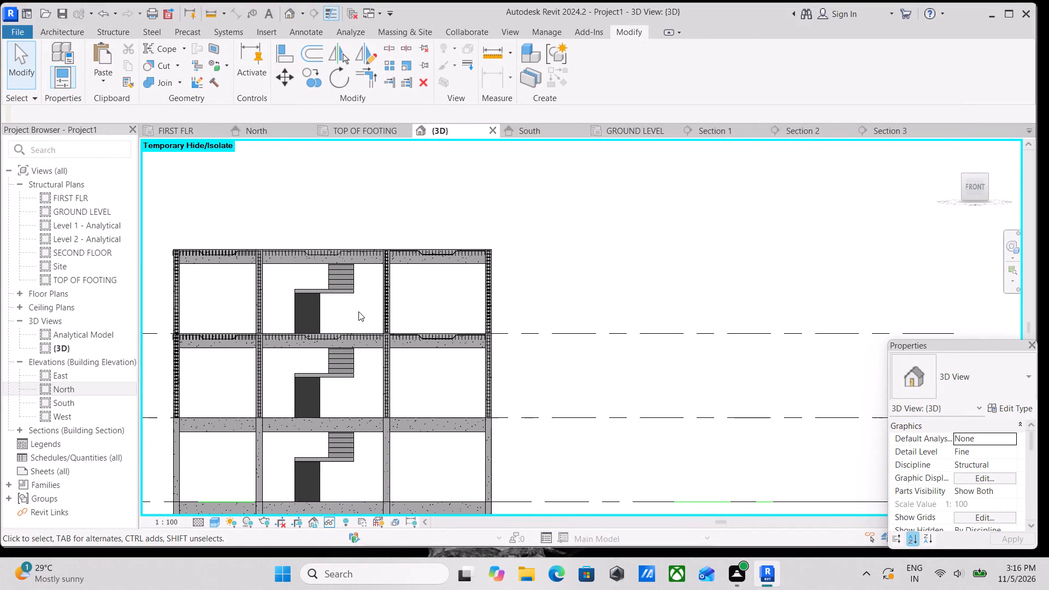
{"action": "scroll", "coordinate": [317, 290], "scroll_direction": "up", "scroll_amount": 2}
{"action": "middle_click_drag", "start_coordinate": [317, 290], "coordinate": [626, 319]}
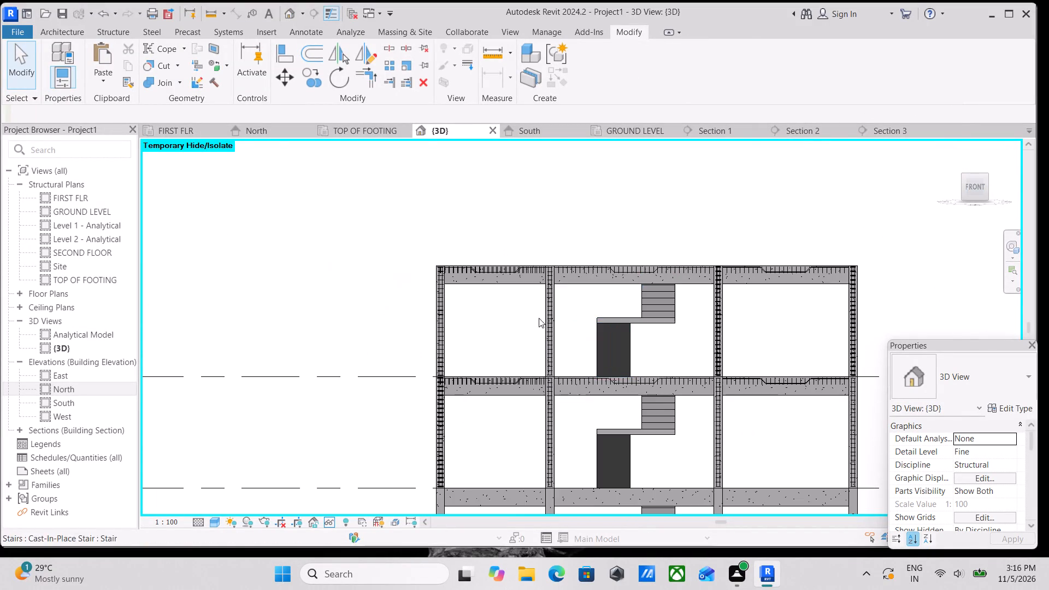
{"action": "scroll", "coordinate": [432, 285], "scroll_direction": "down", "scroll_amount": 2}
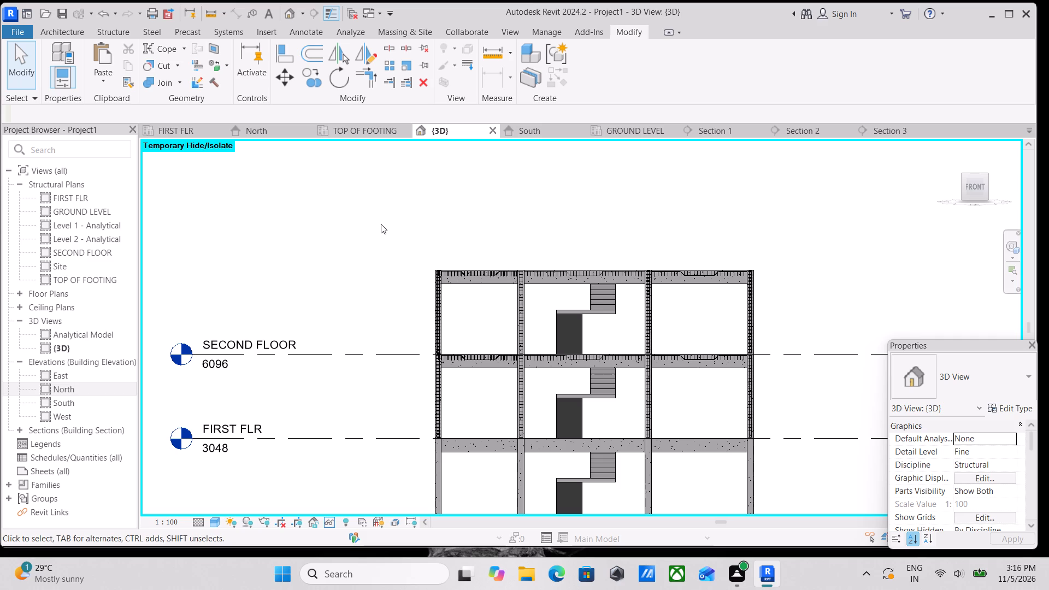
{"action": "left_click_drag", "start_coordinate": [381, 224], "coordinate": [794, 349]}
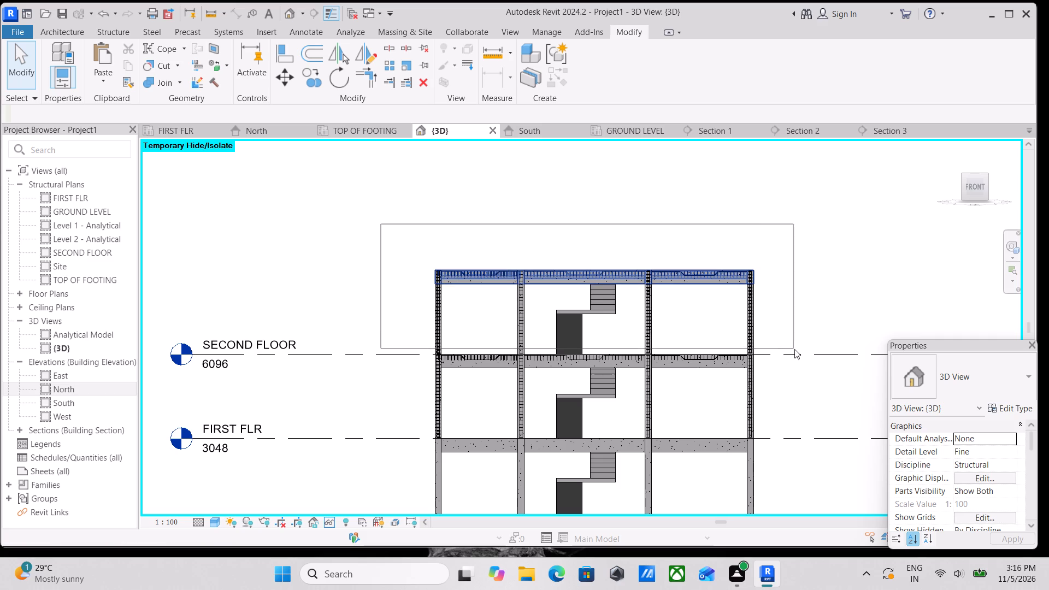
{"action": "left_click_drag", "start_coordinate": [794, 349], "coordinate": [332, 187]}
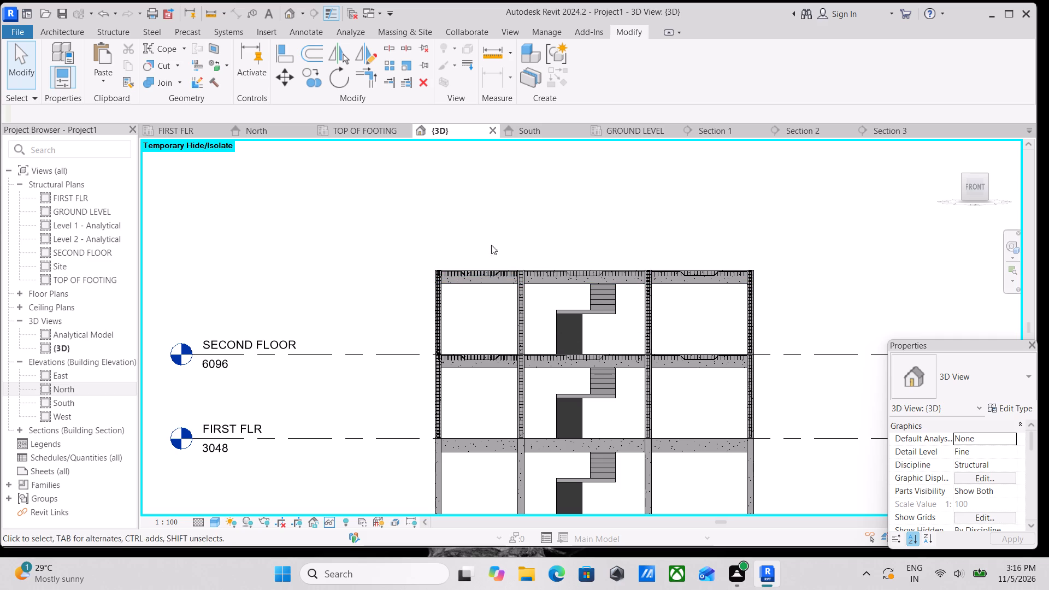
{"action": "left_click_drag", "start_coordinate": [828, 298], "coordinate": [349, 243]}
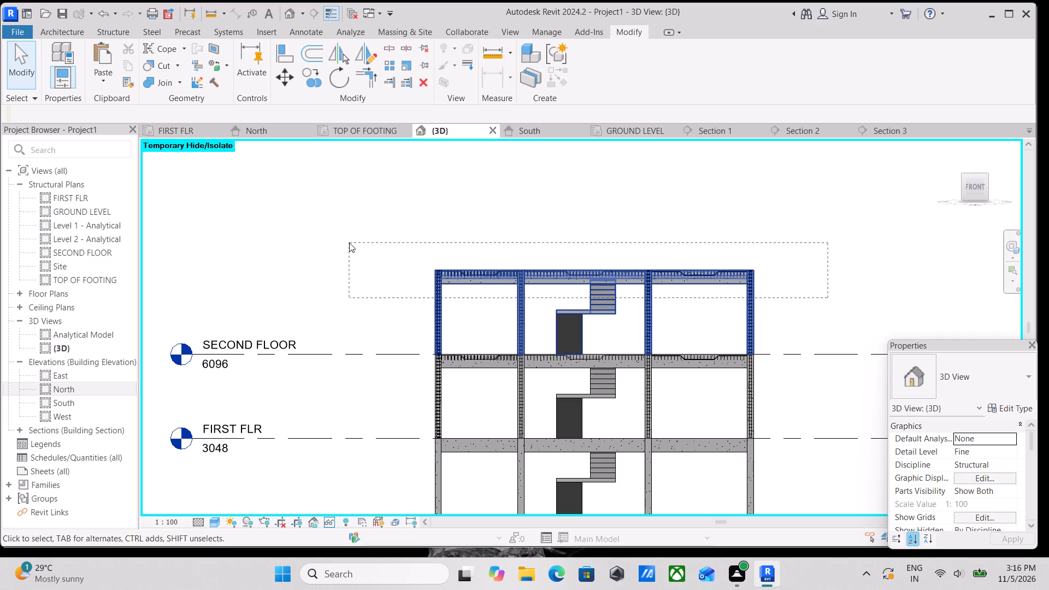
{"action": "right_click", "coordinate": [349, 243]}
{"action": "left_click", "coordinate": [391, 341]}
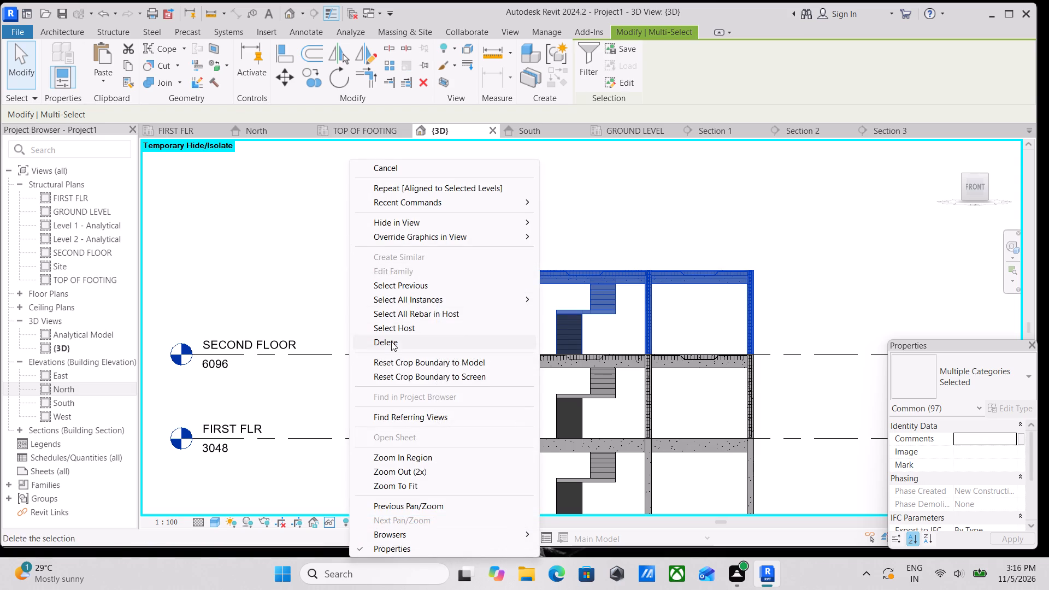
{"action": "scroll", "coordinate": [584, 365], "scroll_direction": "up", "scroll_amount": 3}
{"action": "scroll", "coordinate": [420, 356], "scroll_direction": "up", "scroll_amount": 1}
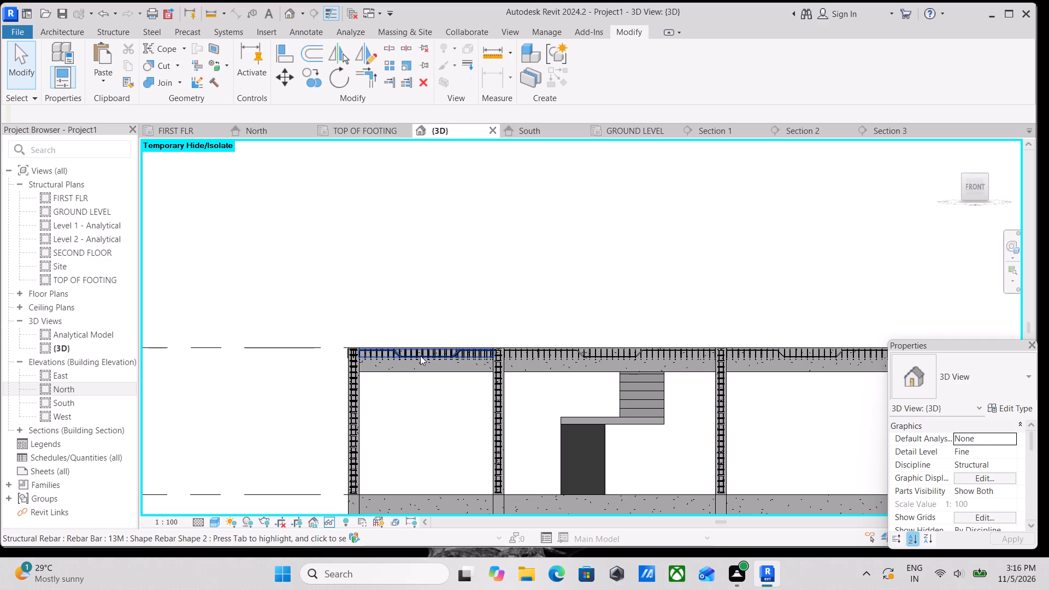
Reset the temporary hide/isolate in the {3D} view to bring back all hidden elements.
{"action": "scroll", "coordinate": [510, 412], "scroll_direction": "down", "scroll_amount": 3}
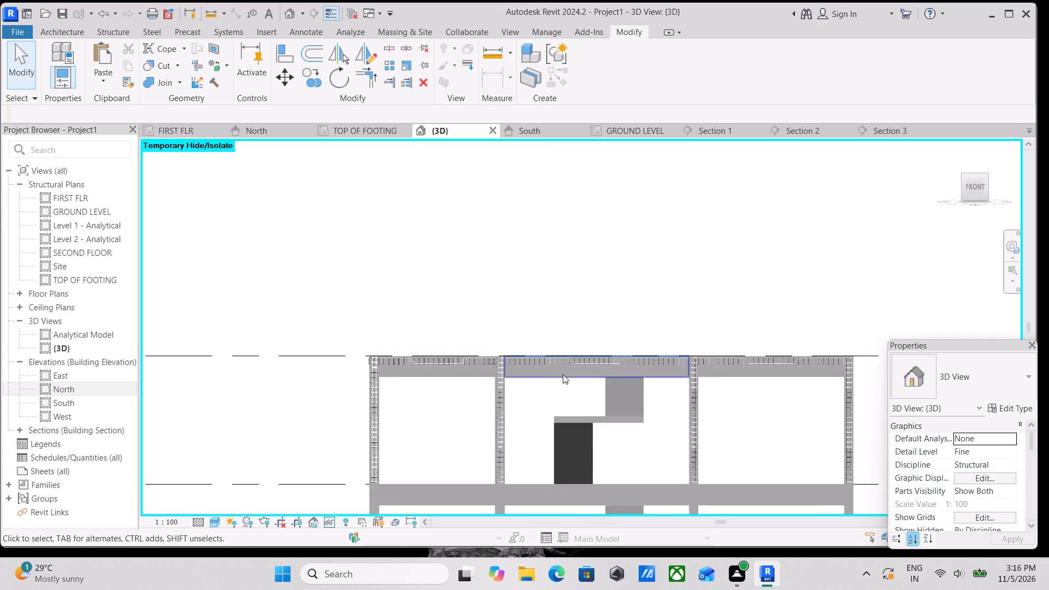
{"action": "scroll", "coordinate": [563, 374], "scroll_direction": "down", "scroll_amount": 5}
{"action": "middle_click_drag", "start_coordinate": [581, 393], "coordinate": [590, 356]}
{"action": "scroll", "coordinate": [550, 361], "scroll_direction": "up", "scroll_amount": 2}
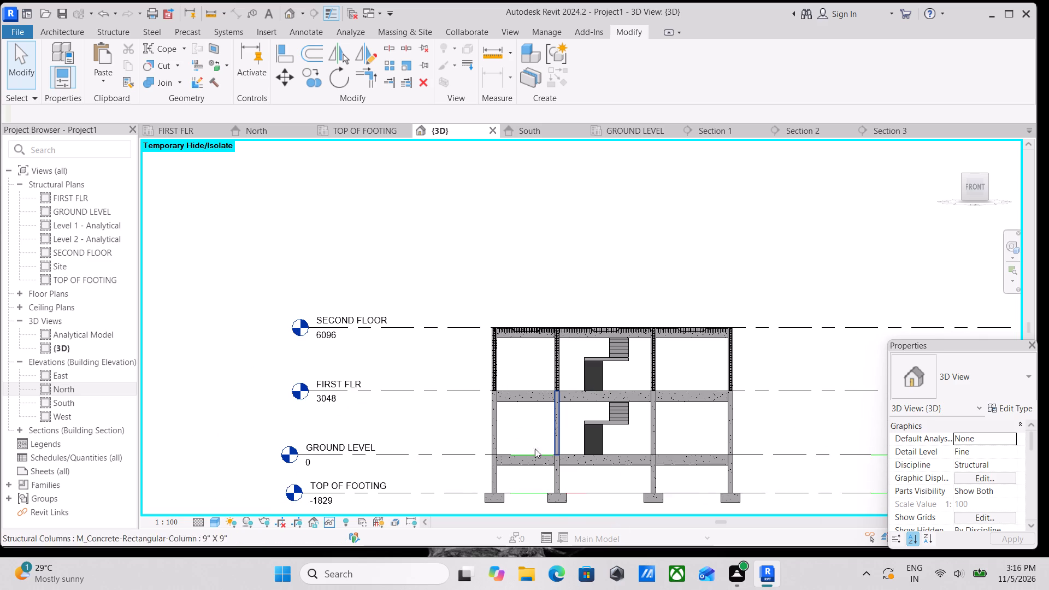
{"action": "type", "text": "SA"}
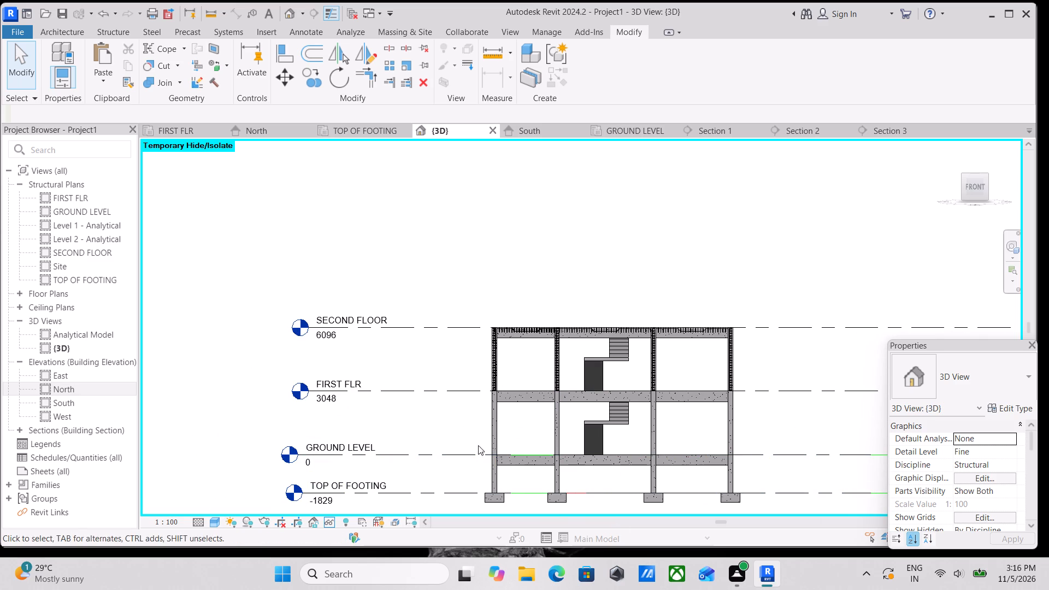
{"action": "scroll", "coordinate": [489, 464], "scroll_direction": "down", "scroll_amount": 1}
{"action": "scroll", "coordinate": [544, 461], "scroll_direction": "down", "scroll_amount": 2}
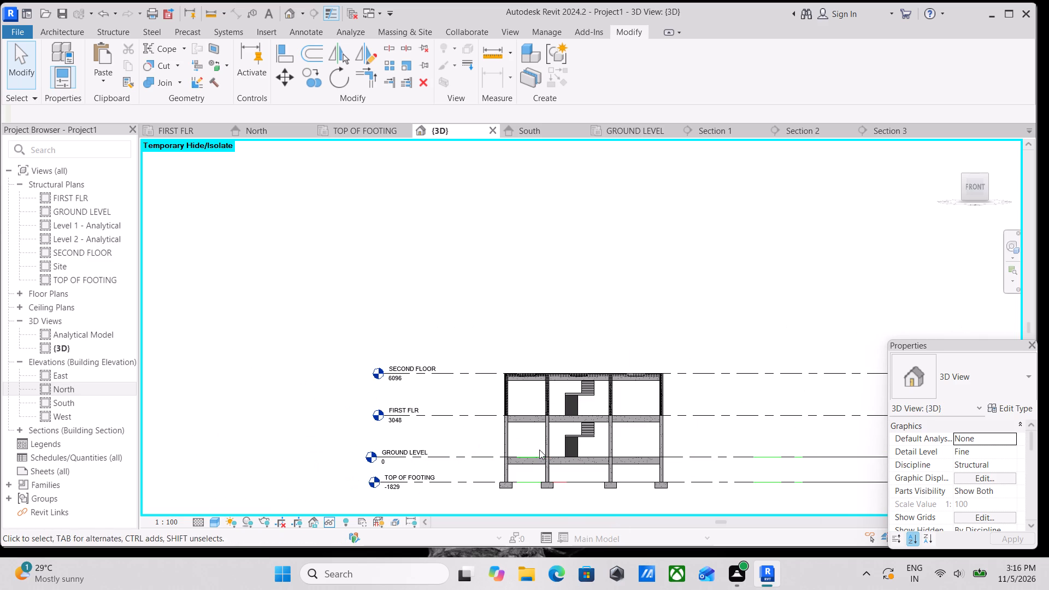
{"action": "scroll", "coordinate": [572, 451], "scroll_direction": "up", "scroll_amount": 3}
{"action": "type", "text": "HR"}
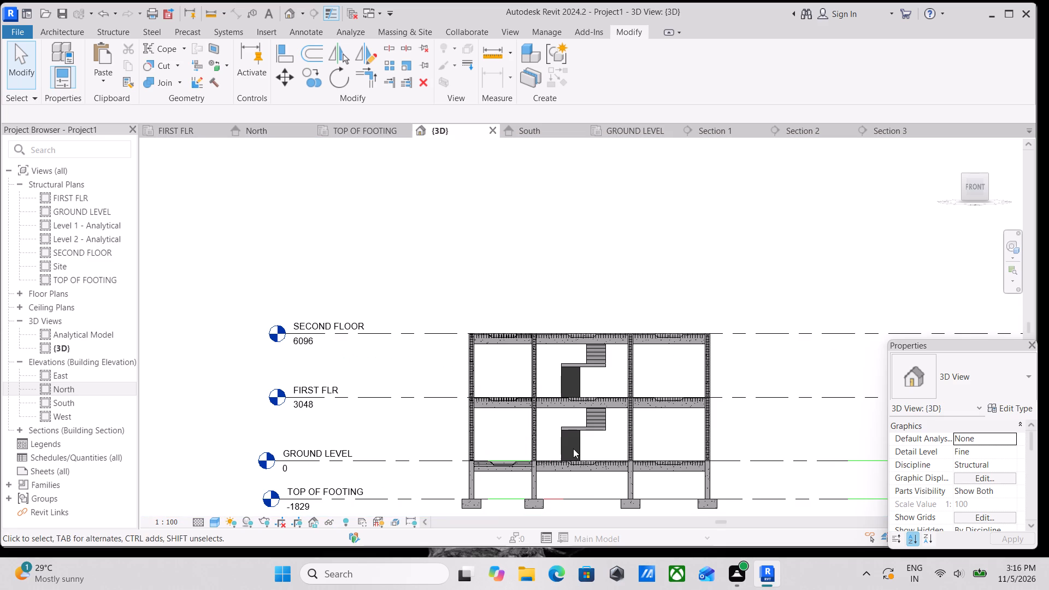
Select all 13M rebar instances throughout the frame from one slab rebar set and temporarily hide them in the {3D} view.
{"action": "scroll", "coordinate": [573, 449], "scroll_direction": "down", "scroll_amount": 1}
{"action": "middle_click_drag", "start_coordinate": [568, 508], "coordinate": [600, 583], "text": "shift"}
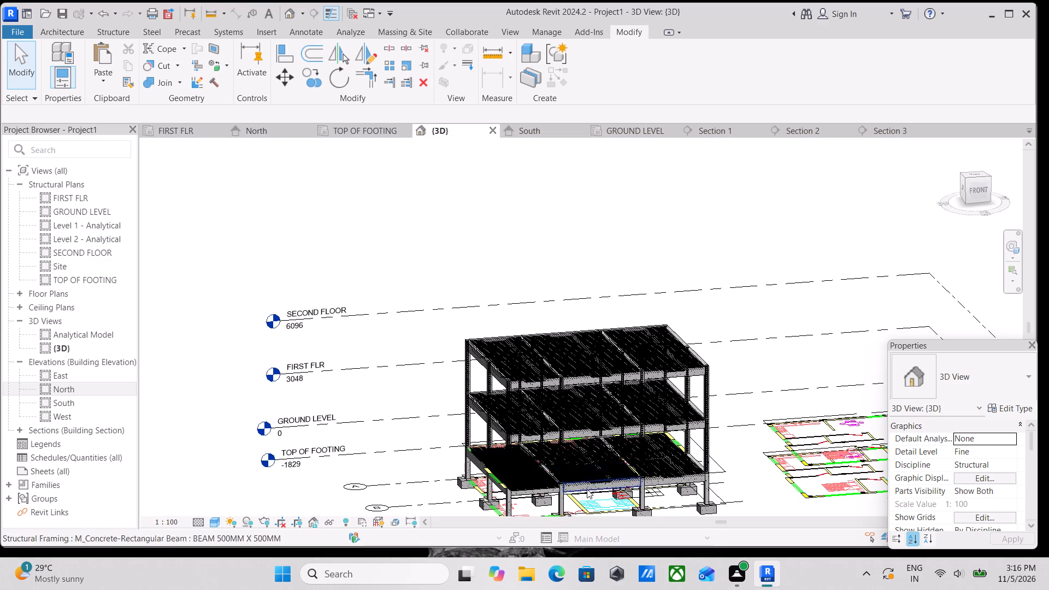
{"action": "middle_click_drag", "start_coordinate": [586, 486], "coordinate": [521, 485]}
{"action": "scroll", "coordinate": [521, 485], "scroll_direction": "up", "scroll_amount": 2, "text": "shift"}
{"action": "scroll", "coordinate": [558, 476], "scroll_direction": "up", "scroll_amount": 2}
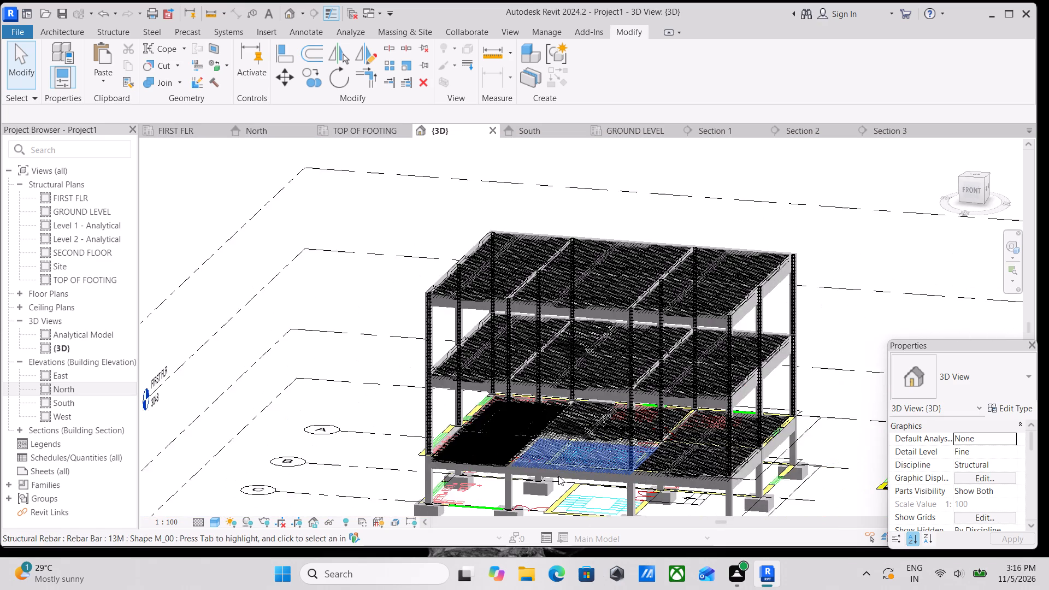
{"action": "scroll", "coordinate": [558, 476], "scroll_direction": "up", "scroll_amount": 4}
{"action": "left_click", "coordinate": [559, 438]}
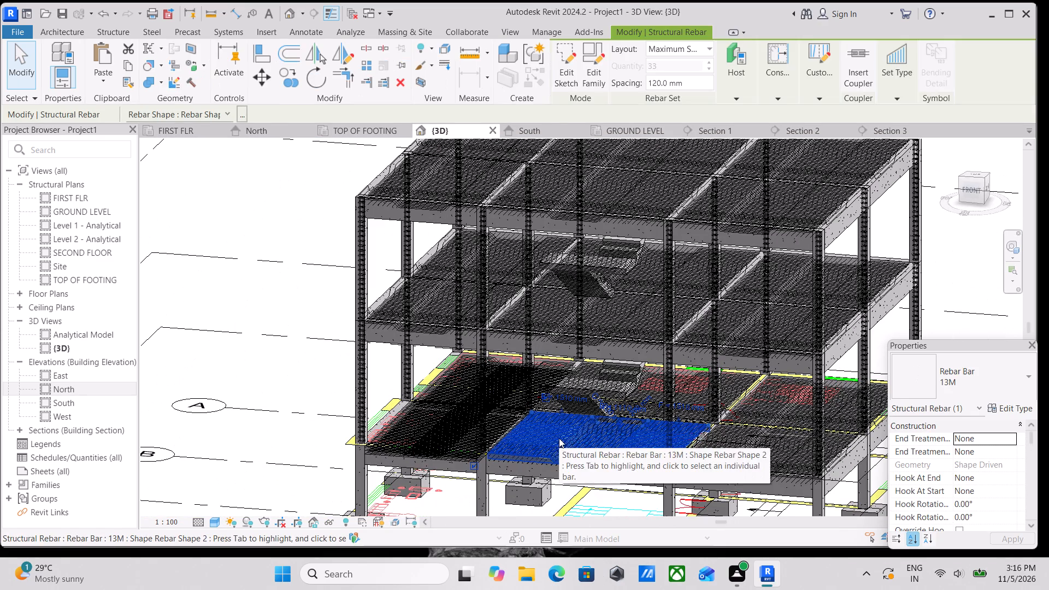
{"action": "type", "text": "SA"}
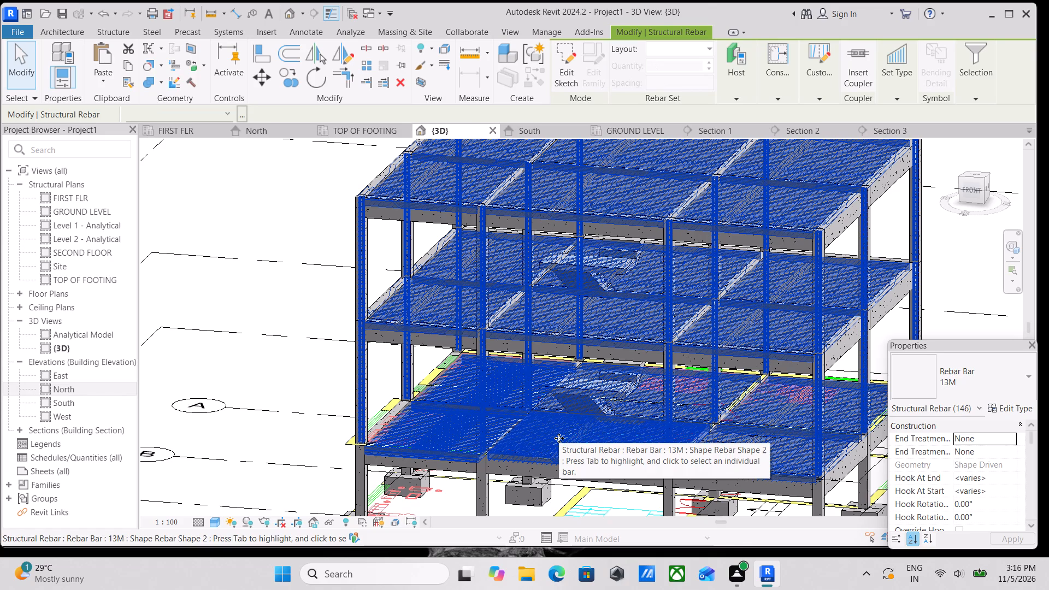
{"action": "type", "text": "HH"}
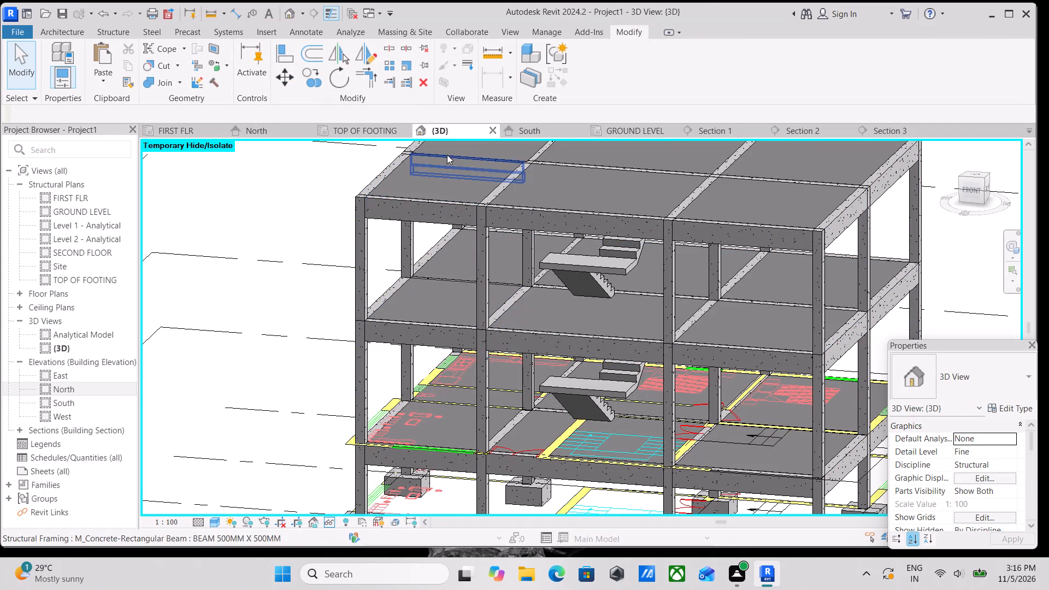
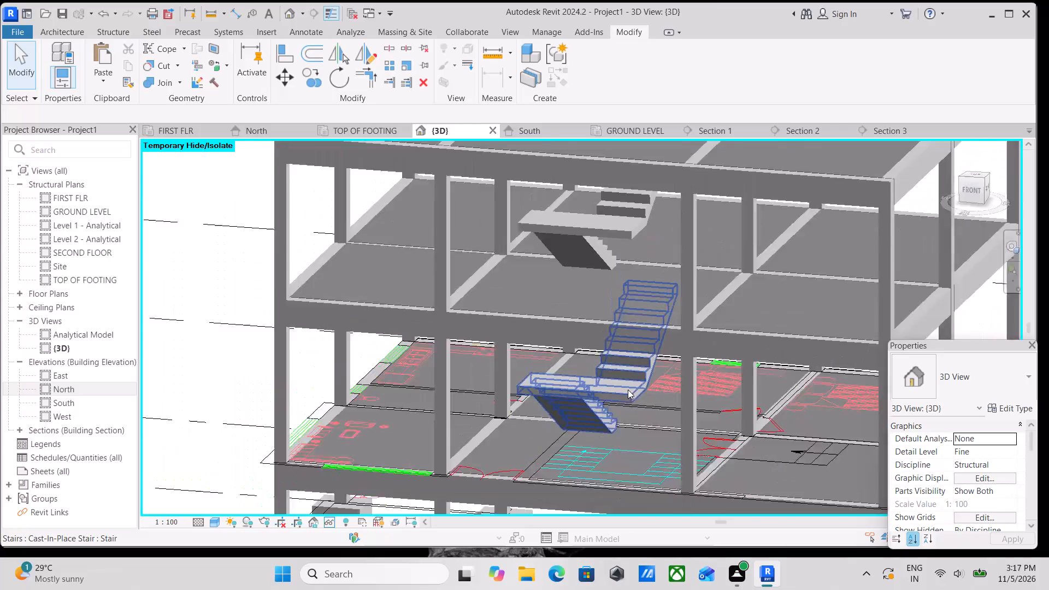
Examine the three-level frame, its stairs and the CAD plans beneath it from several sides in the {3D} view.
{"action": "middle_click_drag", "start_coordinate": [618, 399], "coordinate": [733, 342], "text": "shift"}
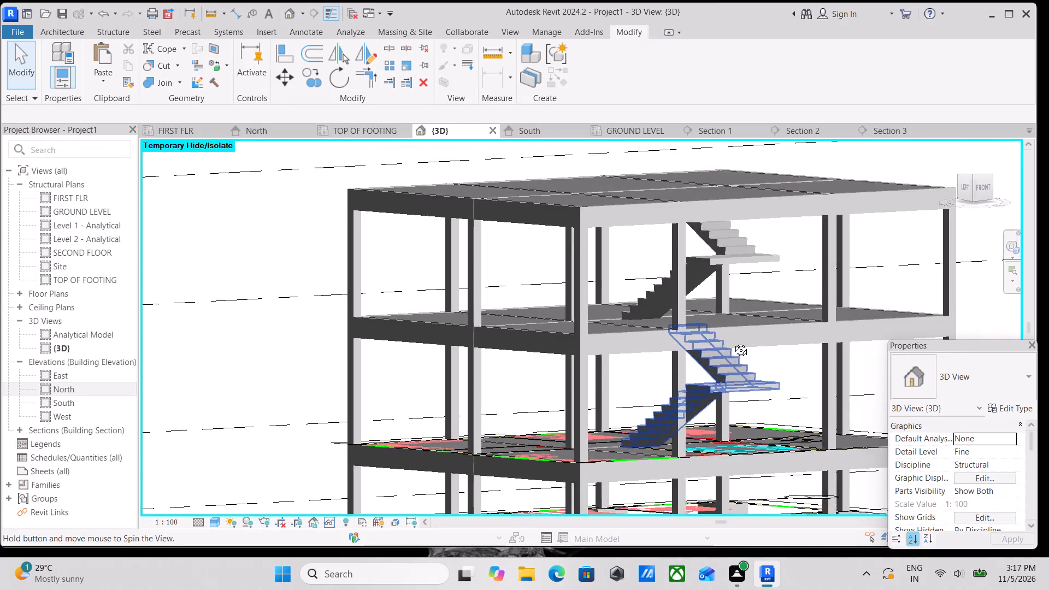
{"action": "middle_click_drag", "start_coordinate": [733, 342], "coordinate": [560, 402], "text": "shift"}
{"action": "middle_click_drag", "start_coordinate": [573, 400], "coordinate": [522, 370], "text": "shift"}
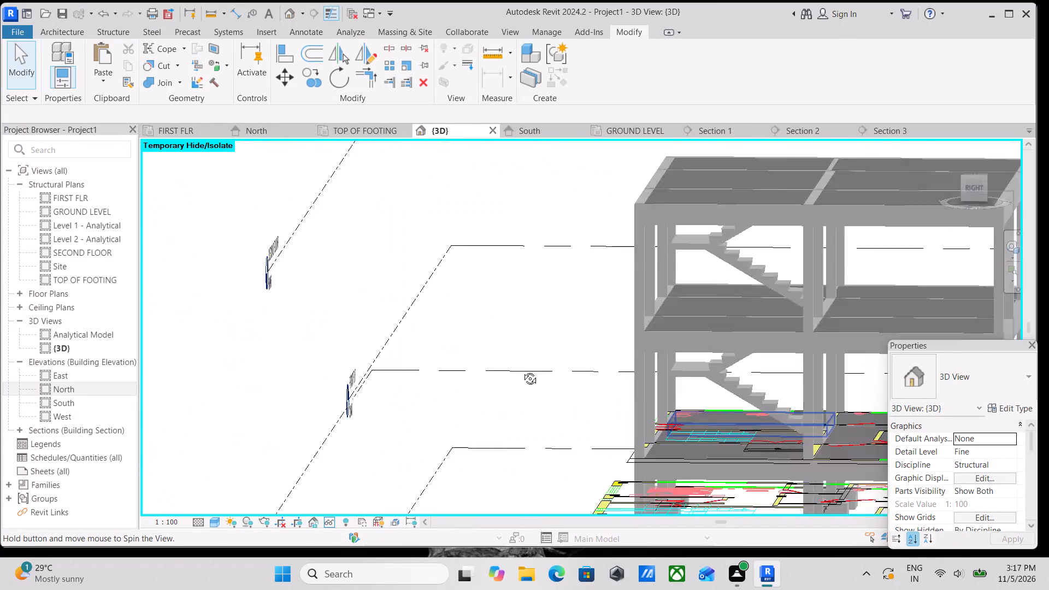
{"action": "middle_click_drag", "start_coordinate": [522, 370], "coordinate": [704, 398], "text": "shift"}
{"action": "middle_click_drag", "start_coordinate": [676, 404], "coordinate": [552, 379]}
{"action": "scroll", "coordinate": [552, 379], "scroll_direction": "up", "scroll_amount": 1}
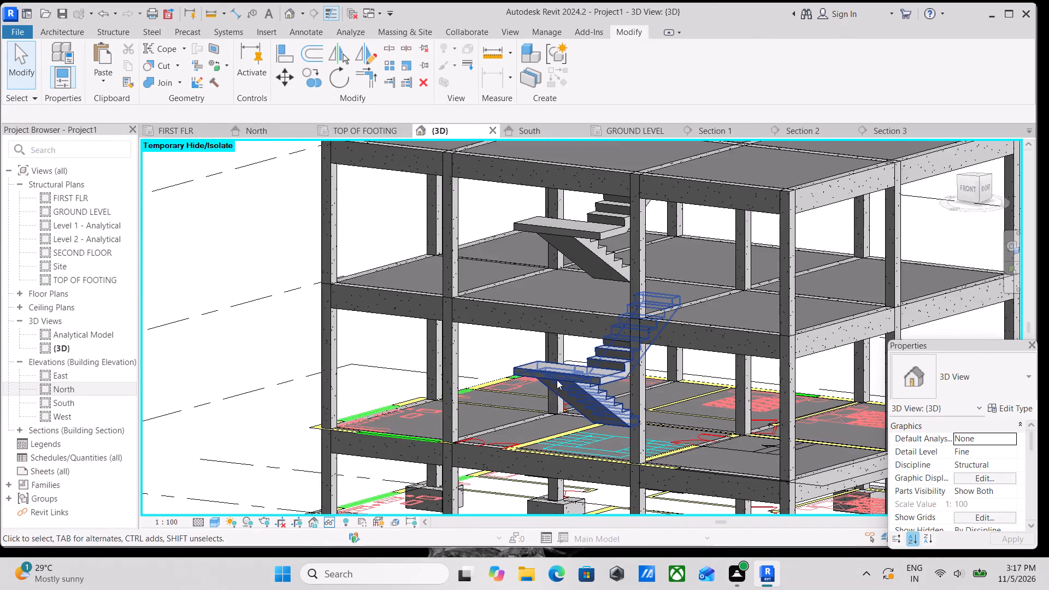
{"action": "scroll", "coordinate": [557, 380], "scroll_direction": "down", "scroll_amount": 3}
{"action": "middle_click_drag", "start_coordinate": [557, 393], "coordinate": [556, 449]}
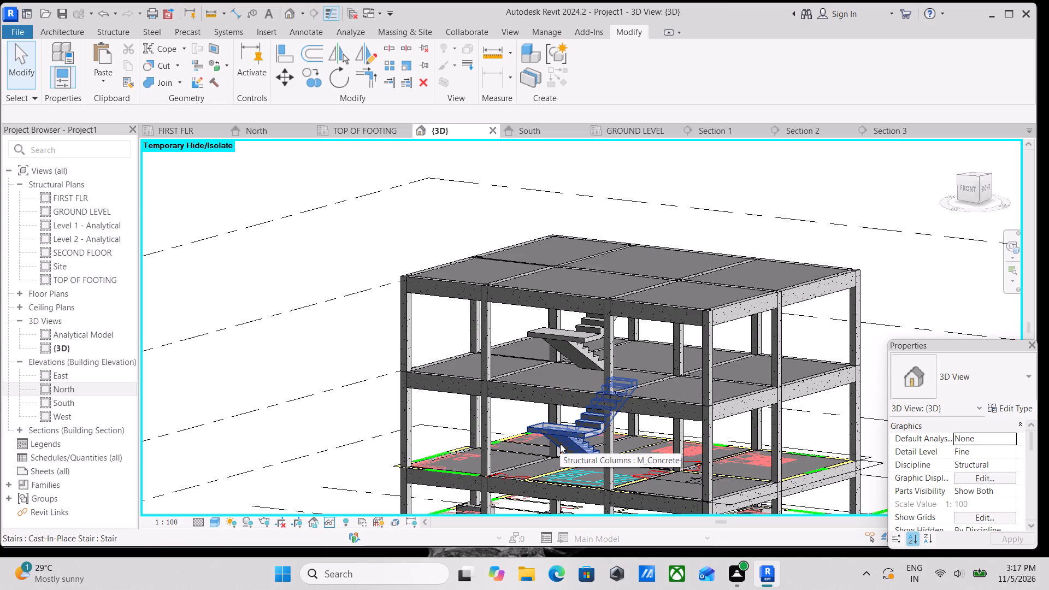
{"action": "scroll", "coordinate": [661, 370], "scroll_direction": "down", "scroll_amount": 1}
{"action": "scroll", "coordinate": [659, 370], "scroll_direction": "up", "scroll_amount": 2}
{"action": "scroll", "coordinate": [659, 370], "scroll_direction": "down", "scroll_amount": 2}
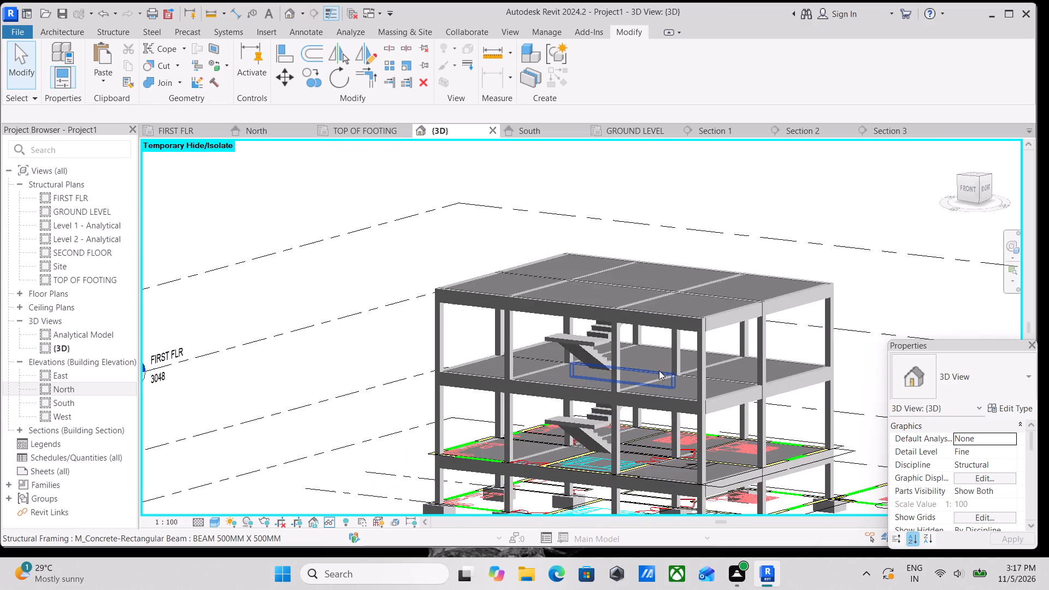
{"action": "scroll", "coordinate": [655, 381], "scroll_direction": "down", "scroll_amount": 1}
{"action": "middle_click_drag", "start_coordinate": [692, 373], "coordinate": [526, 386]}
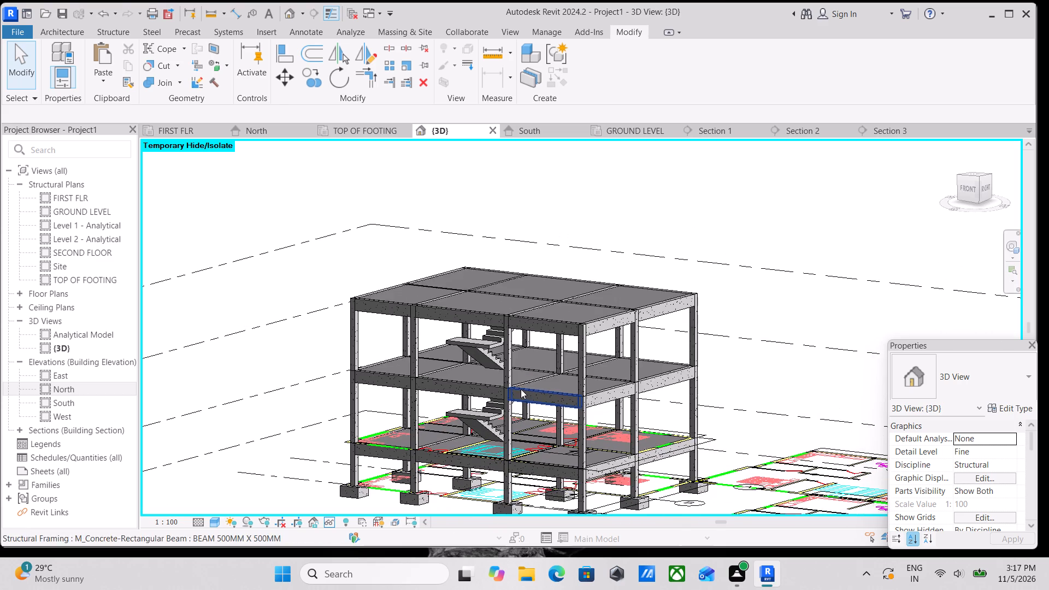
{"action": "middle_click_drag", "start_coordinate": [526, 387], "coordinate": [629, 441], "text": "shift"}
{"action": "scroll", "coordinate": [629, 441], "scroll_direction": "up", "scroll_amount": 2}
{"action": "scroll", "coordinate": [531, 441], "scroll_direction": "up", "scroll_amount": 2}
{"action": "middle_click_drag", "start_coordinate": [531, 441], "coordinate": [499, 446], "text": "shift"}
{"action": "scroll", "coordinate": [489, 363], "scroll_direction": "down", "scroll_amount": 1, "text": "shift"}
{"action": "middle_click_drag", "start_coordinate": [543, 415], "coordinate": [443, 283]}
{"action": "middle_click_drag", "start_coordinate": [491, 345], "coordinate": [502, 373], "text": "shift"}
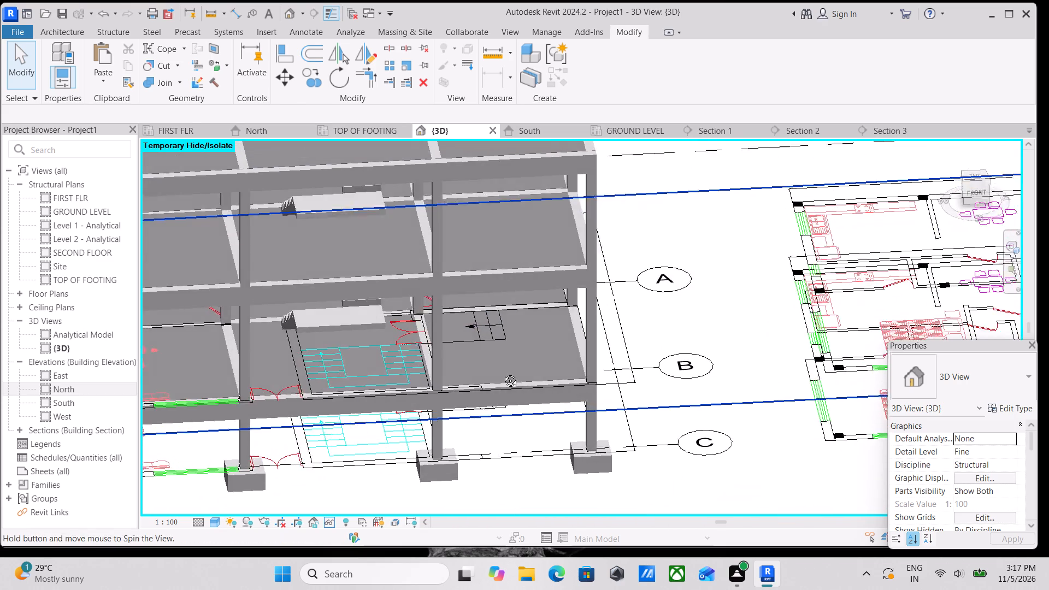
{"action": "middle_click_drag", "start_coordinate": [502, 373], "coordinate": [506, 378], "text": "shift"}
Temporarily hide both imported PROJECT G+1.dwg drawings in the {3D} view so the structural model stands alone.
{"action": "scroll", "coordinate": [694, 404], "scroll_direction": "down", "scroll_amount": 3}
{"action": "scroll", "coordinate": [637, 413], "scroll_direction": "down", "scroll_amount": 2}
{"action": "middle_click_drag", "start_coordinate": [628, 410], "coordinate": [534, 377]}
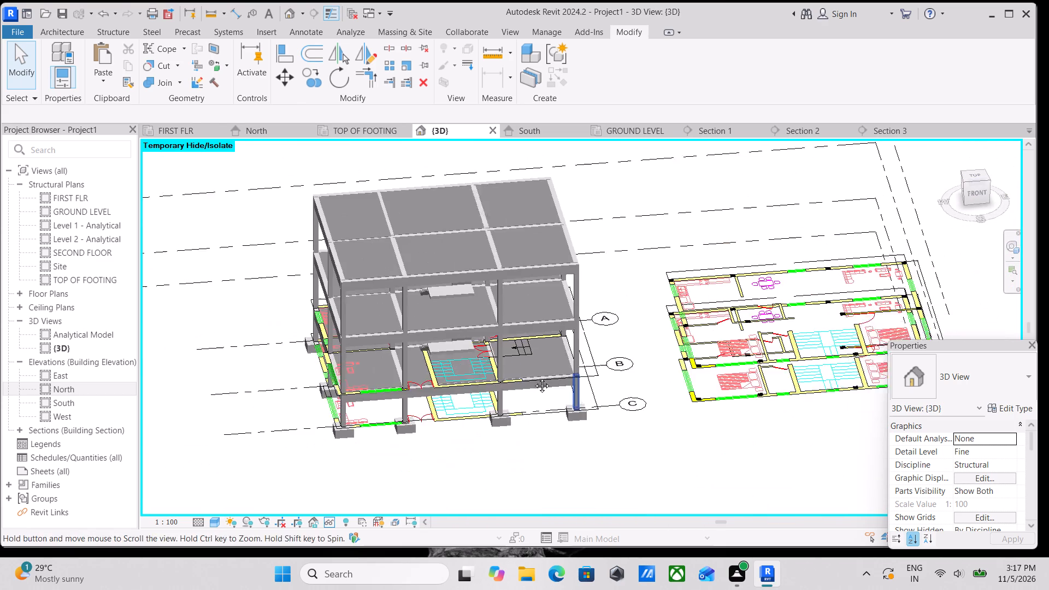
{"action": "middle_click_drag", "start_coordinate": [534, 377], "coordinate": [510, 371]}
{"action": "left_click", "coordinate": [678, 382]}
{"action": "middle_click_drag", "start_coordinate": [656, 371], "coordinate": [656, 408]}
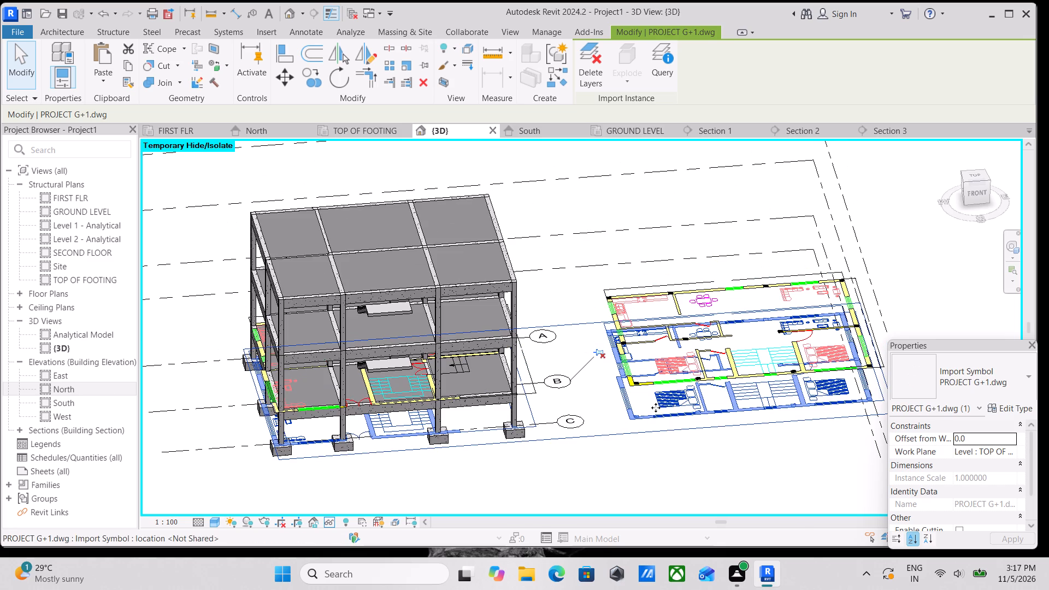
{"action": "type", "text": "hh"}
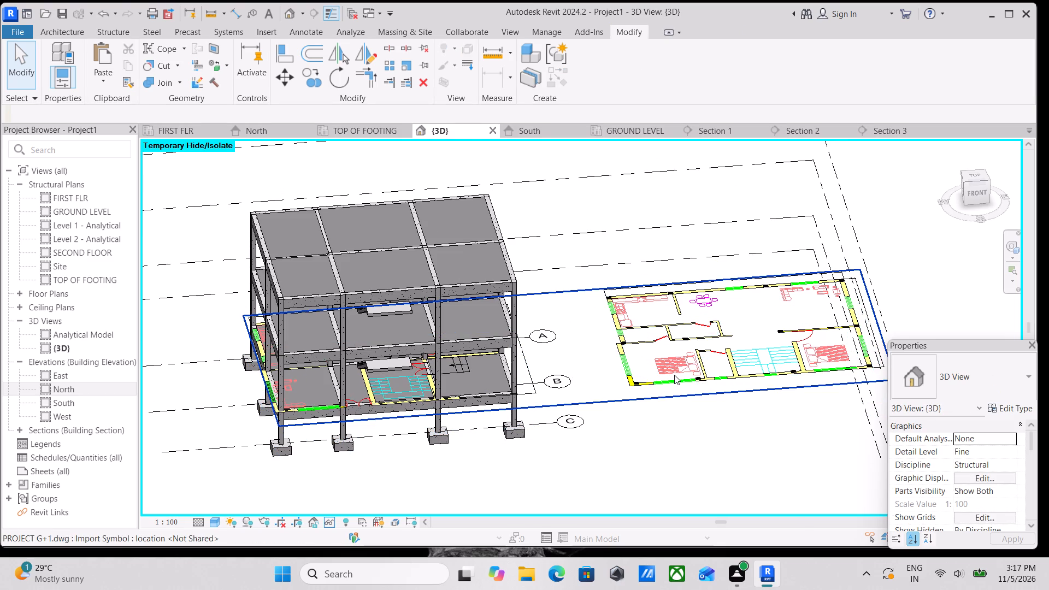
{"action": "left_click", "coordinate": [674, 375]}
{"action": "type", "text": "hh"}
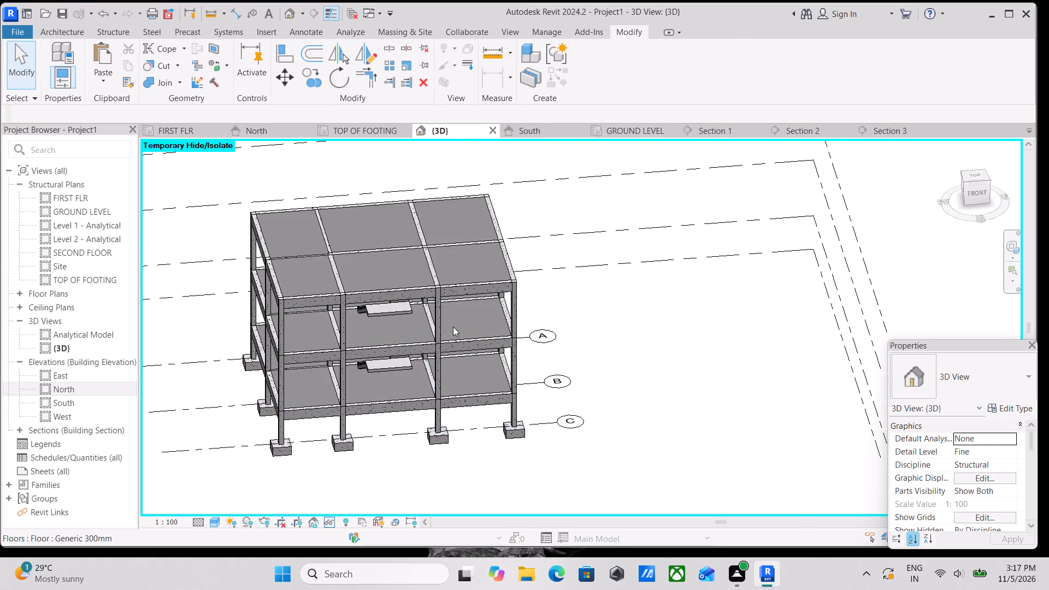
Inspect the decluttered frame around all sides in 3D, then check the South elevation and GROUND LEVEL plan.
{"action": "scroll", "coordinate": [278, 323], "scroll_direction": "up", "scroll_amount": 2}
{"action": "scroll", "coordinate": [281, 323], "scroll_direction": "down", "scroll_amount": 2}
{"action": "middle_click_drag", "start_coordinate": [376, 343], "coordinate": [538, 274], "text": "shift"}
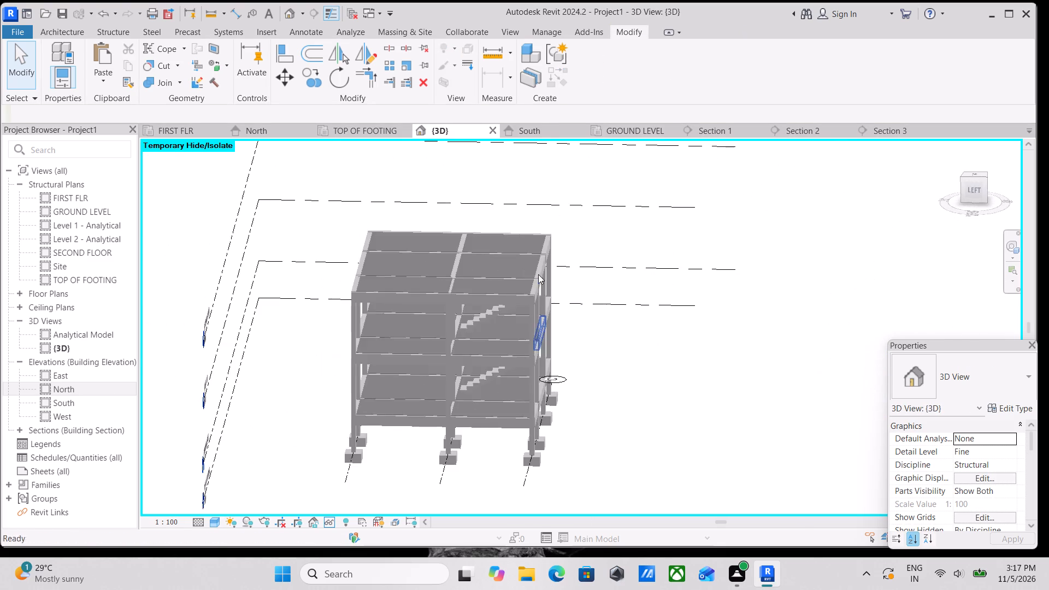
{"action": "middle_click_drag", "start_coordinate": [574, 345], "coordinate": [329, 269], "text": "shift"}
{"action": "middle_click_drag", "start_coordinate": [345, 293], "coordinate": [388, 285], "text": "shift"}
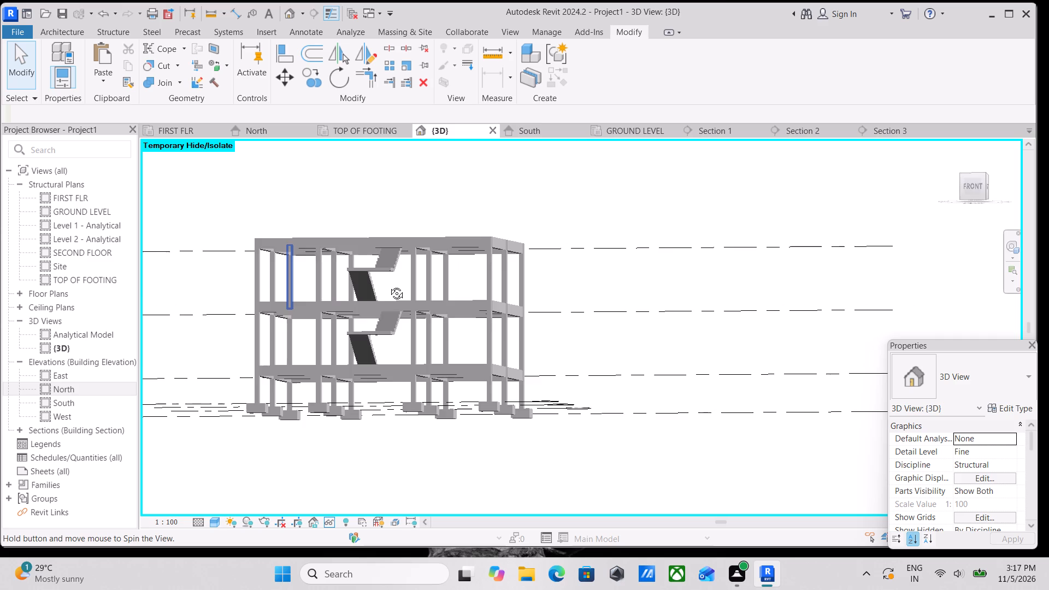
{"action": "middle_click_drag", "start_coordinate": [388, 285], "coordinate": [261, 300], "text": "shift"}
{"action": "middle_click_drag", "start_coordinate": [472, 307], "coordinate": [488, 399]}
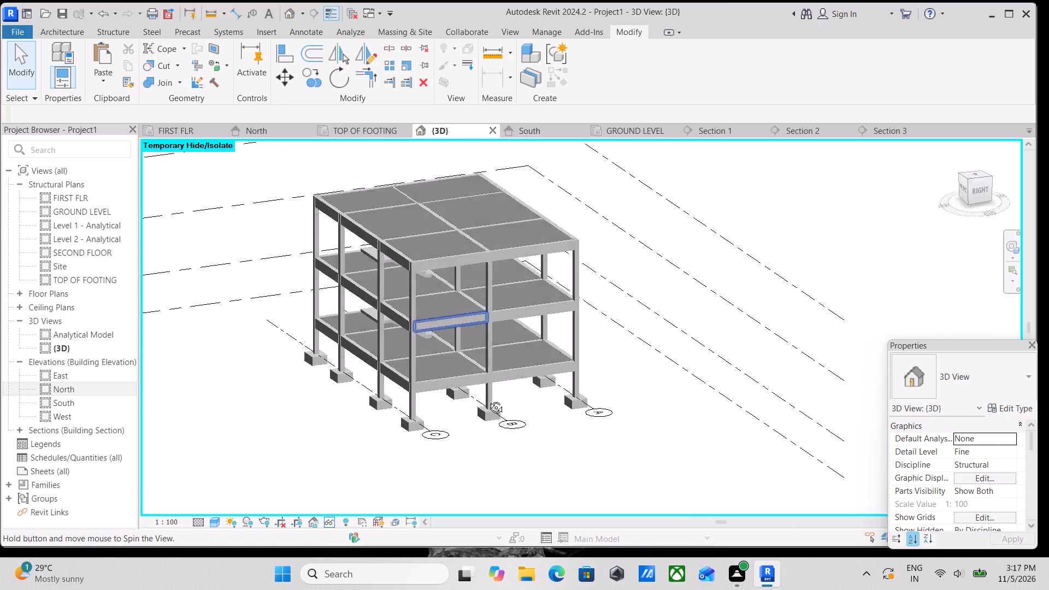
{"action": "middle_click_drag", "start_coordinate": [488, 399], "coordinate": [521, 450]}
{"action": "left_click", "coordinate": [540, 134]}
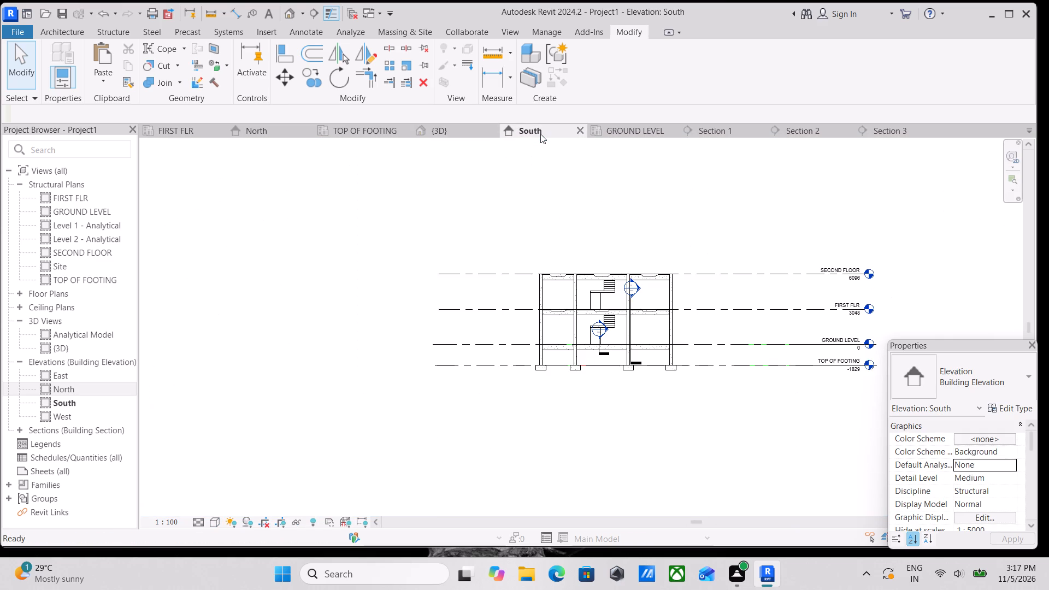
{"action": "left_click", "coordinate": [622, 126]}
{"action": "scroll", "coordinate": [531, 313], "scroll_direction": "down", "scroll_amount": 1}
{"action": "middle_click_drag", "start_coordinate": [531, 313], "coordinate": [580, 356]}
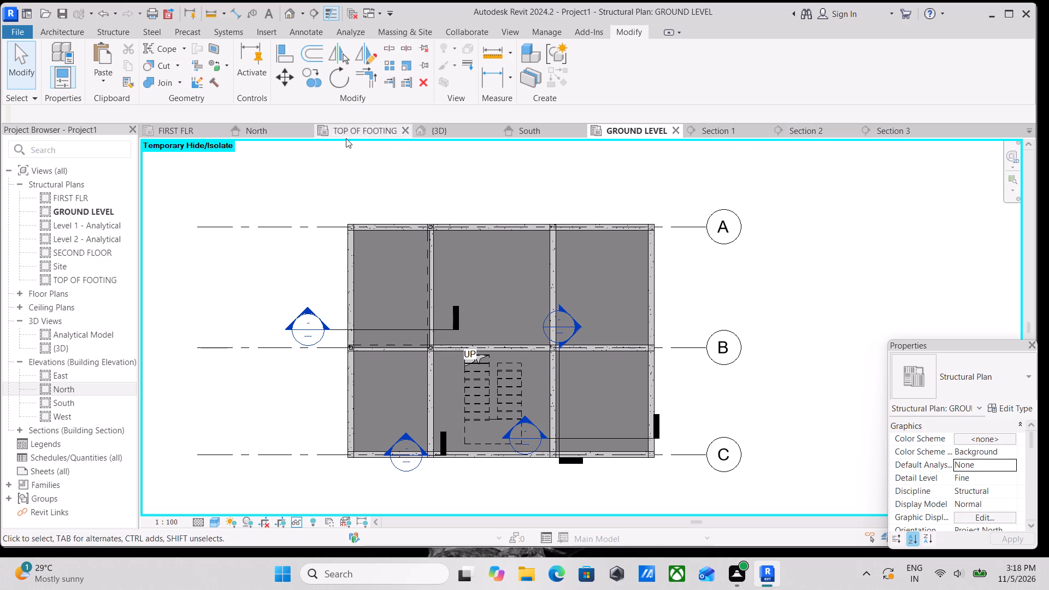
Examine the frame's slabs, beams and footings from the back in 3D and compare them with the North and South elevations.
{"action": "left_click", "coordinate": [443, 127]}
{"action": "middle_click_drag", "start_coordinate": [459, 302], "coordinate": [251, 244], "text": "shift"}
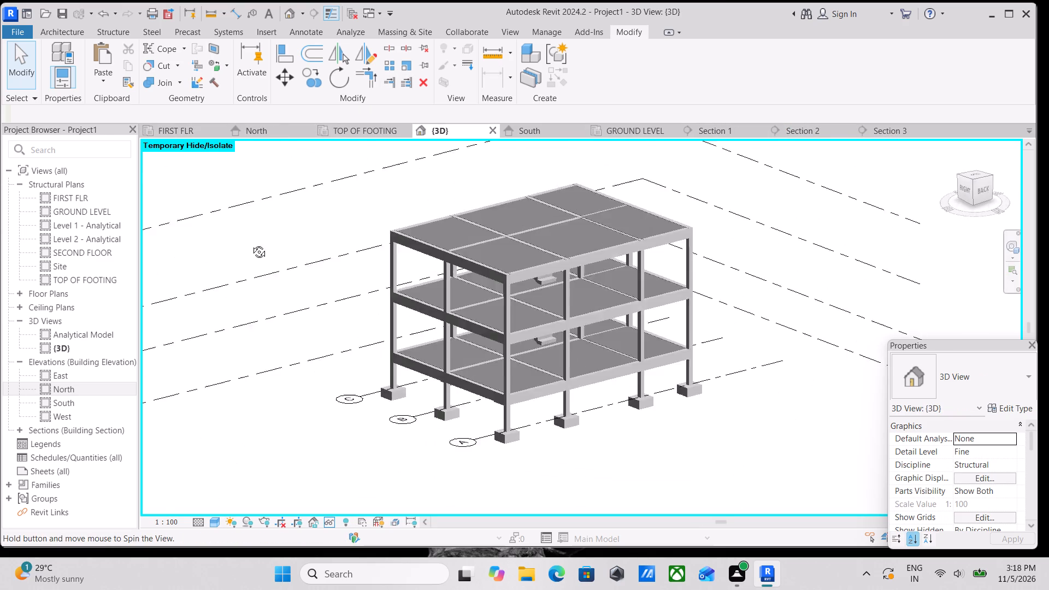
{"action": "middle_click_drag", "start_coordinate": [251, 244], "coordinate": [241, 244], "text": "shift"}
{"action": "scroll", "coordinate": [553, 359], "scroll_direction": "up", "scroll_amount": 6}
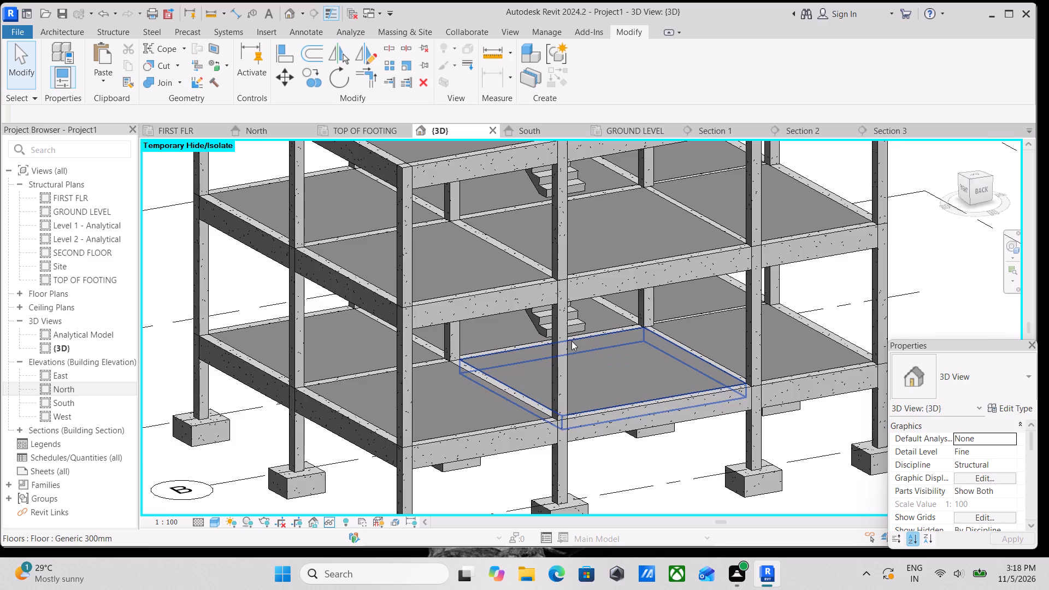
{"action": "scroll", "coordinate": [574, 333], "scroll_direction": "up", "scroll_amount": 2}
{"action": "scroll", "coordinate": [582, 323], "scroll_direction": "down", "scroll_amount": 5}
{"action": "middle_click_drag", "start_coordinate": [579, 328], "coordinate": [590, 385]}
{"action": "middle_click_drag", "start_coordinate": [545, 349], "coordinate": [438, 317]}
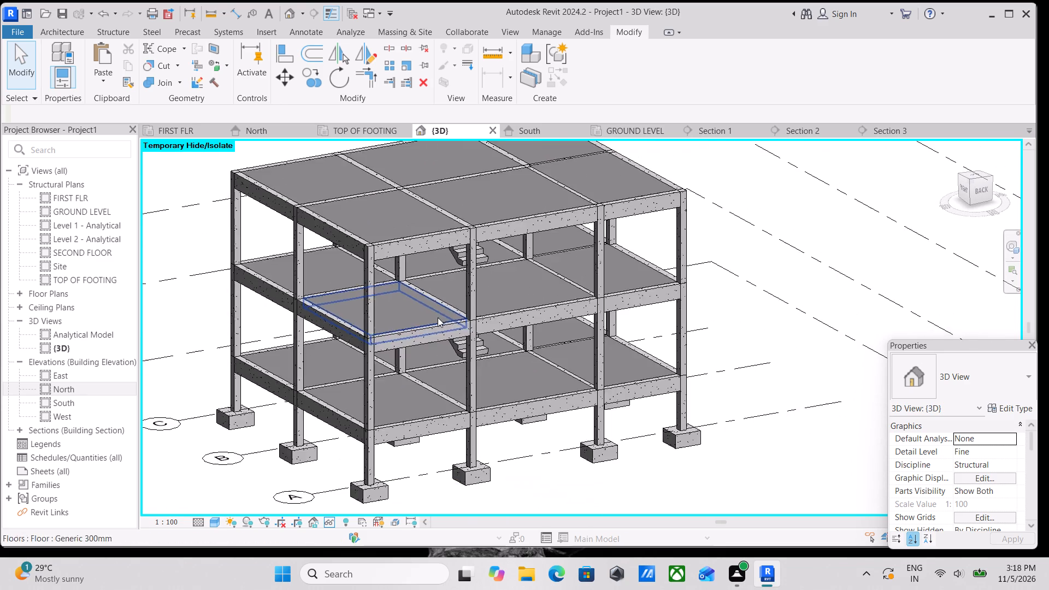
{"action": "scroll", "coordinate": [449, 378], "scroll_direction": "up", "scroll_amount": 2}
{"action": "scroll", "coordinate": [451, 370], "scroll_direction": "down", "scroll_amount": 1}
{"action": "middle_click_drag", "start_coordinate": [451, 370], "coordinate": [503, 341]}
{"action": "scroll", "coordinate": [485, 353], "scroll_direction": "up", "scroll_amount": 1}
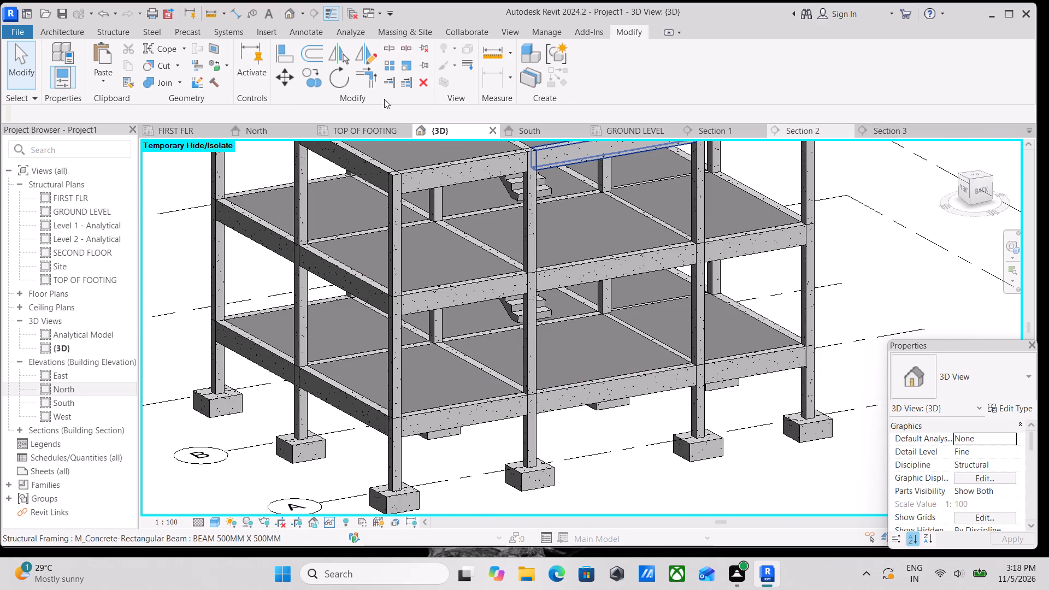
{"action": "left_click", "coordinate": [339, 130]}
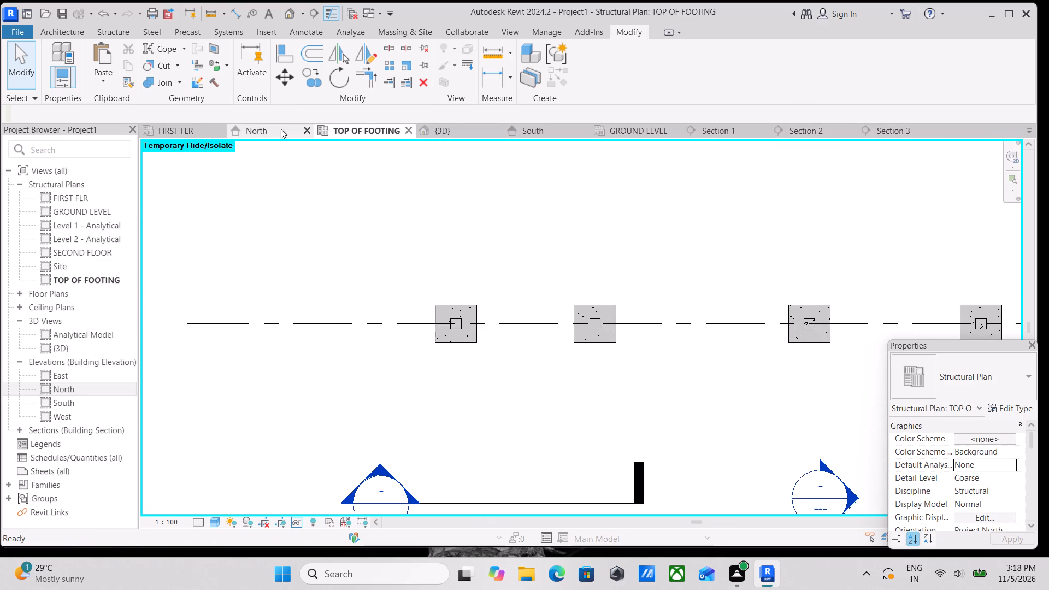
{"action": "left_click", "coordinate": [262, 129]}
{"action": "scroll", "coordinate": [429, 248], "scroll_direction": "down", "scroll_amount": 1}
{"action": "middle_click_drag", "start_coordinate": [434, 258], "coordinate": [458, 339]}
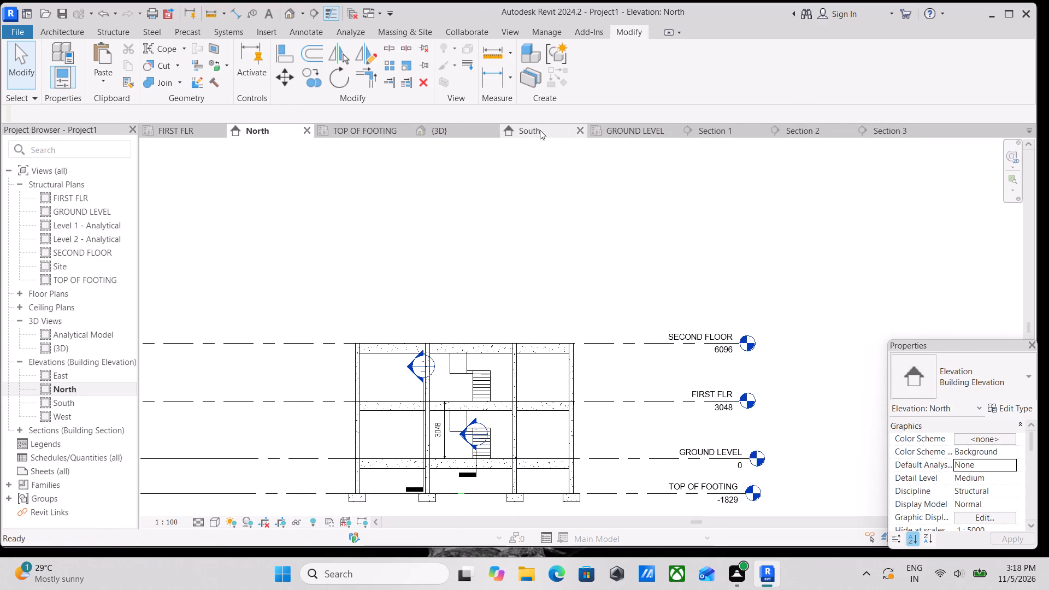
{"action": "left_click", "coordinate": [540, 130]}
{"action": "middle_click_drag", "start_coordinate": [627, 203], "coordinate": [602, 279]}
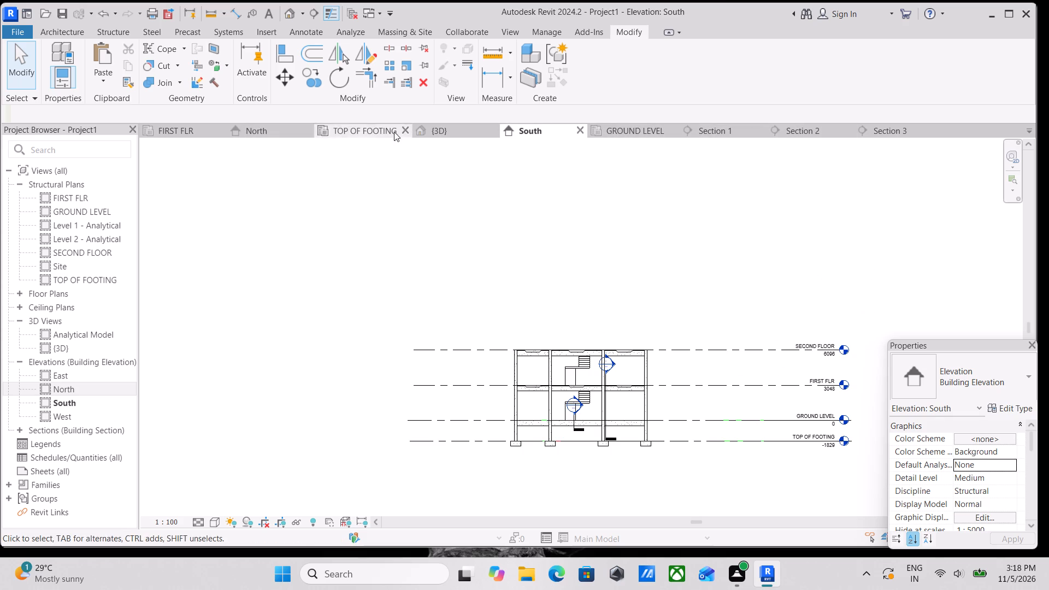
{"action": "left_click", "coordinate": [434, 131]}
{"action": "middle_click_drag", "start_coordinate": [418, 241], "coordinate": [445, 326]}
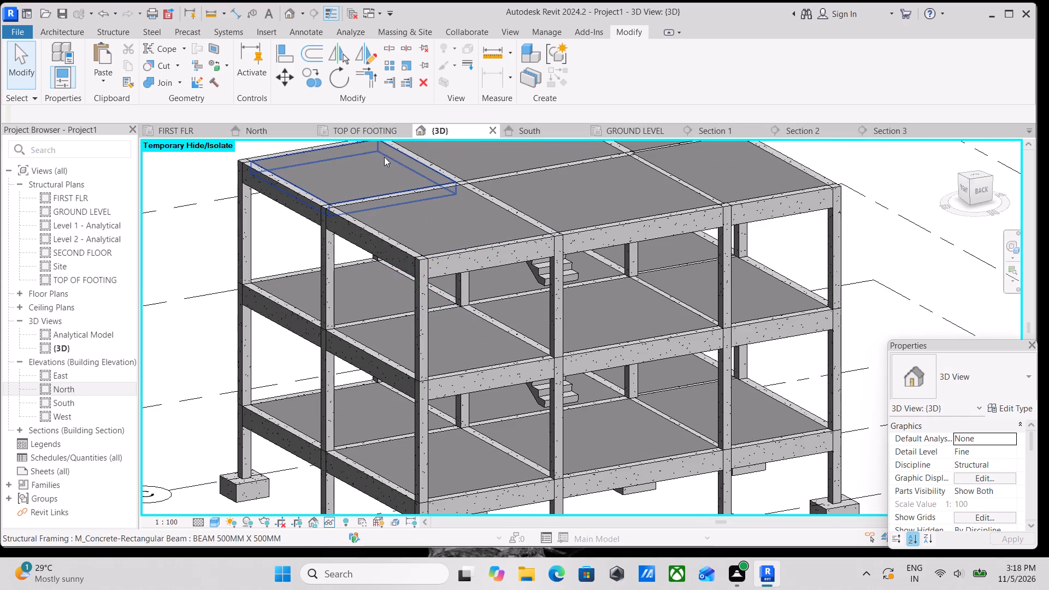
In the TOP OF FOOTING plan, create a horizontal building section cutting through the westernmost 800 x 900 x 450 mm footing on grid A.
{"action": "left_click", "coordinate": [357, 135]}
{"action": "scroll", "coordinate": [472, 279], "scroll_direction": "down", "scroll_amount": 1}
{"action": "middle_click_drag", "start_coordinate": [472, 279], "coordinate": [469, 226]}
{"action": "scroll", "coordinate": [457, 237], "scroll_direction": "up", "scroll_amount": 2}
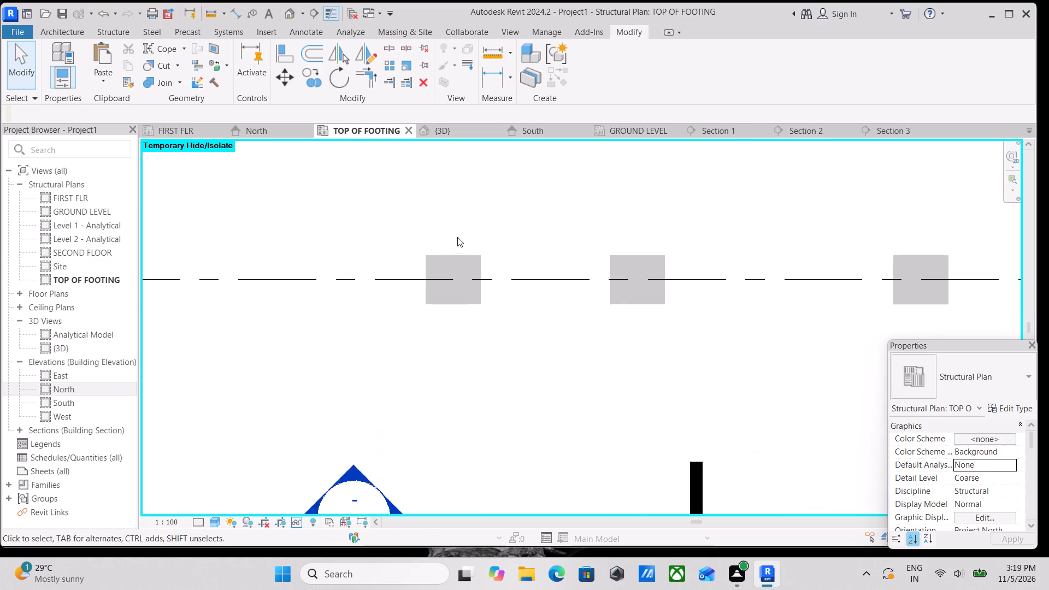
{"action": "scroll", "coordinate": [457, 237], "scroll_direction": "up", "scroll_amount": 2}
{"action": "middle_click", "coordinate": [457, 249]}
{"action": "scroll", "coordinate": [437, 284], "scroll_direction": "up", "scroll_amount": 6}
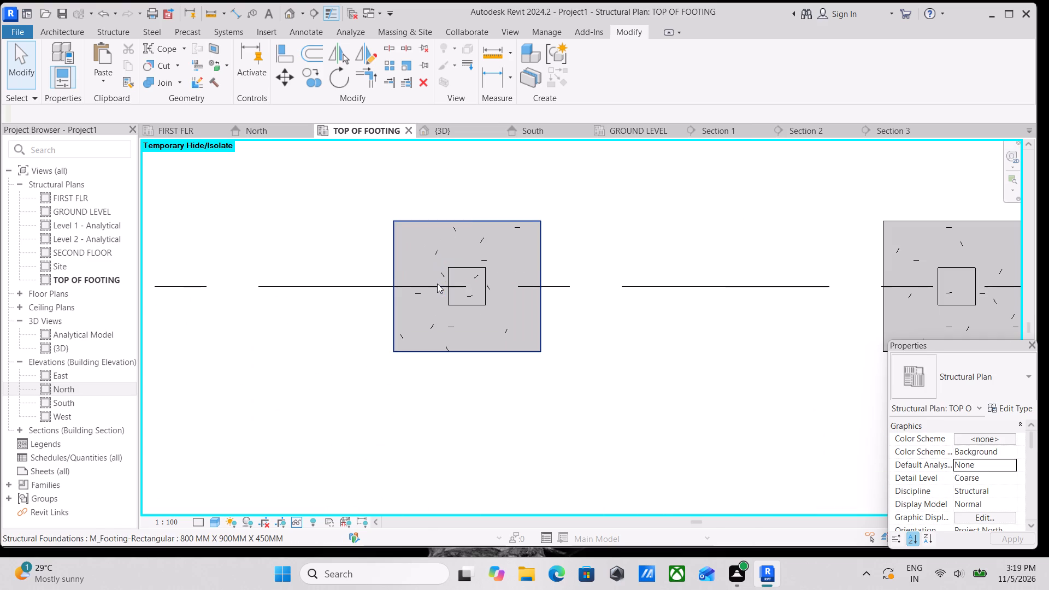
{"action": "middle_click_drag", "start_coordinate": [419, 260], "coordinate": [404, 281]}
{"action": "scroll", "coordinate": [409, 279], "scroll_direction": "down", "scroll_amount": 3}
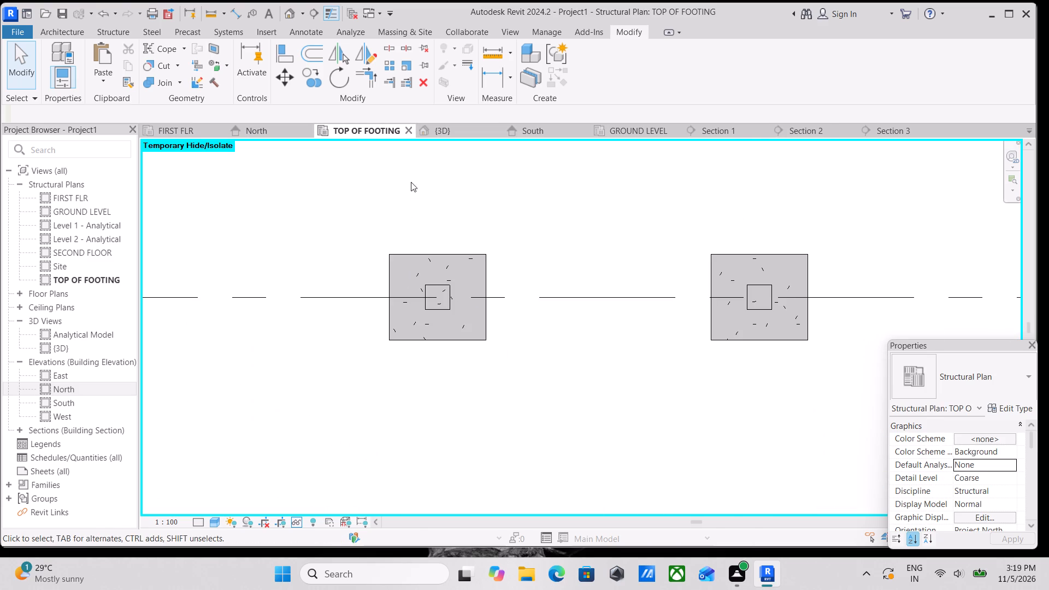
{"action": "type", "text": "gr"}
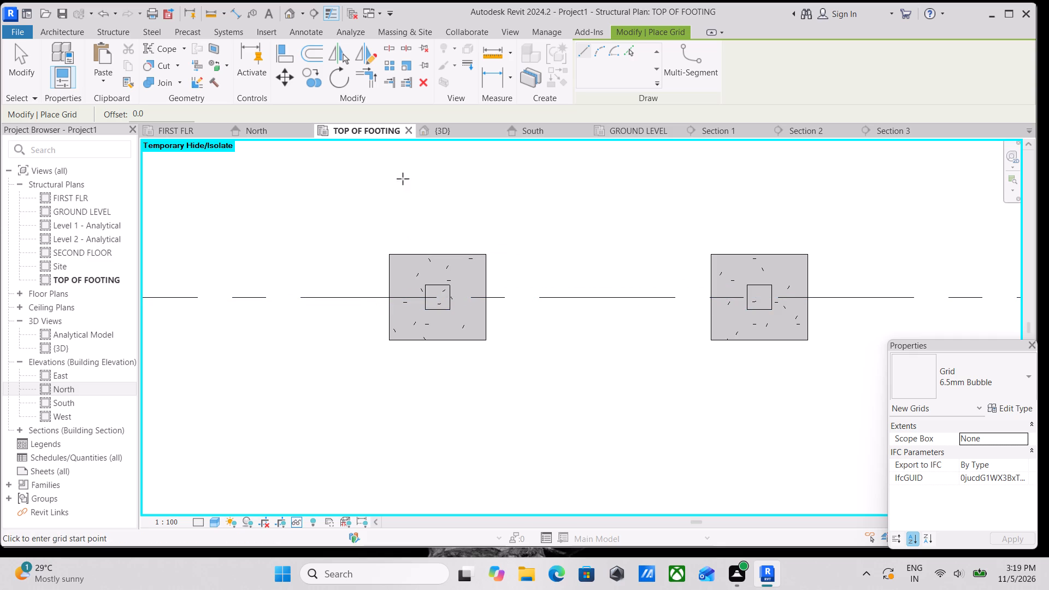
{"action": "key", "text": "Escape"}
{"action": "left_click", "coordinate": [310, 12]}
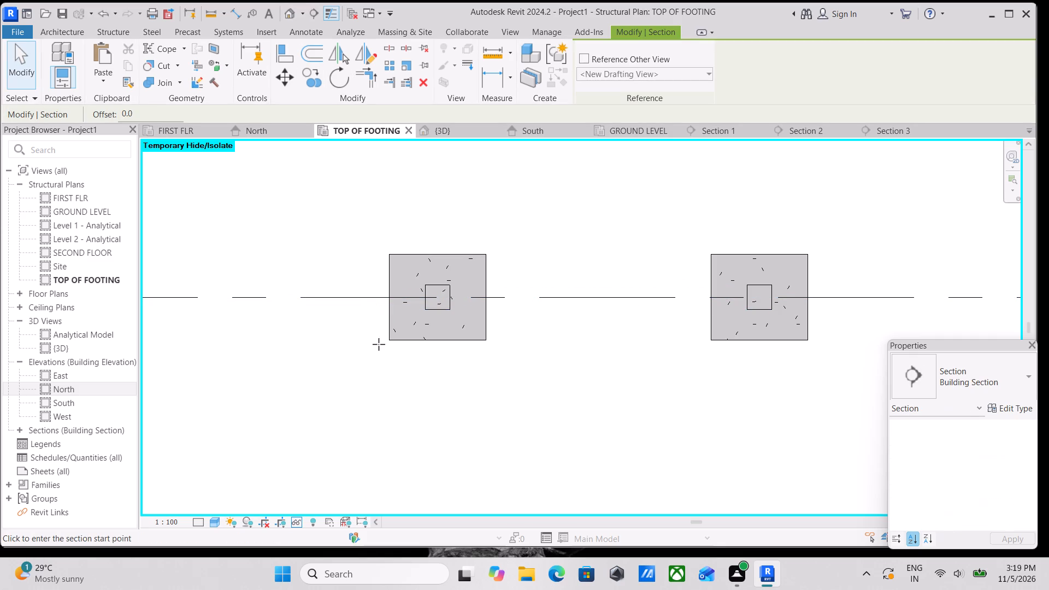
{"action": "scroll", "coordinate": [393, 366], "scroll_direction": "up", "scroll_amount": 4}
{"action": "left_click", "coordinate": [337, 283]}
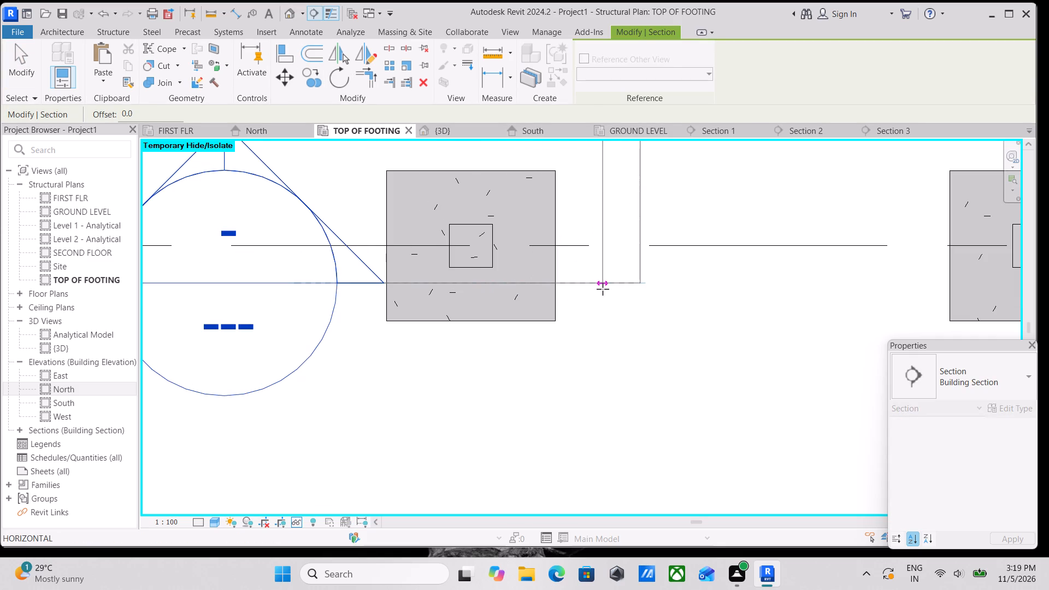
{"action": "left_click", "coordinate": [603, 289]}
Shorten the new section's view depth so its far clip boundary lines up with the footing's upper edge in plan.
{"action": "scroll", "coordinate": [527, 255], "scroll_direction": "down", "scroll_amount": 3}
{"action": "middle_click_drag", "start_coordinate": [508, 326], "coordinate": [522, 457]}
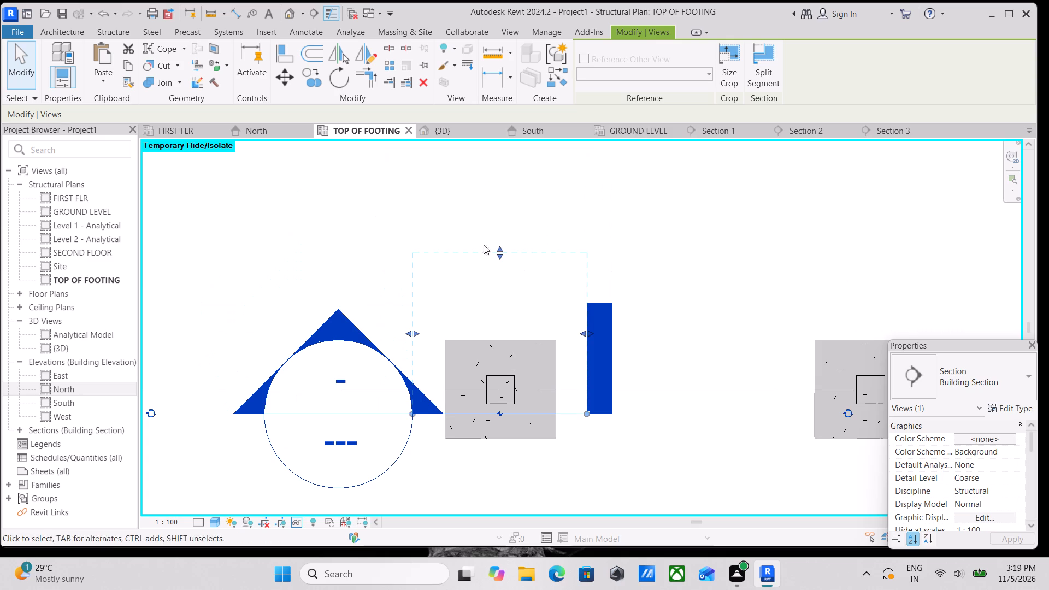
{"action": "left_click_drag", "start_coordinate": [504, 259], "coordinate": [503, 345]}
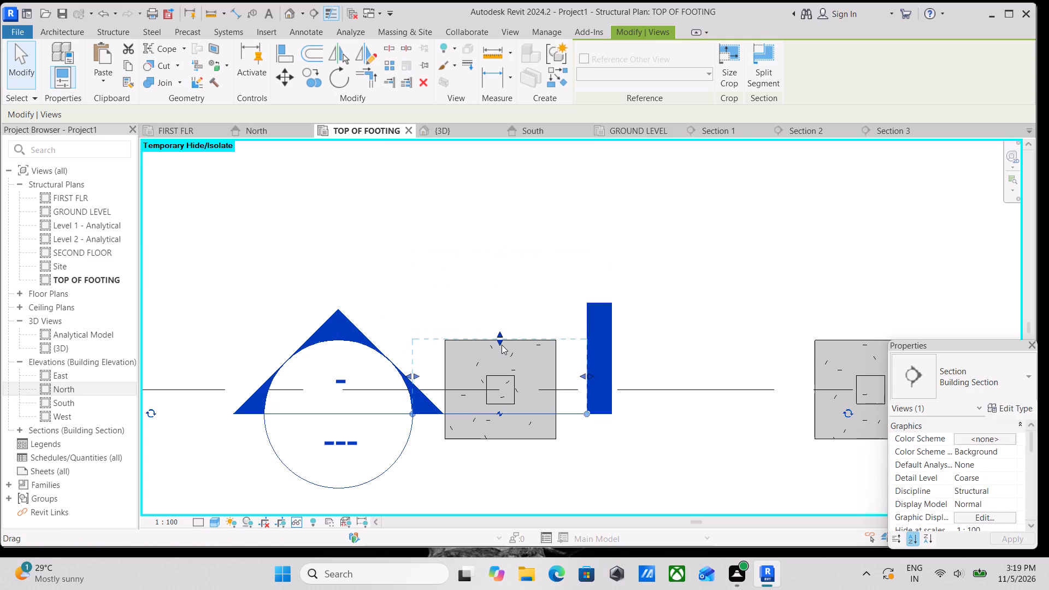
{"action": "scroll", "coordinate": [502, 345], "scroll_direction": "up", "scroll_amount": 3}
{"action": "left_click", "coordinate": [502, 345]}
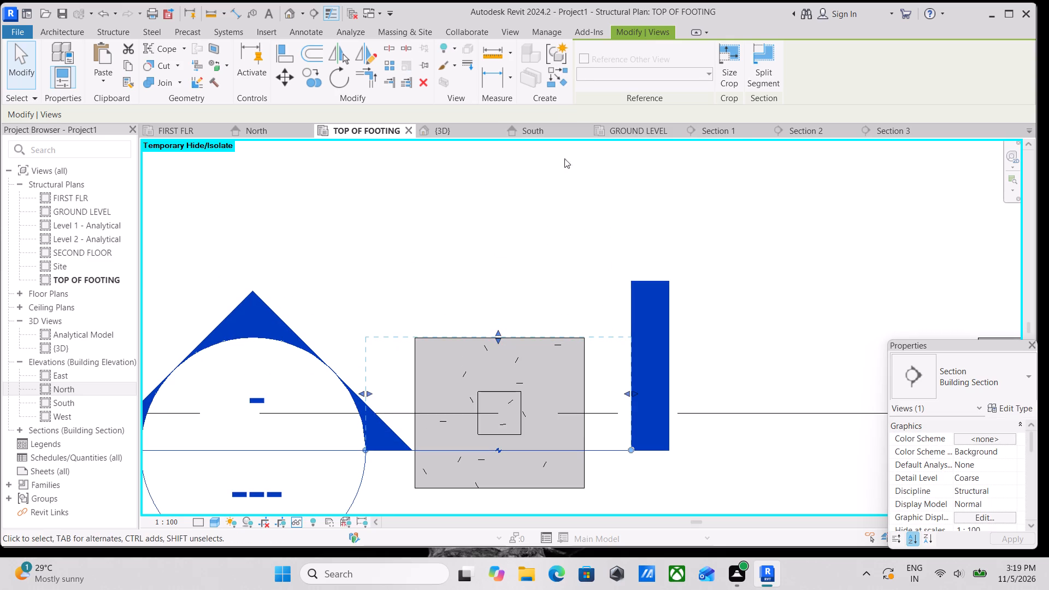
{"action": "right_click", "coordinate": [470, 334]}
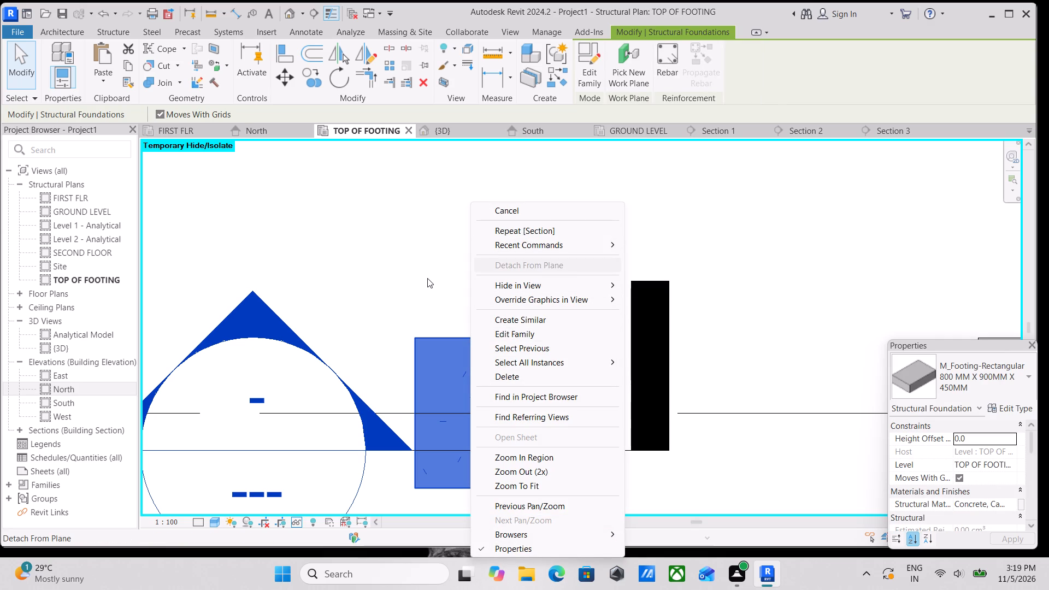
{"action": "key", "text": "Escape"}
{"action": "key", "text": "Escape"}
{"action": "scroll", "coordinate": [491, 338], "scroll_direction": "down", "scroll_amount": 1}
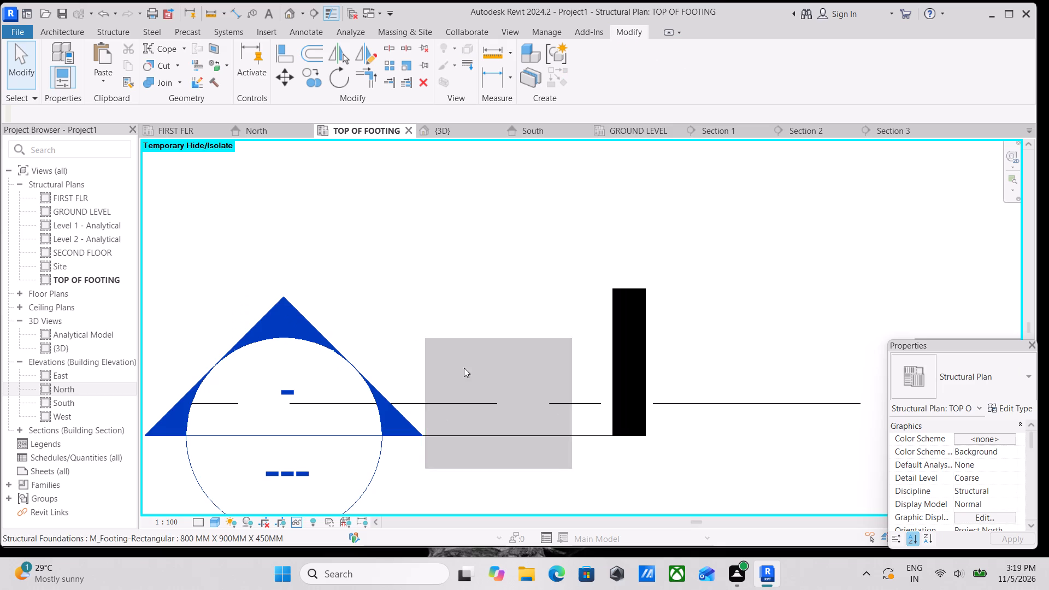
Open the view of the new building section through the footing from its marker in the TOP OF FOOTING plan.
{"action": "key", "text": "Escape"}
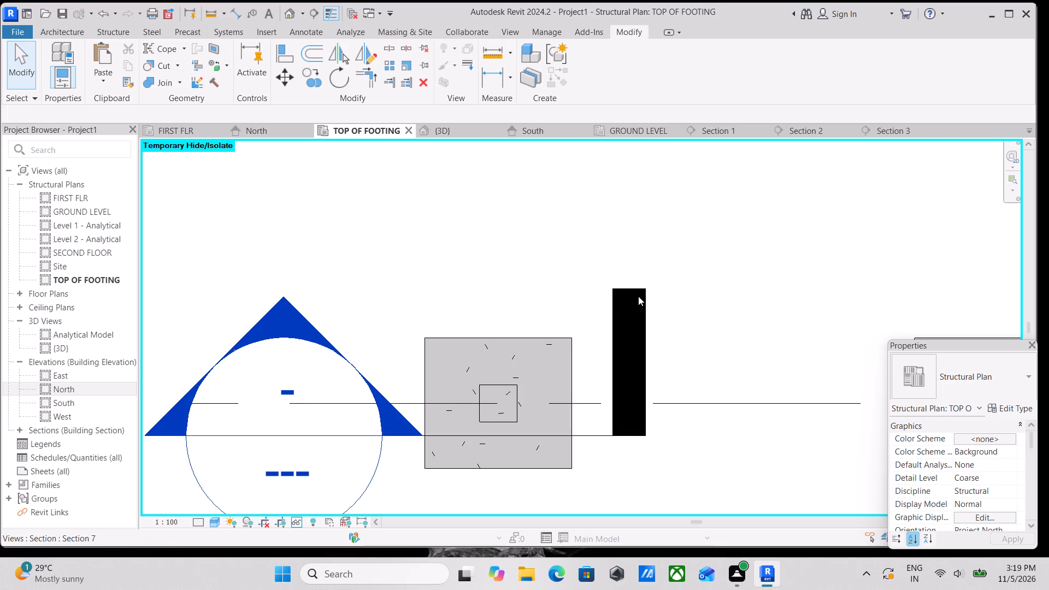
{"action": "left_click", "coordinate": [285, 314]}
{"action": "right_click", "coordinate": [285, 314]}
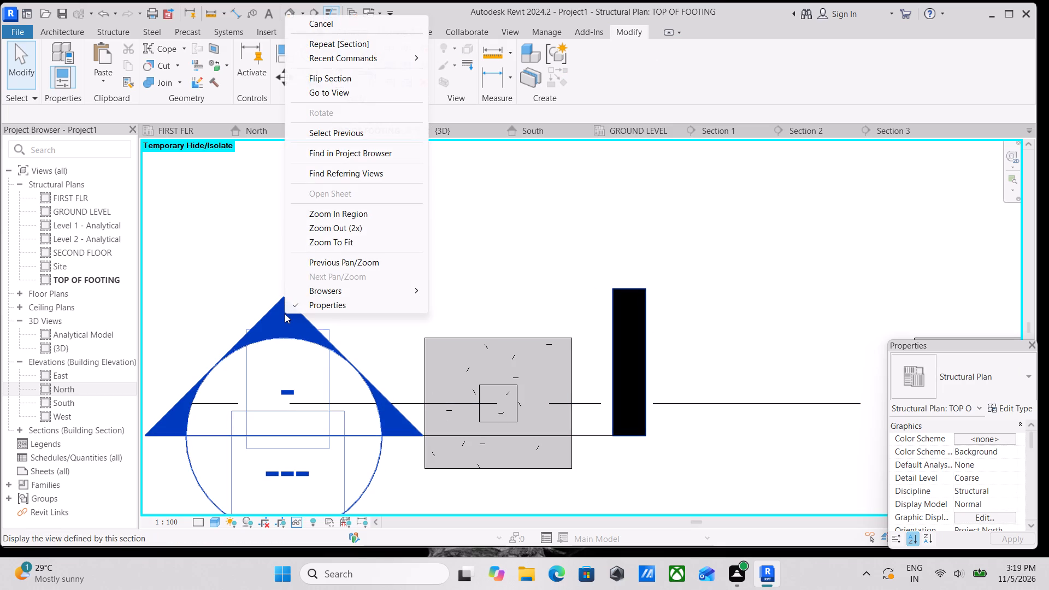
{"action": "left_click", "coordinate": [355, 90]}
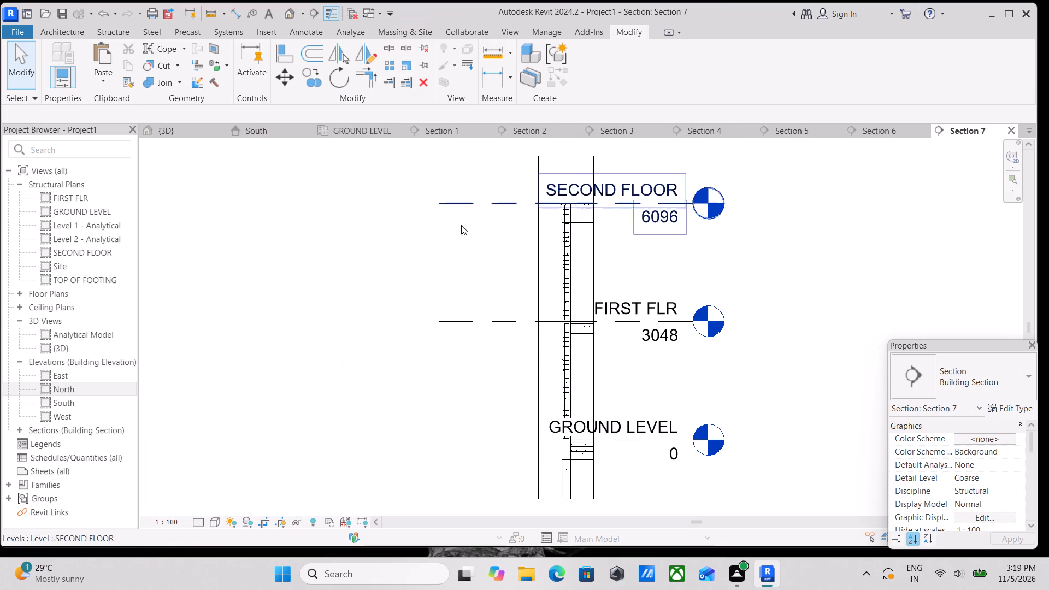
Extend the section's lower crop boundary below the footing to include the TOP OF FOOTING level and the full footing depth.
{"action": "scroll", "coordinate": [487, 232], "scroll_direction": "down", "scroll_amount": 1}
{"action": "middle_click_drag", "start_coordinate": [487, 233], "coordinate": [484, 213]}
{"action": "scroll", "coordinate": [546, 408], "scroll_direction": "up", "scroll_amount": 3}
{"action": "middle_click_drag", "start_coordinate": [577, 390], "coordinate": [584, 326]}
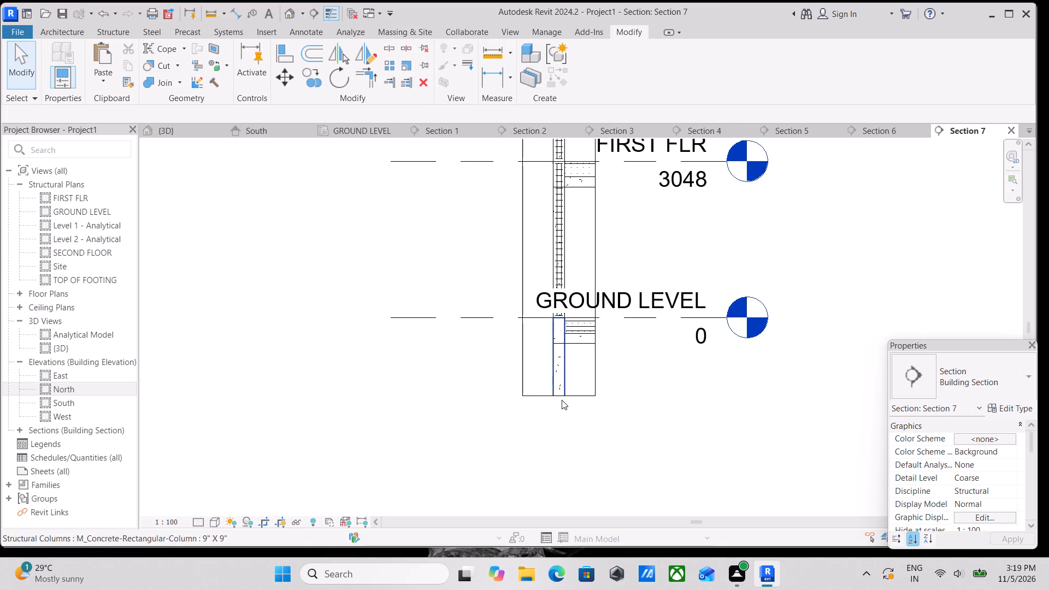
{"action": "left_click", "coordinate": [552, 400]}
{"action": "left_click_drag", "start_coordinate": [556, 397], "coordinate": [536, 463]}
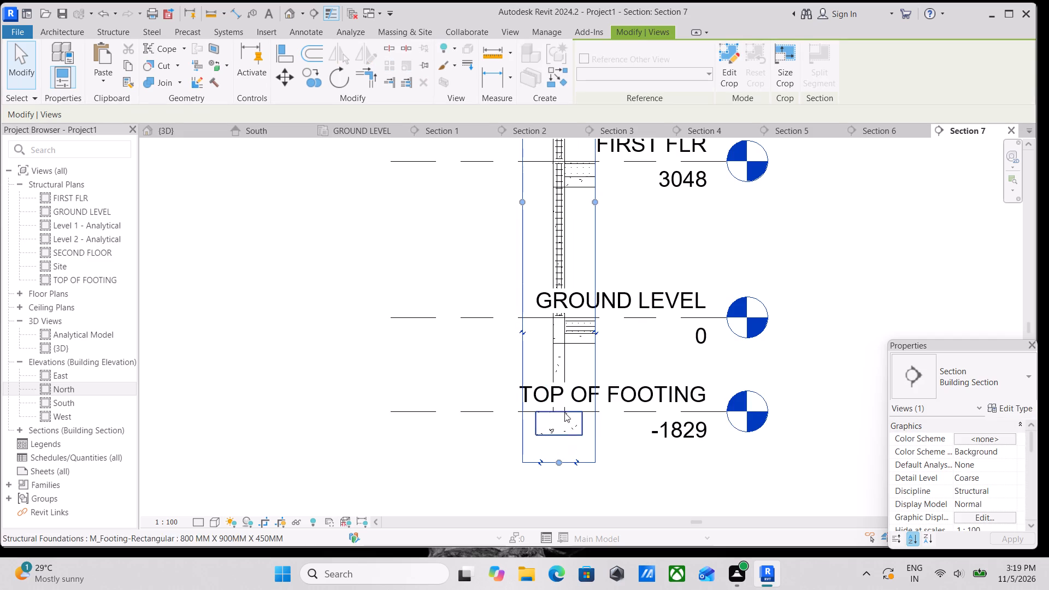
Lower the section's upper crop boundary to just below GROUND LEVEL, cropping the view to the footing, column stub and underside of the ground beam.
{"action": "middle_click_drag", "start_coordinate": [581, 340], "coordinate": [586, 412]}
{"action": "scroll", "coordinate": [591, 277], "scroll_direction": "down", "scroll_amount": 1}
{"action": "middle_click_drag", "start_coordinate": [581, 301], "coordinate": [573, 381]}
{"action": "scroll", "coordinate": [573, 381], "scroll_direction": "up", "scroll_amount": 1}
{"action": "scroll", "coordinate": [568, 259], "scroll_direction": "down", "scroll_amount": 2}
{"action": "middle_click_drag", "start_coordinate": [569, 314], "coordinate": [572, 339]}
{"action": "left_click_drag", "start_coordinate": [563, 162], "coordinate": [564, 419]}
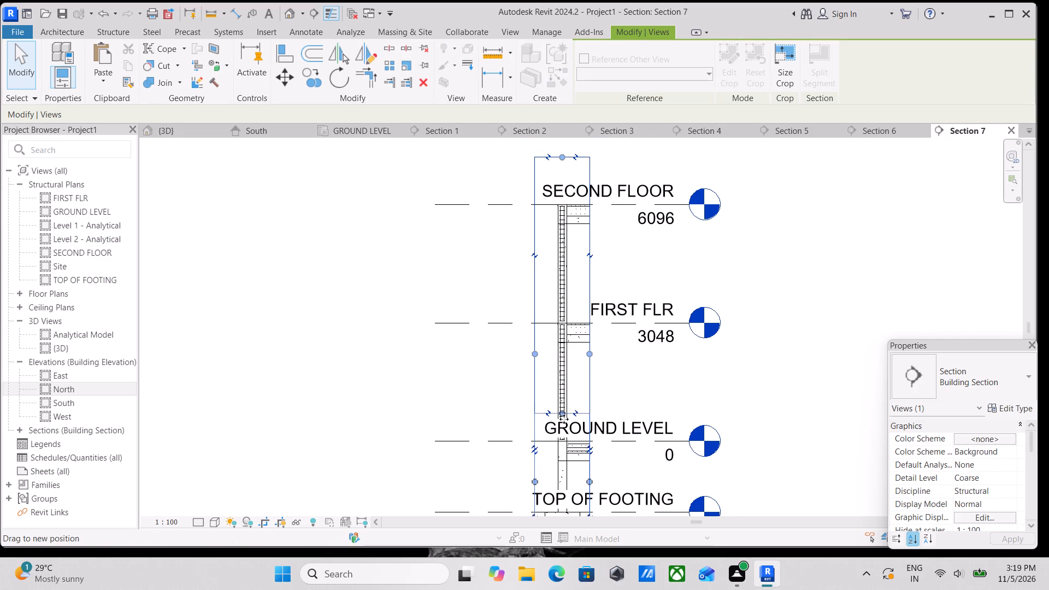
{"action": "left_click_drag", "start_coordinate": [564, 419], "coordinate": [564, 422]}
{"action": "middle_click_drag", "start_coordinate": [568, 413], "coordinate": [585, 285]}
{"action": "scroll", "coordinate": [581, 314], "scroll_direction": "up", "scroll_amount": 3}
{"action": "left_click_drag", "start_coordinate": [573, 266], "coordinate": [577, 322]}
{"action": "middle_click_drag", "start_coordinate": [569, 363], "coordinate": [578, 311]}
{"action": "scroll", "coordinate": [581, 320], "scroll_direction": "up", "scroll_amount": 3}
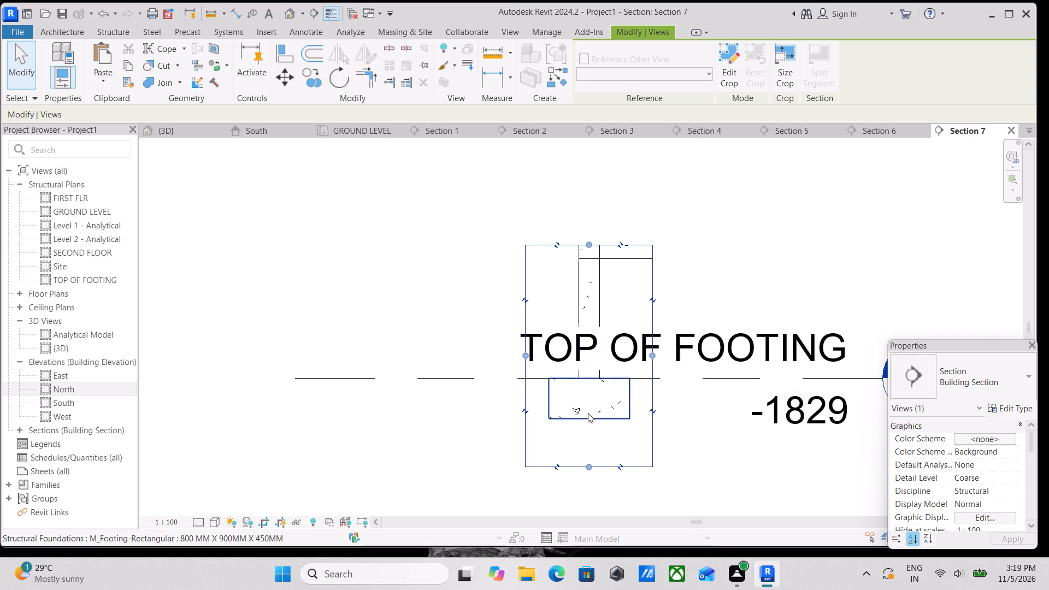
{"action": "middle_click_drag", "start_coordinate": [588, 413], "coordinate": [556, 439]}
{"action": "scroll", "coordinate": [572, 239], "scroll_direction": "up", "scroll_amount": 1}
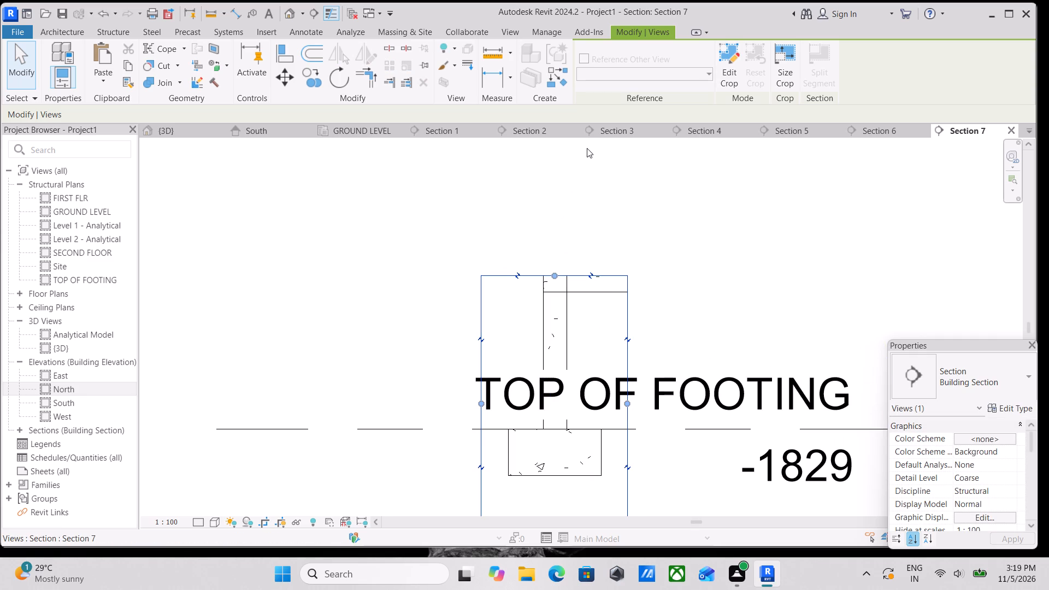
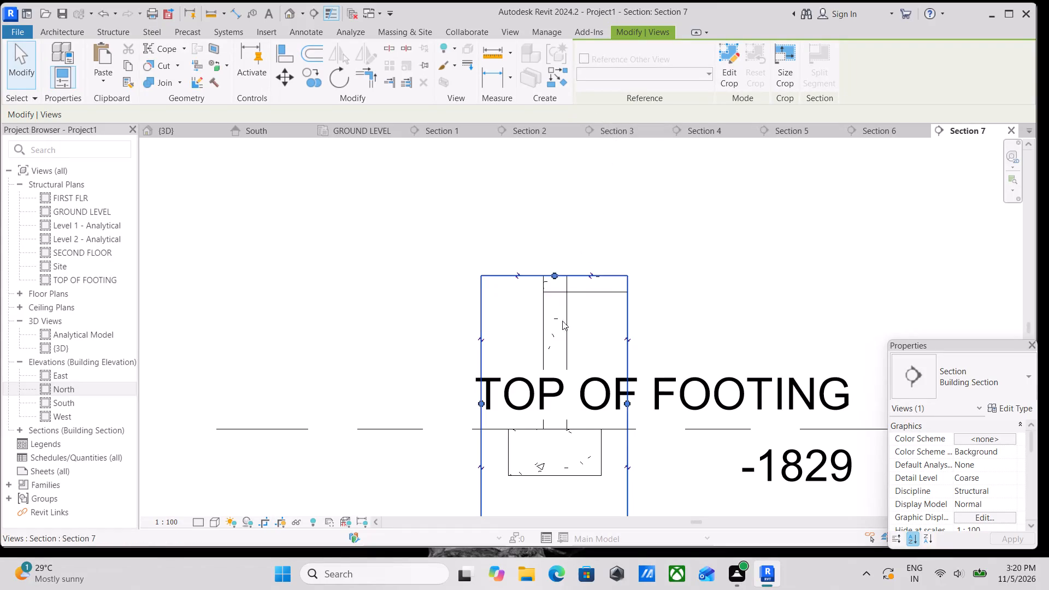
Place an M_02 rebar of type 13M, oriented Parallel to Work Plane, along the footing's bottom cover with its legs pointing up.
{"action": "middle_click_drag", "start_coordinate": [581, 262], "coordinate": [586, 220]}
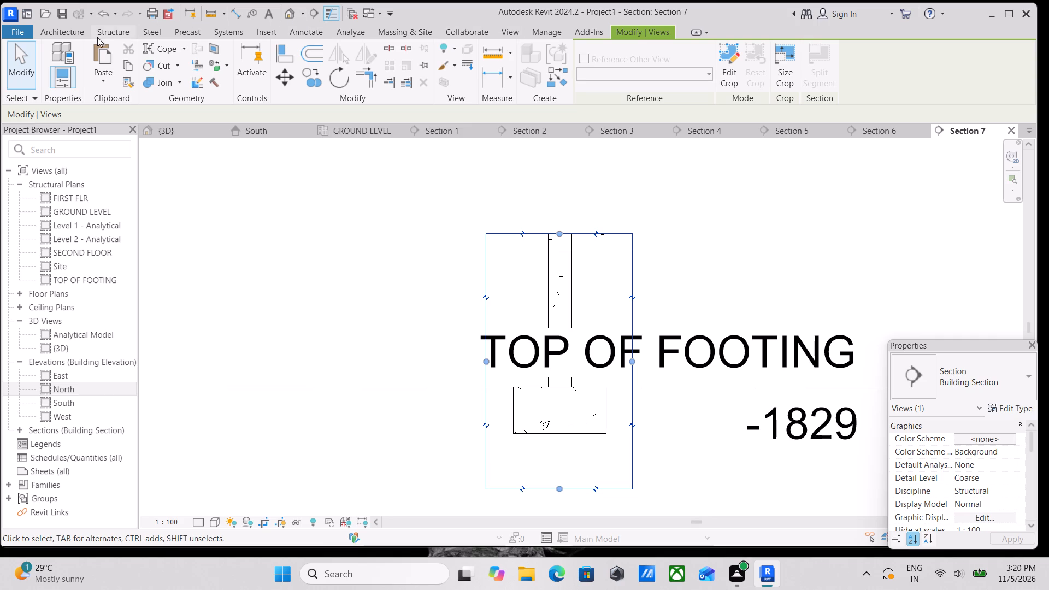
{"action": "left_click", "coordinate": [110, 32]}
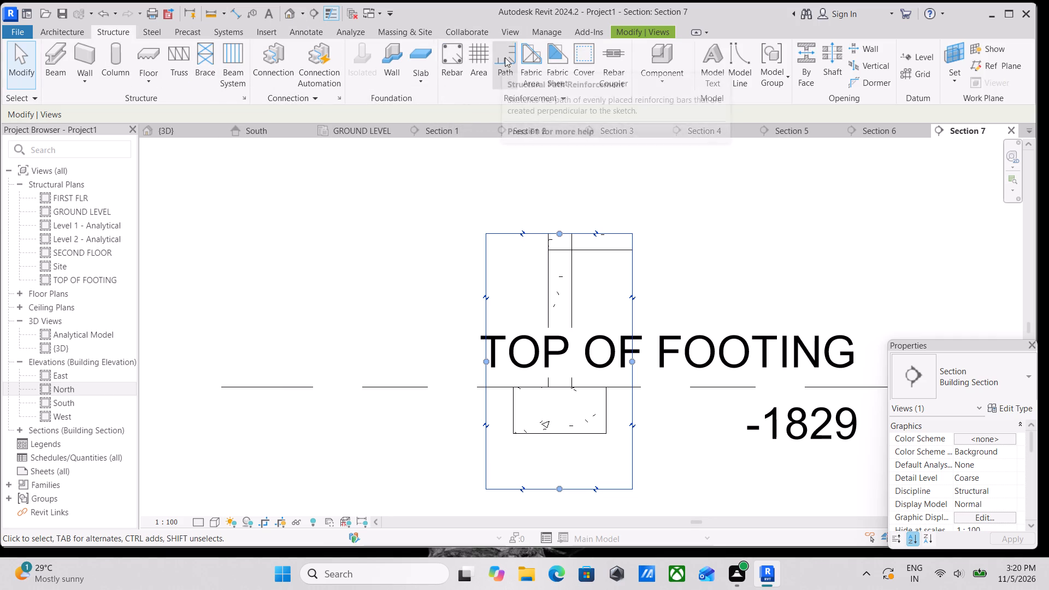
{"action": "left_click", "coordinate": [453, 61]}
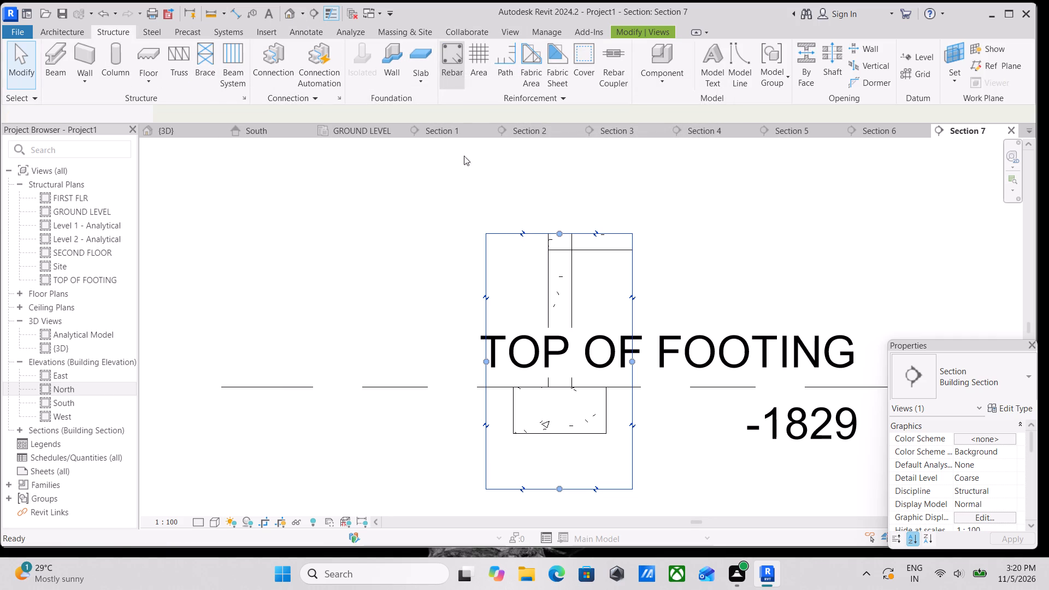
{"action": "scroll", "coordinate": [544, 402], "scroll_direction": "up", "scroll_amount": 4}
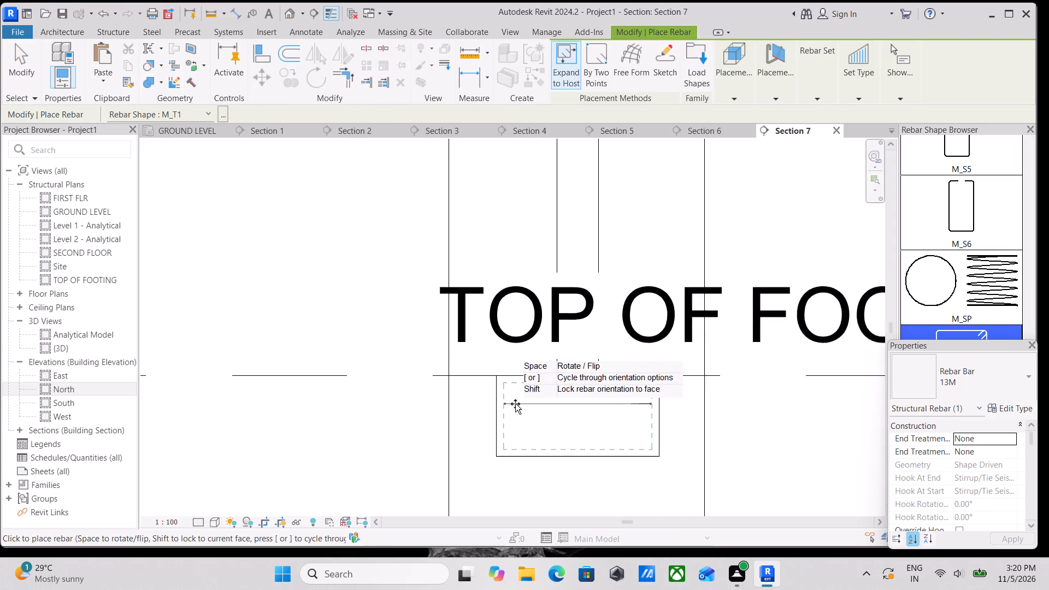
{"action": "scroll", "coordinate": [515, 404], "scroll_direction": "up", "scroll_amount": 2}
{"action": "scroll", "coordinate": [933, 282], "scroll_direction": "up", "scroll_amount": 10}
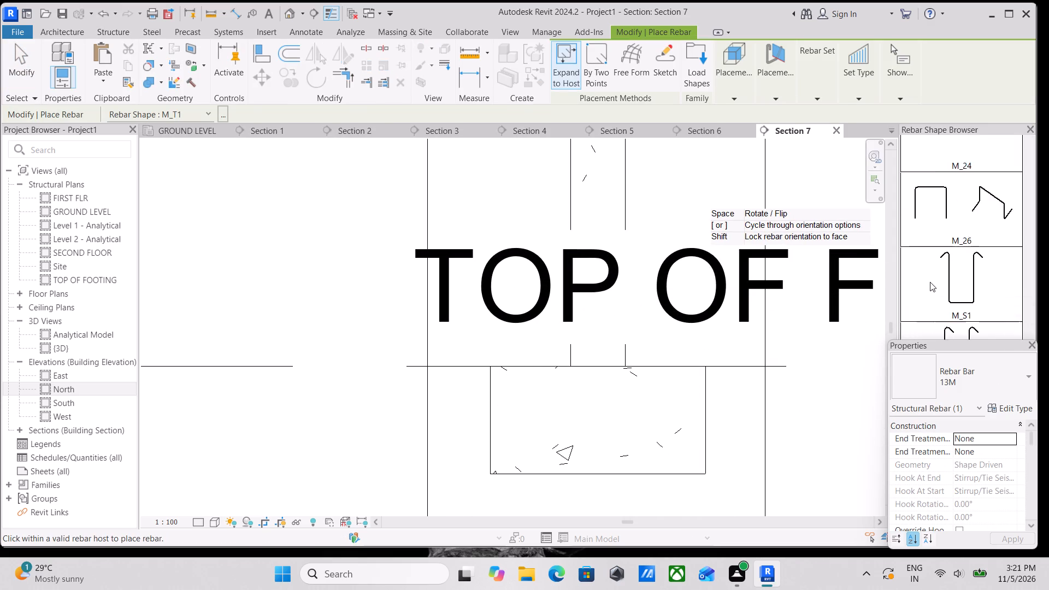
{"action": "scroll", "coordinate": [930, 282], "scroll_direction": "up", "scroll_amount": 3}
{"action": "scroll", "coordinate": [930, 282], "scroll_direction": "down", "scroll_amount": 20}
{"action": "scroll", "coordinate": [930, 282], "scroll_direction": "down", "scroll_amount": 1}
{"action": "scroll", "coordinate": [926, 284], "scroll_direction": "up", "scroll_amount": 2}
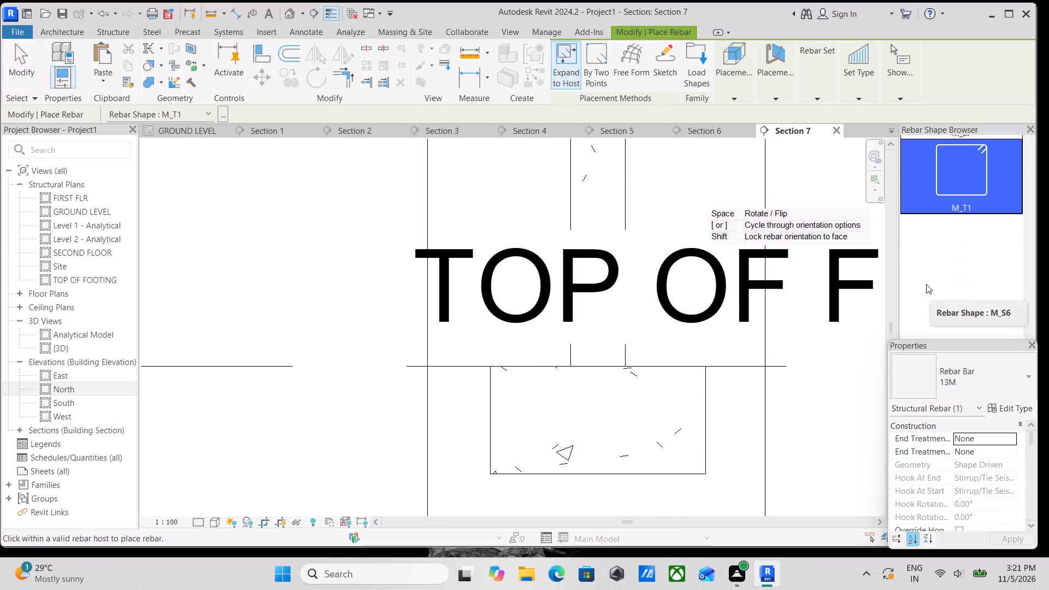
{"action": "scroll", "coordinate": [953, 238], "scroll_direction": "down", "scroll_amount": 10}
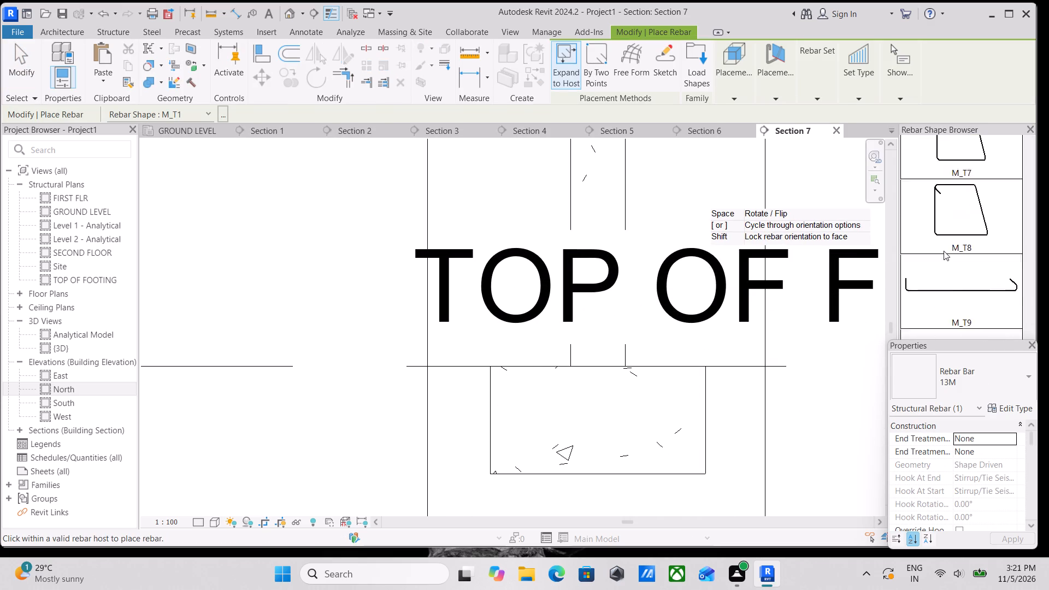
{"action": "scroll", "coordinate": [944, 251], "scroll_direction": "down", "scroll_amount": 10}
{"action": "scroll", "coordinate": [944, 251], "scroll_direction": "up", "scroll_amount": 10}
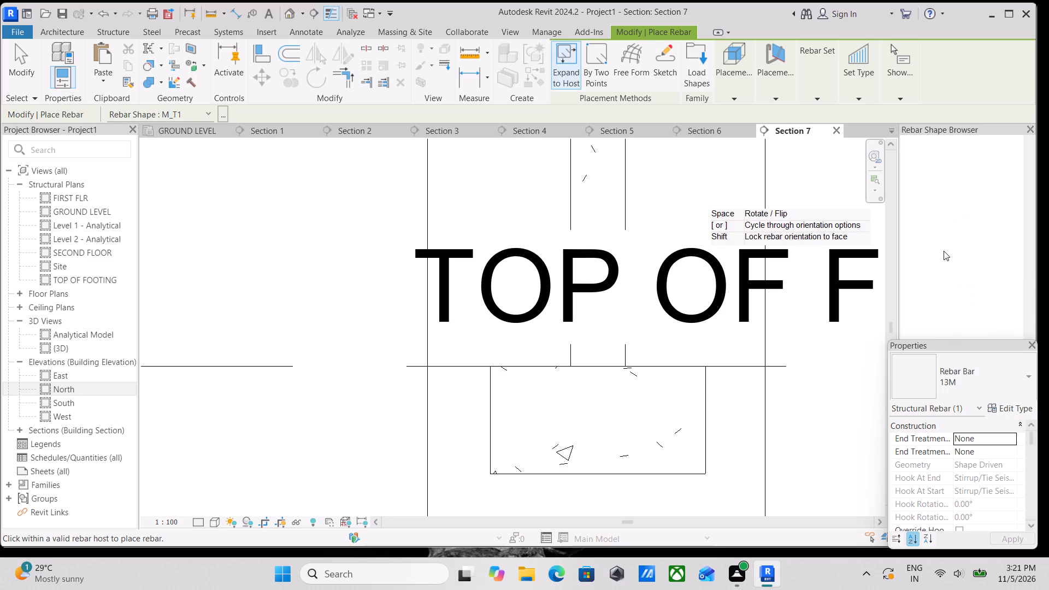
{"action": "scroll", "coordinate": [944, 251], "scroll_direction": "up", "scroll_amount": 20}
{"action": "scroll", "coordinate": [944, 251], "scroll_direction": "up", "scroll_amount": 6}
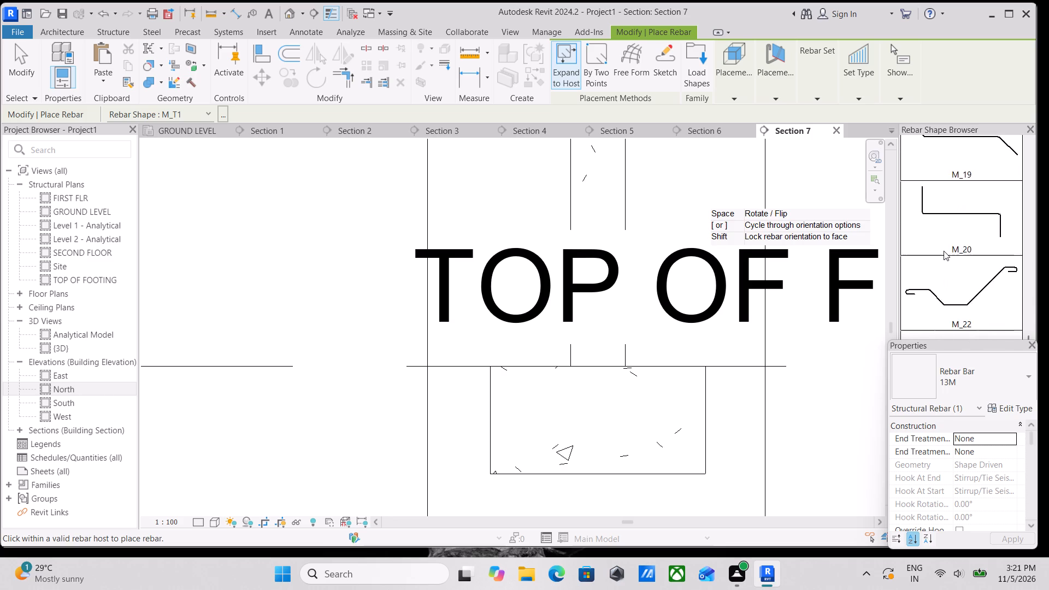
{"action": "scroll", "coordinate": [944, 251], "scroll_direction": "up", "scroll_amount": 19}
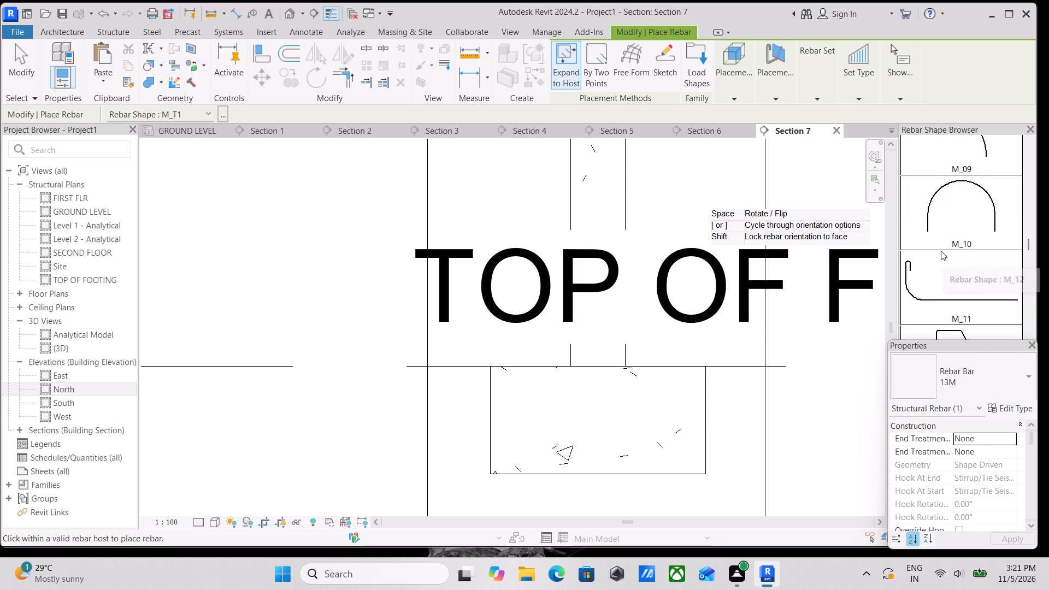
{"action": "scroll", "coordinate": [941, 251], "scroll_direction": "up", "scroll_amount": 16}
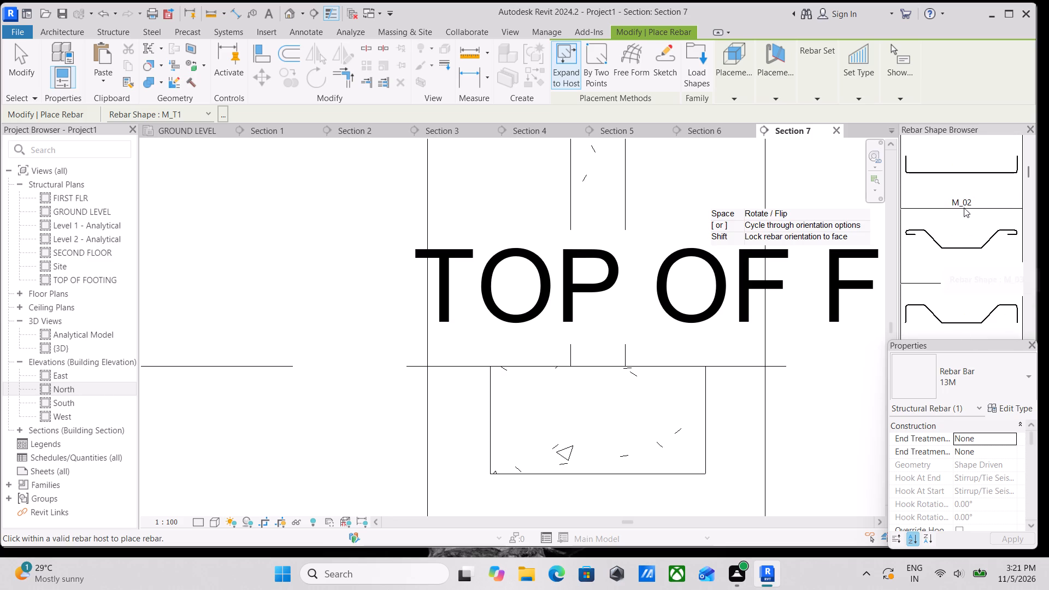
{"action": "scroll", "coordinate": [964, 208], "scroll_direction": "up", "scroll_amount": 3}
{"action": "scroll", "coordinate": [964, 208], "scroll_direction": "down", "scroll_amount": 4}
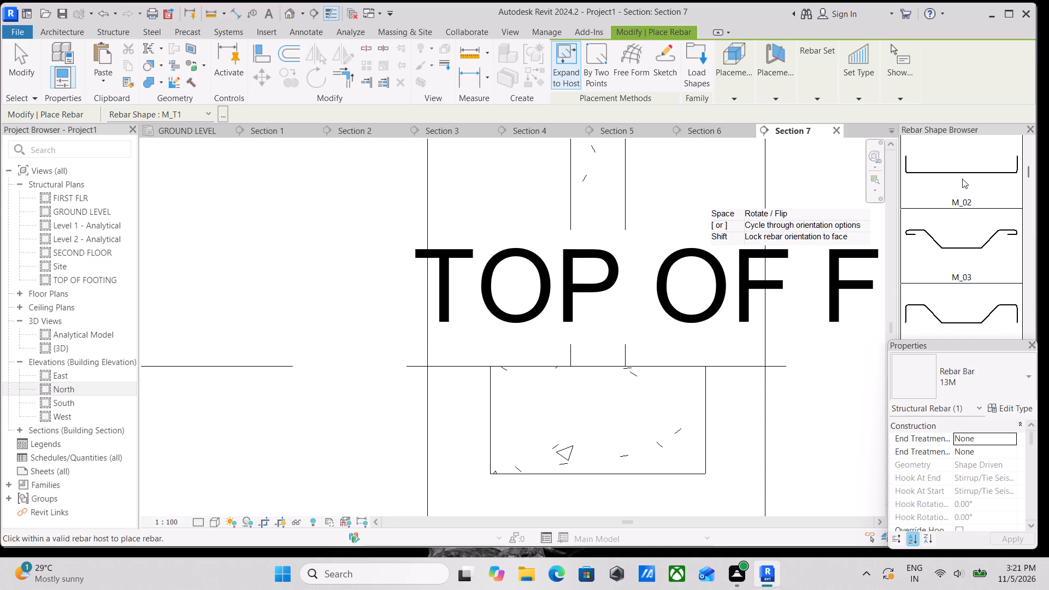
{"action": "left_click", "coordinate": [962, 179]}
{"action": "scroll", "coordinate": [616, 432], "scroll_direction": "up", "scroll_amount": 2}
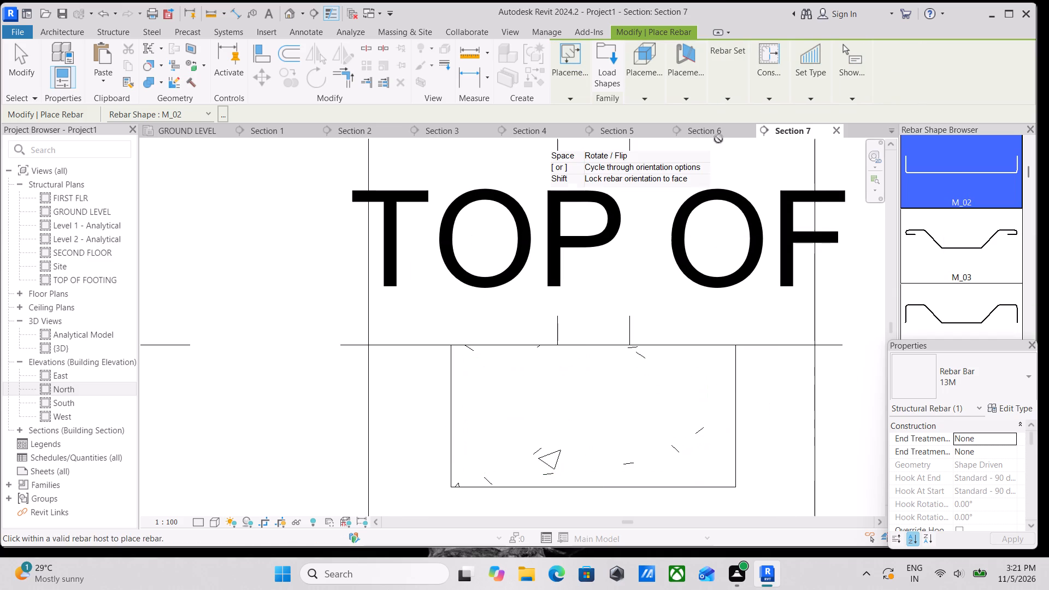
{"action": "left_click", "coordinate": [688, 97]}
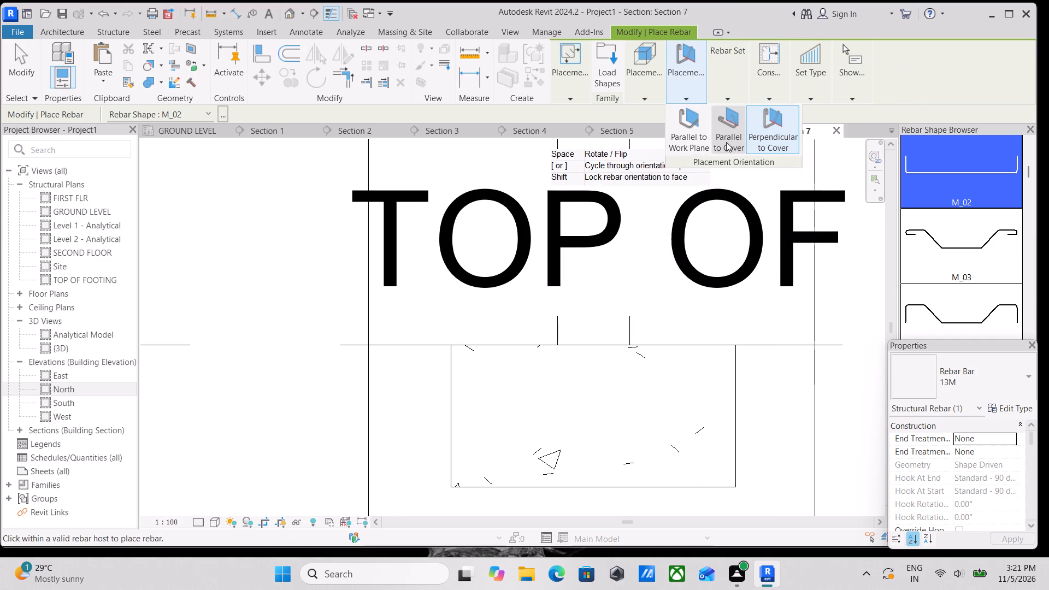
{"action": "left_click", "coordinate": [696, 138]}
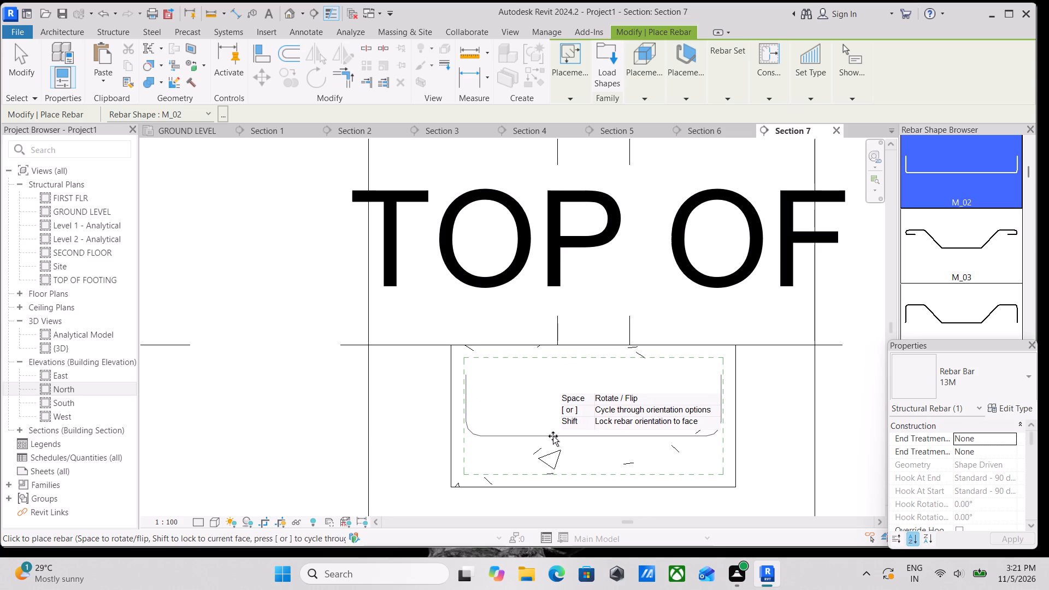
{"action": "scroll", "coordinate": [553, 436], "scroll_direction": "up", "scroll_amount": 1}
{"action": "middle_click_drag", "start_coordinate": [552, 429], "coordinate": [564, 388]}
{"action": "scroll", "coordinate": [585, 428], "scroll_direction": "up", "scroll_amount": 2}
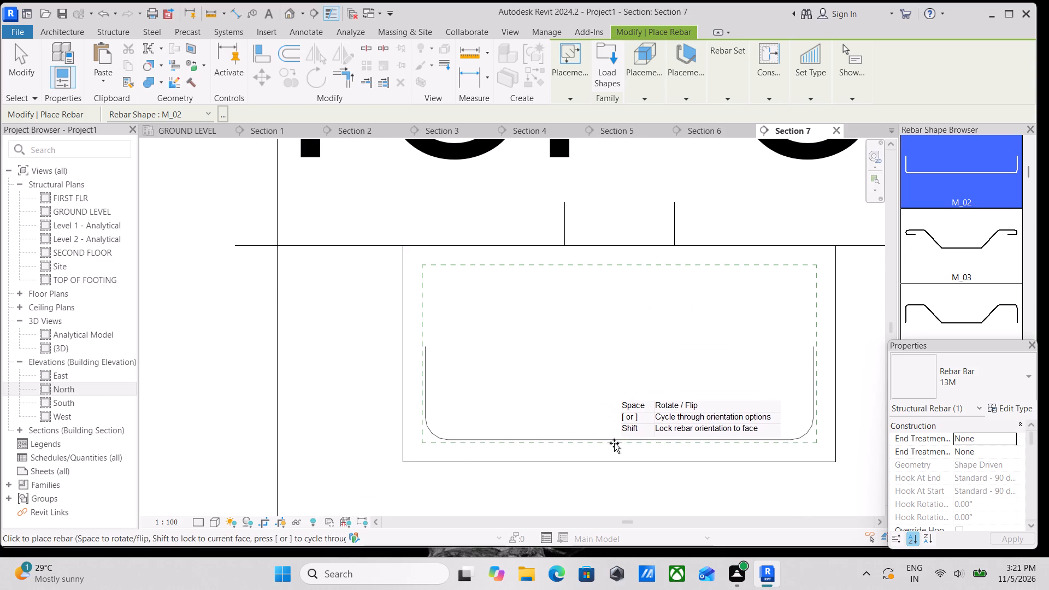
{"action": "left_click", "coordinate": [620, 440]}
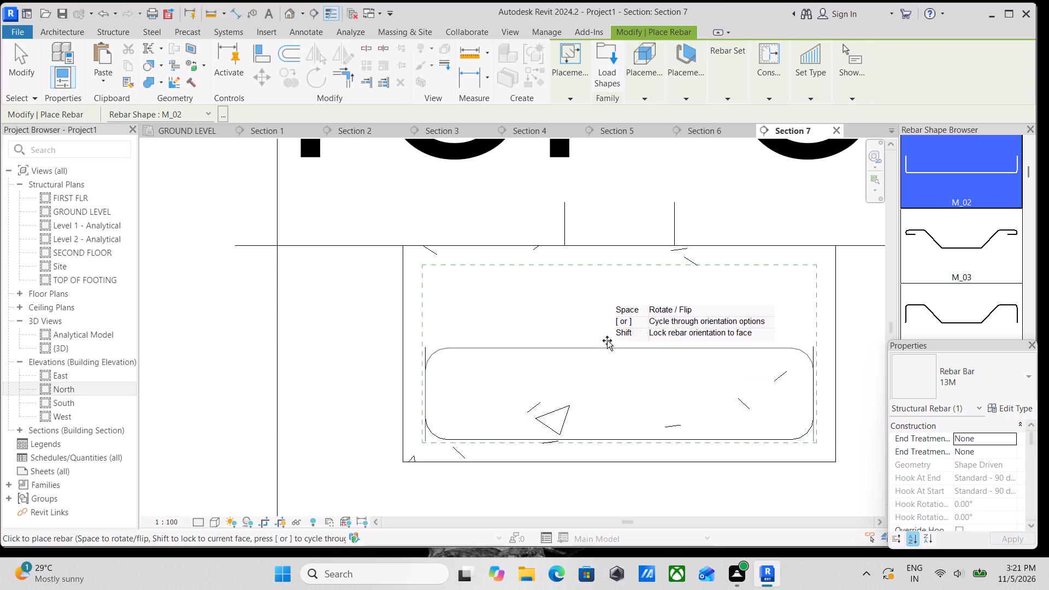
Place a second M_02 rebar along the footing's top cover with its legs pointing down, and finish placing rebar.
{"action": "middle_click_drag", "start_coordinate": [565, 339], "coordinate": [541, 412]}
{"action": "scroll", "coordinate": [541, 412], "scroll_direction": "up", "scroll_amount": 1}
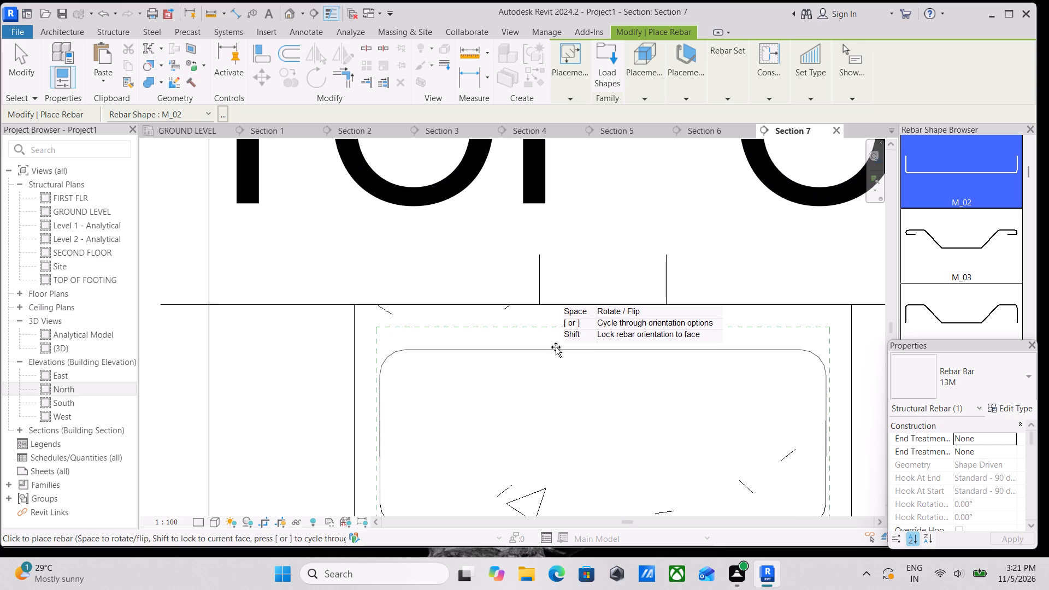
{"action": "left_click", "coordinate": [573, 332]}
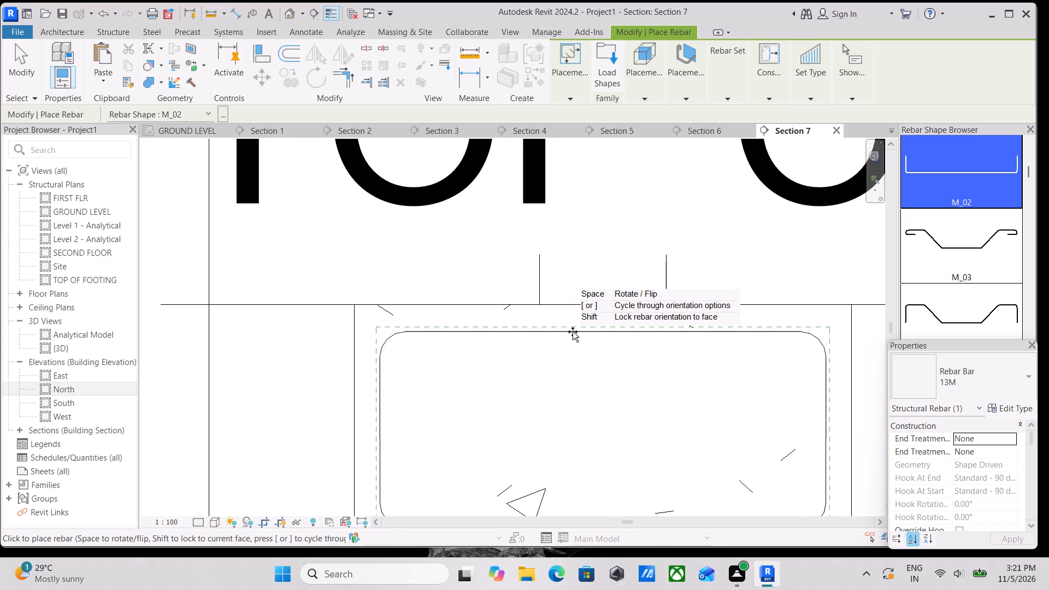
{"action": "key", "text": "Escape"}
Set the section view's detail level to Fine.
{"action": "scroll", "coordinate": [497, 394], "scroll_direction": "down", "scroll_amount": 1}
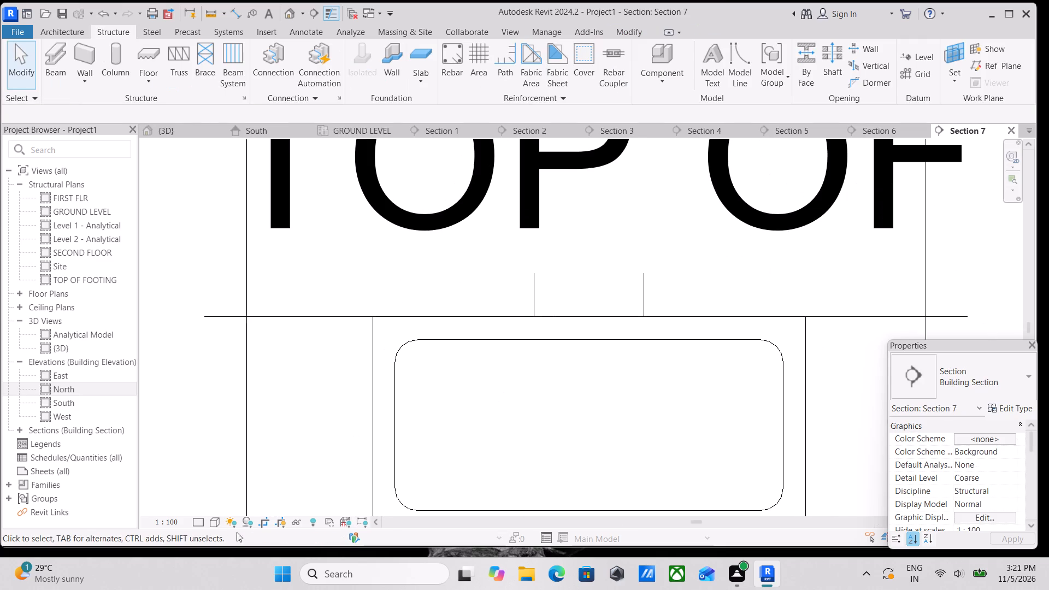
{"action": "left_click", "coordinate": [218, 522]}
{"action": "key", "text": "Escape"}
{"action": "left_click", "coordinate": [197, 524]}
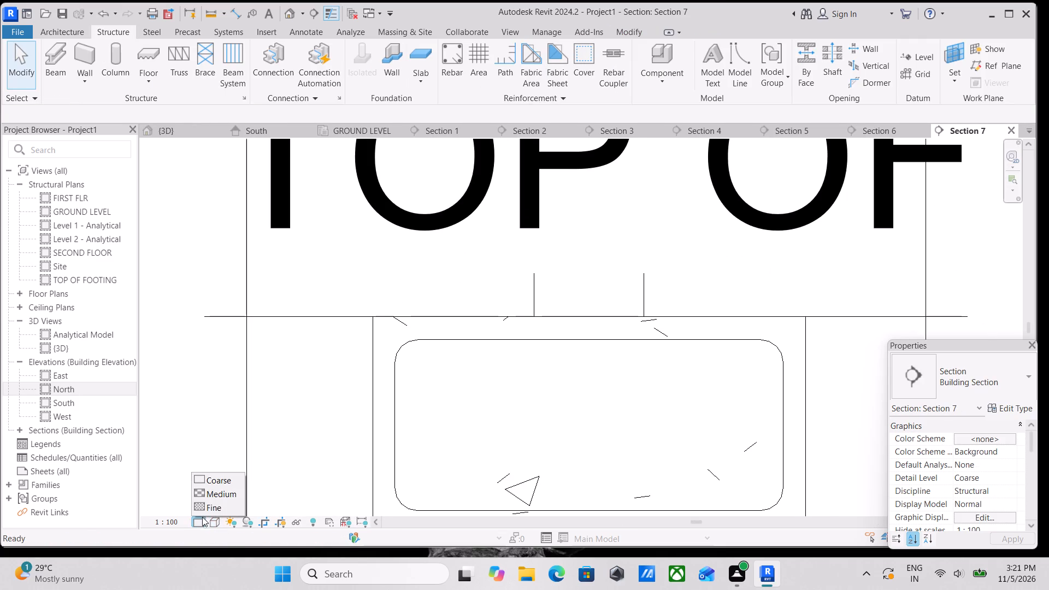
{"action": "left_click", "coordinate": [206, 512]}
Set the bottom U-bar's rebar set layout to Maximum Spacing with a spacing of 120 mm.
{"action": "middle_click_drag", "start_coordinate": [428, 416], "coordinate": [376, 335]}
{"action": "left_click", "coordinate": [467, 425]}
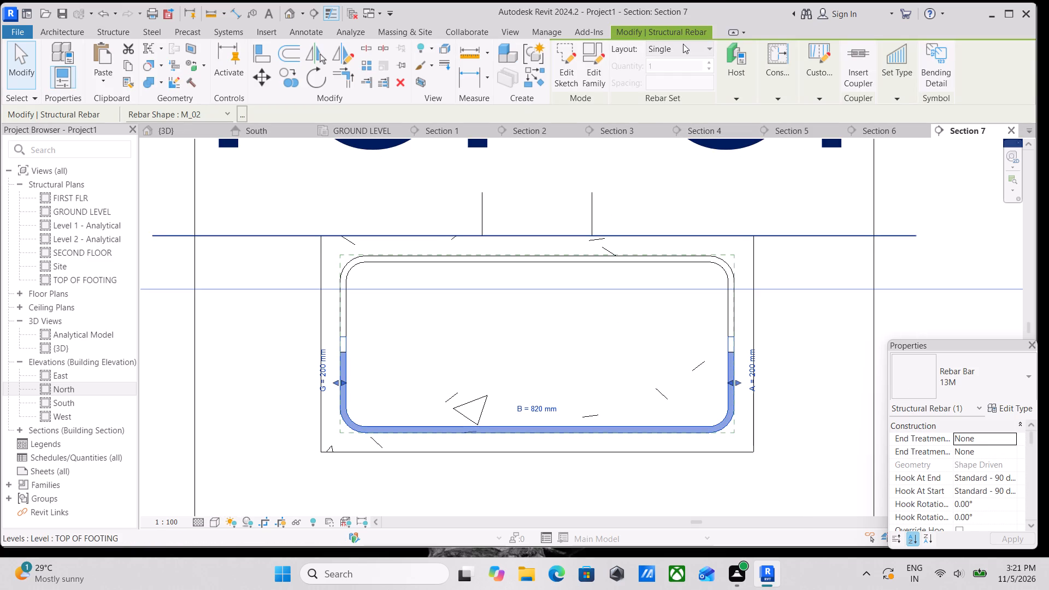
{"action": "left_click", "coordinate": [683, 44]}
{"action": "left_click", "coordinate": [683, 92]}
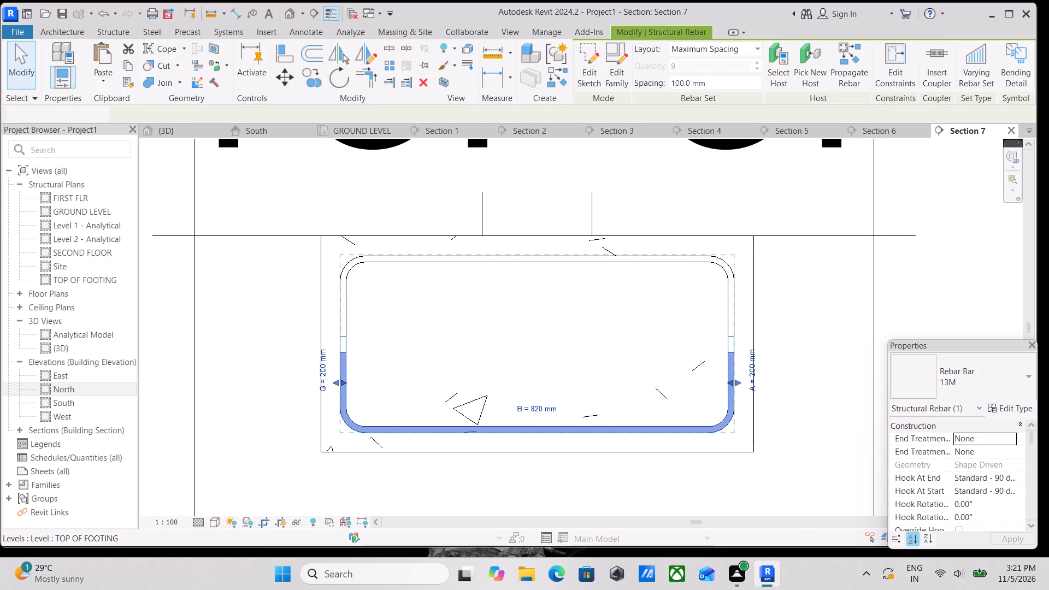
{"action": "left_click_drag", "start_coordinate": [710, 88], "coordinate": [640, 98]}
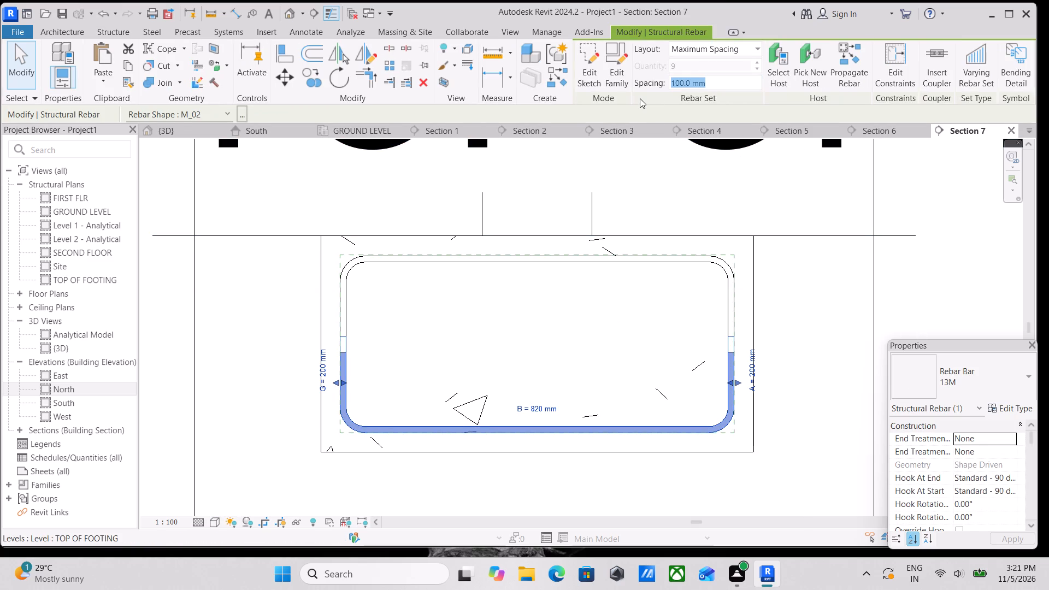
{"action": "type", "text": "120"}
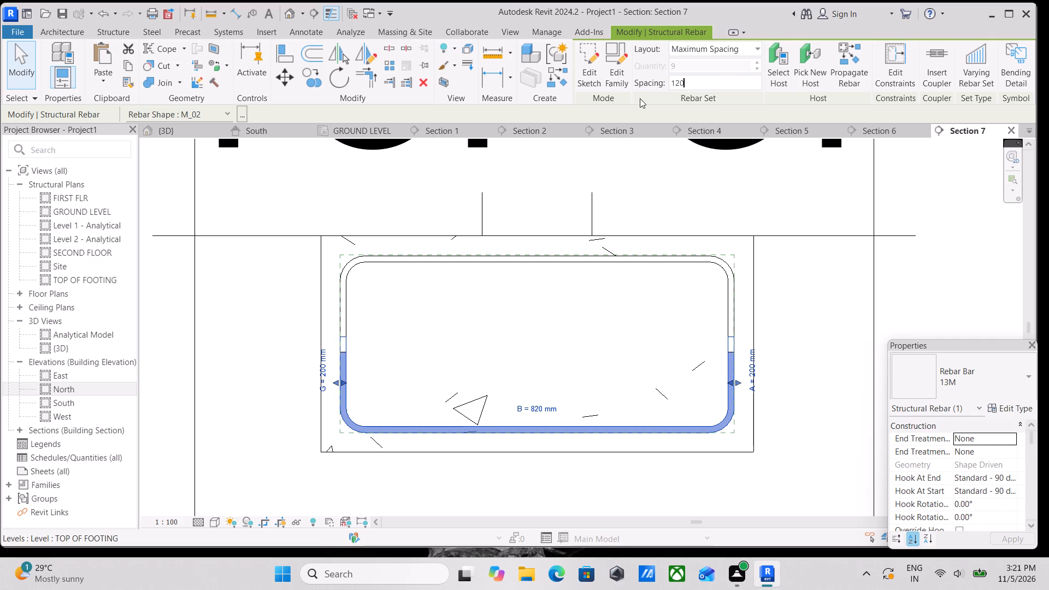
{"action": "type", "text": "mm"}
{"action": "key", "text": "Return"}
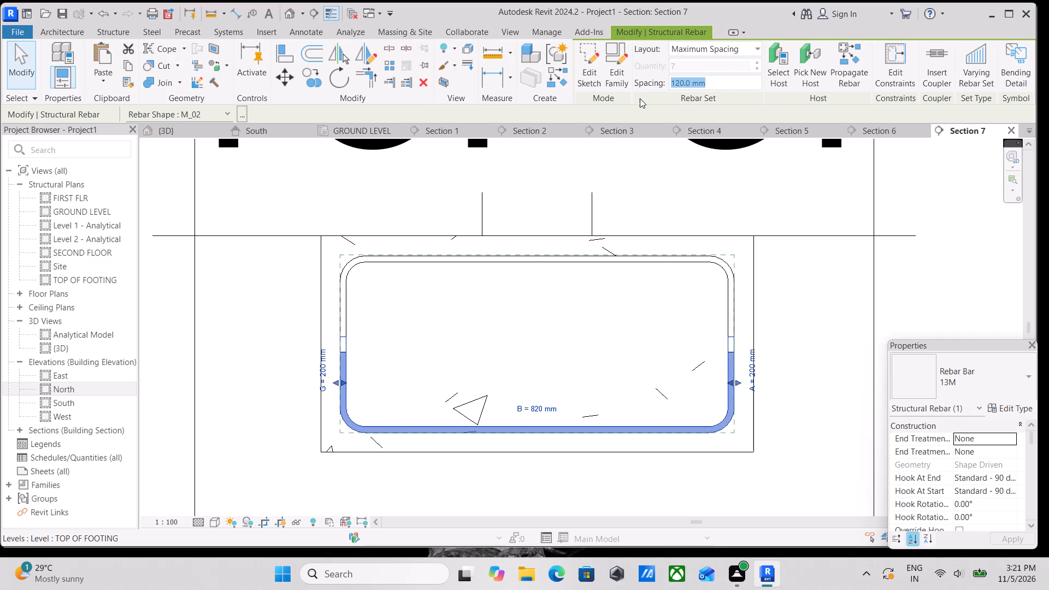
{"action": "key", "text": "Escape"}
{"action": "key", "text": "Escape"}
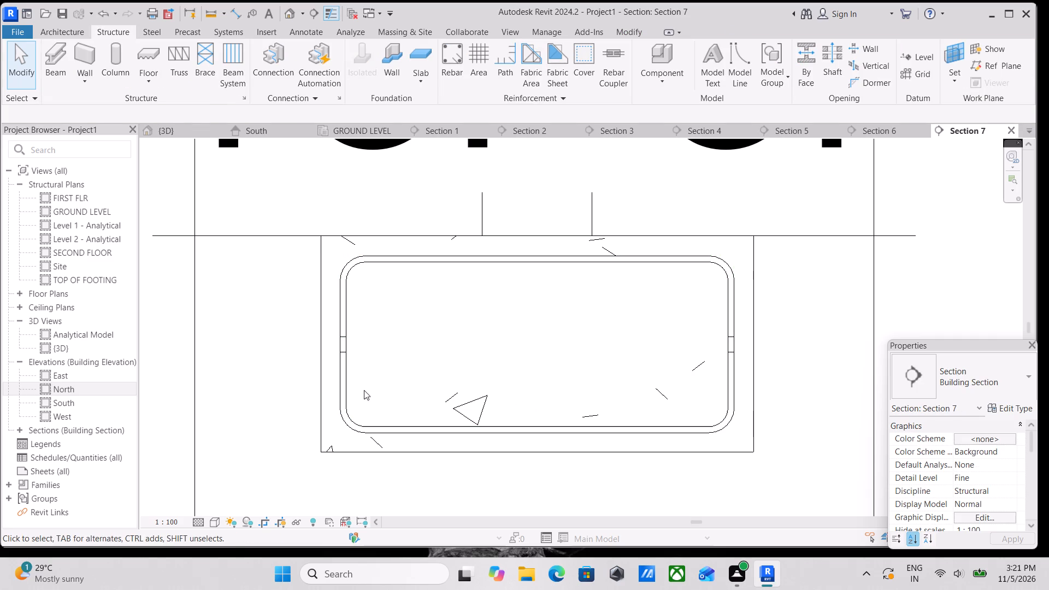
Move both vertical legs of the bottom U-bar set inward so that they sit clear inside the top bar's legs.
{"action": "left_click", "coordinate": [345, 385]}
{"action": "left_click_drag", "start_coordinate": [344, 378], "coordinate": [359, 378]}
{"action": "middle_click_drag", "start_coordinate": [426, 350], "coordinate": [367, 351]}
{"action": "scroll", "coordinate": [375, 351], "scroll_direction": "up", "scroll_amount": 1}
{"action": "left_click_drag", "start_coordinate": [716, 390], "coordinate": [709, 390]}
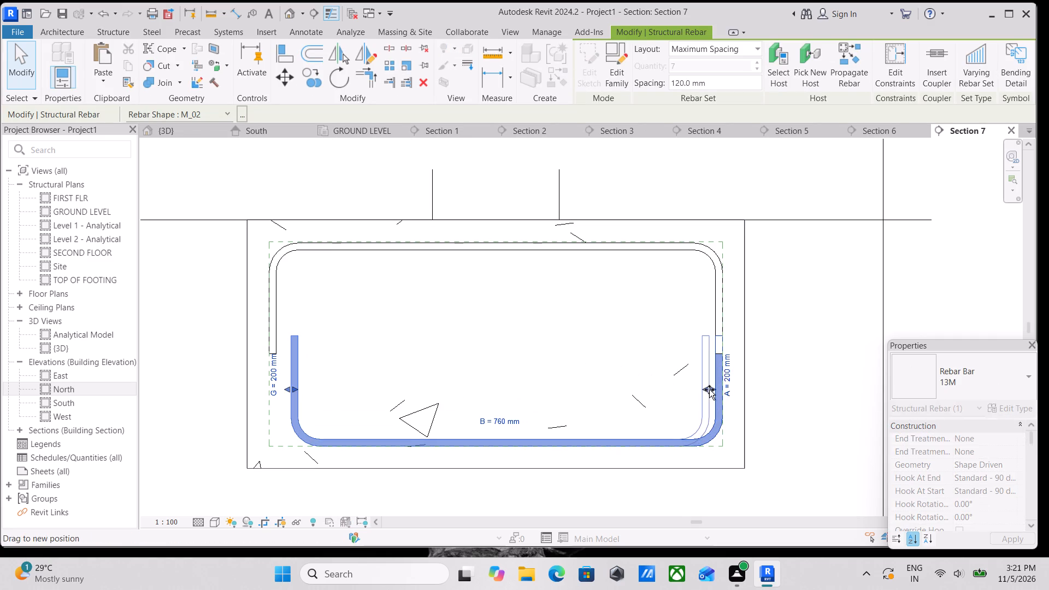
{"action": "left_click_drag", "start_coordinate": [709, 390], "coordinate": [705, 390]}
Set the top U-bar's rebar set layout to Maximum Spacing with a spacing of 120 mm.
{"action": "middle_click_drag", "start_coordinate": [585, 268], "coordinate": [586, 293]}
{"action": "left_click", "coordinate": [544, 273]}
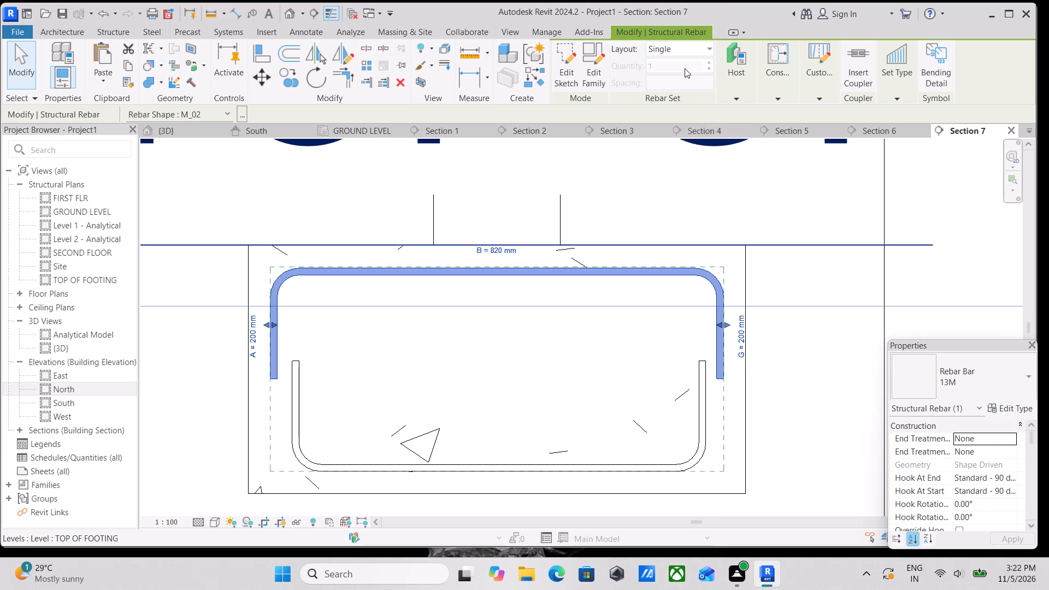
{"action": "left_click", "coordinate": [704, 55]}
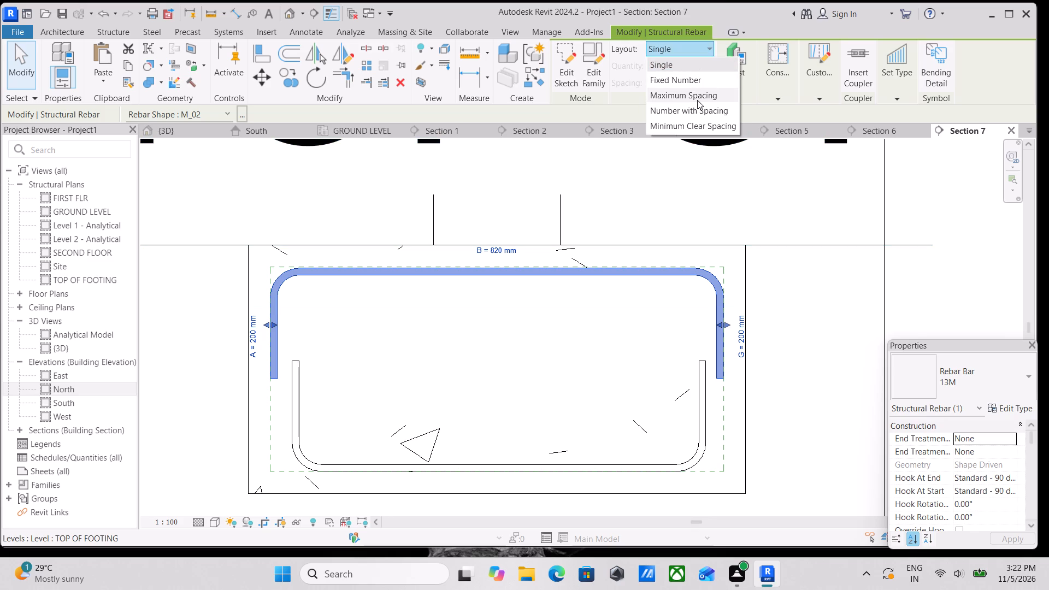
{"action": "left_click", "coordinate": [697, 100]}
{"action": "left_click_drag", "start_coordinate": [715, 82], "coordinate": [650, 93]}
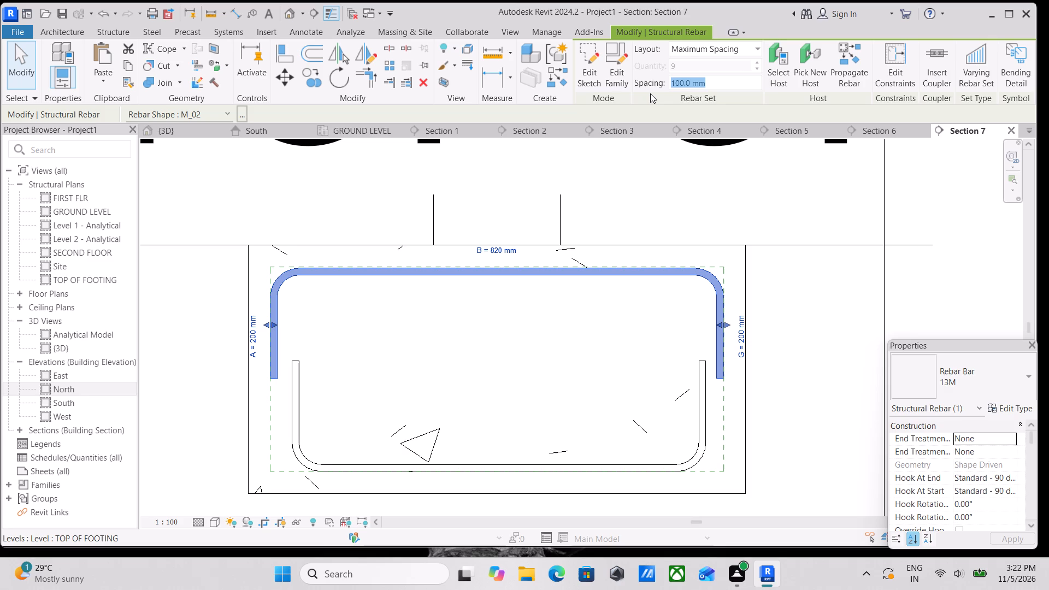
{"action": "type", "text": "120"}
{"action": "type", "text": "mm"}
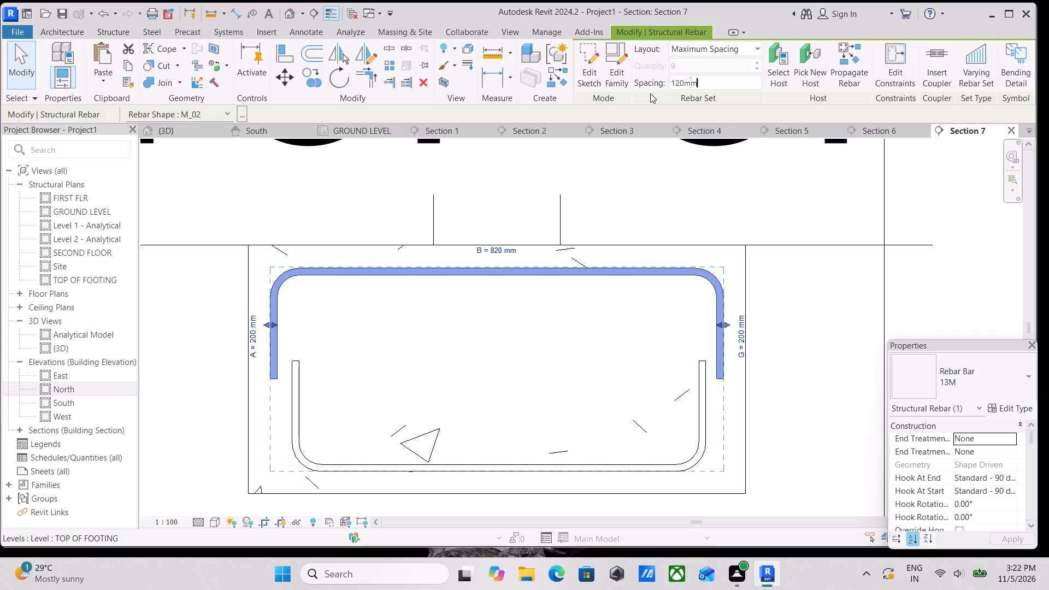
{"action": "key", "text": "Return"}
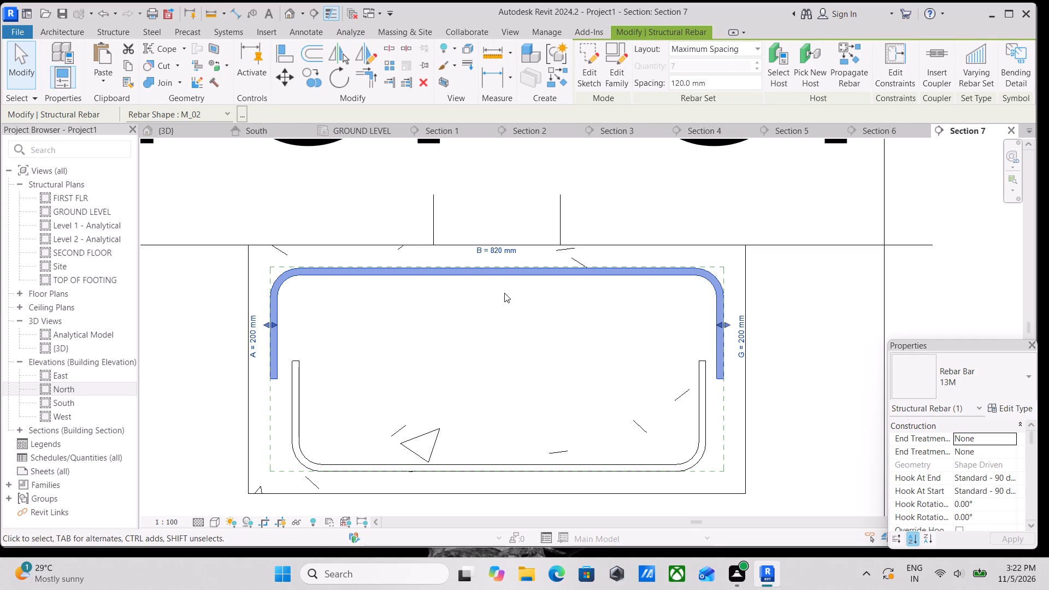
Make the top U-bar set show unobscured in the {3D} view through its view visibility states.
{"action": "scroll", "coordinate": [705, 380], "scroll_direction": "down", "scroll_amount": 1}
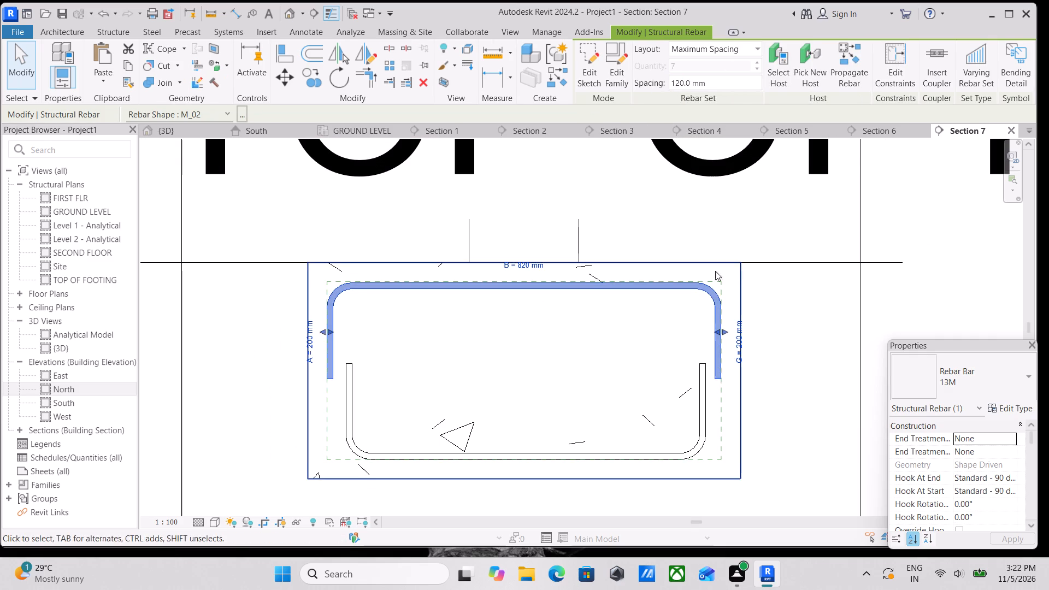
{"action": "left_click", "coordinate": [606, 284]}
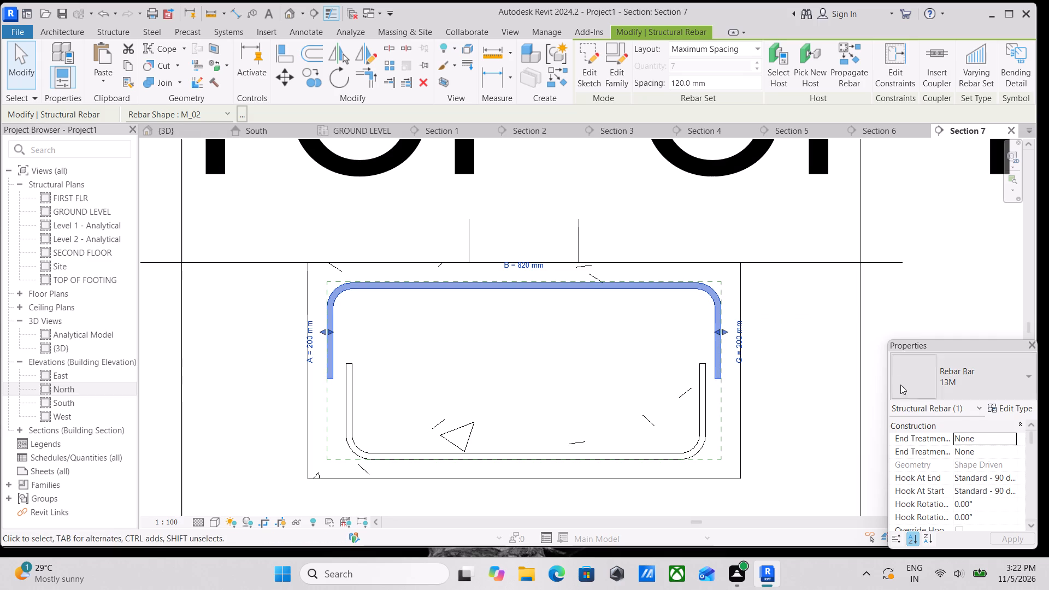
{"action": "scroll", "coordinate": [959, 443], "scroll_direction": "down", "scroll_amount": 6}
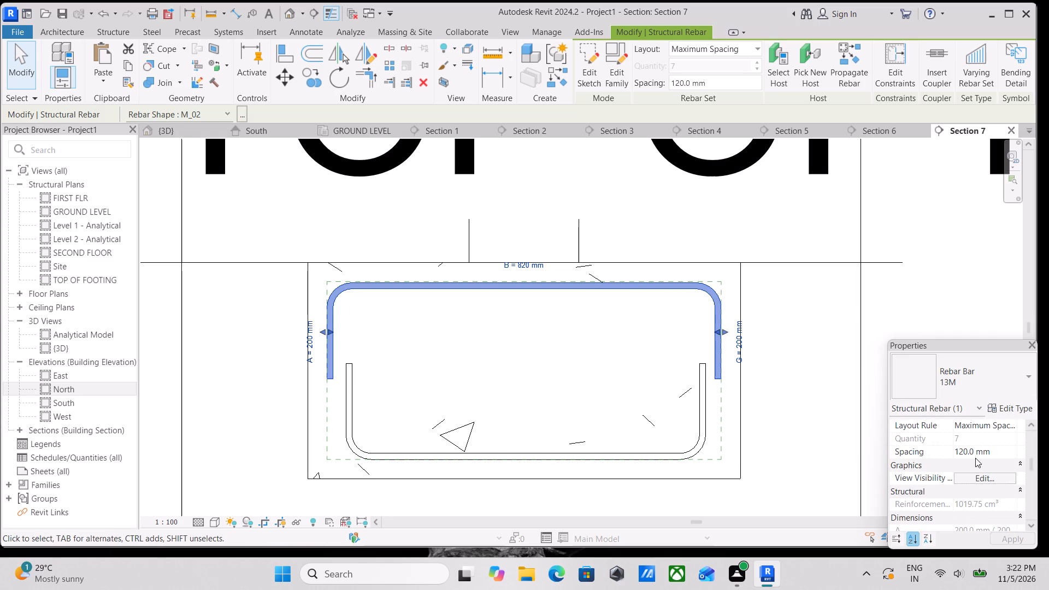
{"action": "scroll", "coordinate": [974, 463], "scroll_direction": "down", "scroll_amount": 1}
{"action": "left_click", "coordinate": [992, 441]}
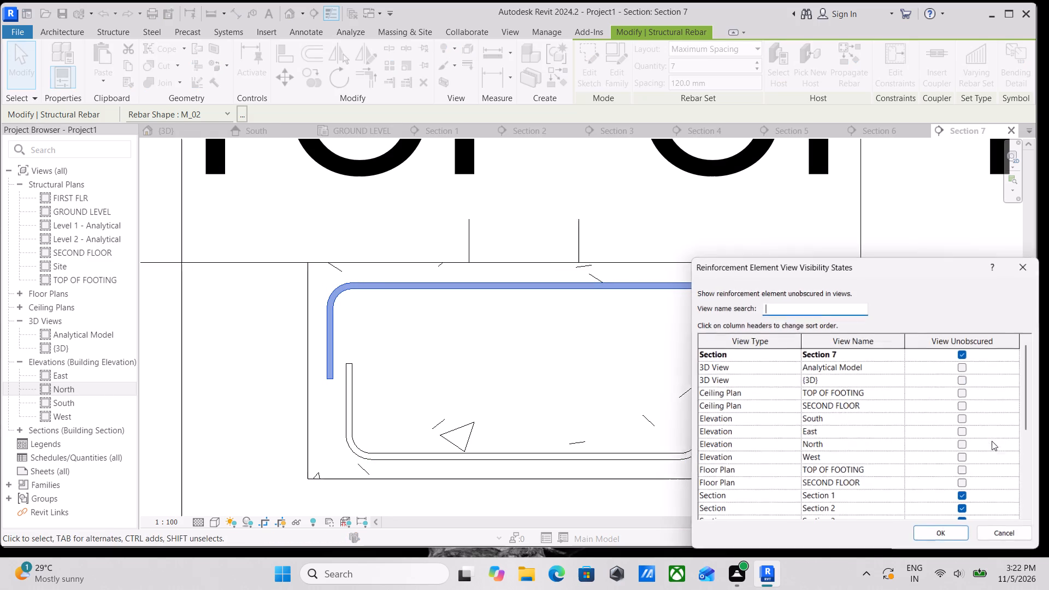
{"action": "left_click", "coordinate": [969, 379]}
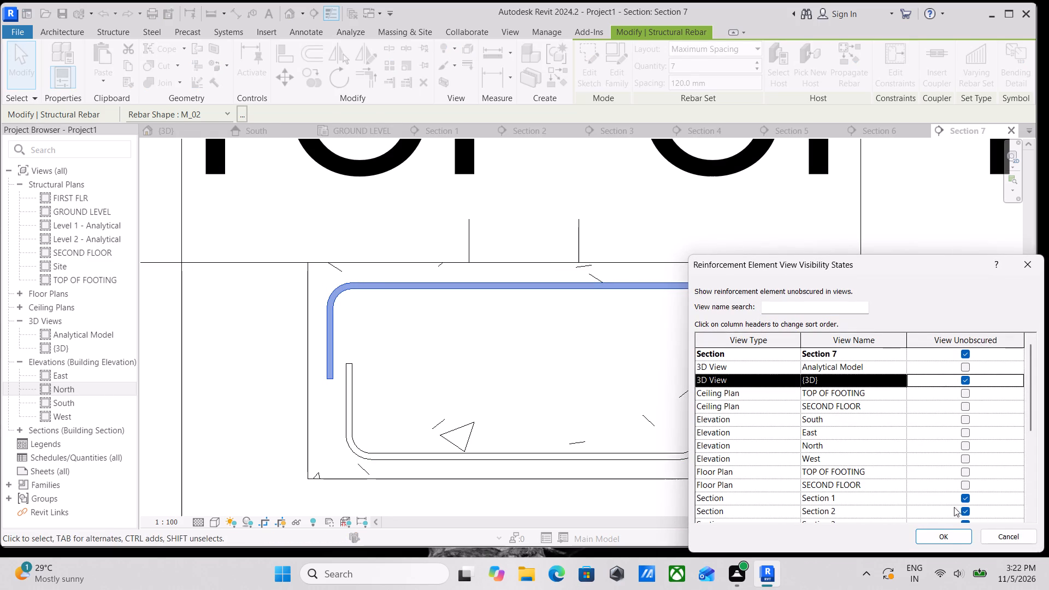
{"action": "left_click", "coordinate": [947, 539]}
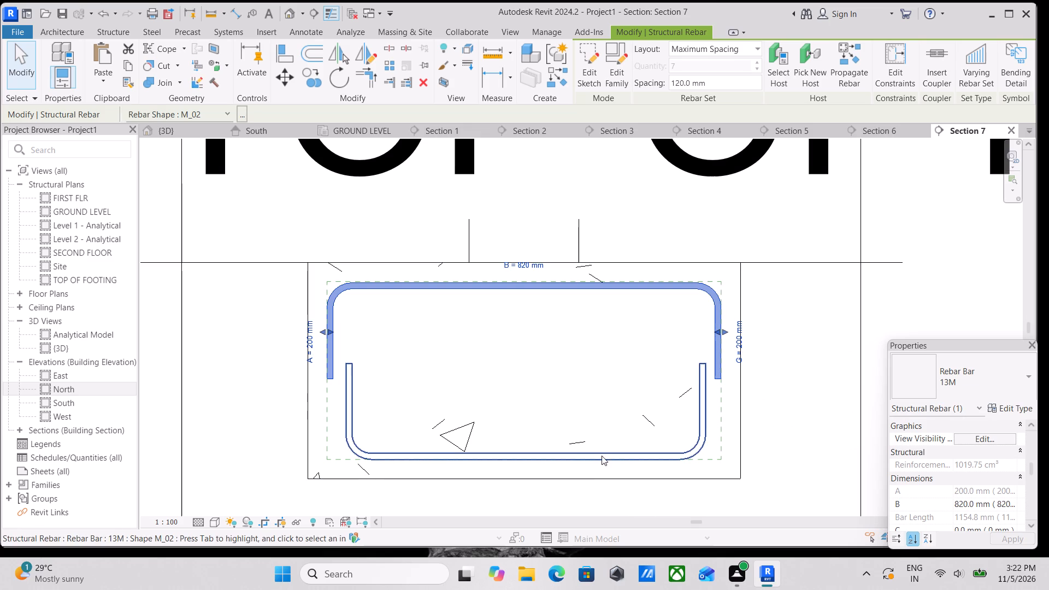
Make the bottom U-bar set show unobscured in the {3D} view through its view visibility states.
{"action": "left_click", "coordinate": [602, 455]}
{"action": "scroll", "coordinate": [967, 458], "scroll_direction": "down", "scroll_amount": 2}
{"action": "scroll", "coordinate": [967, 461], "scroll_direction": "up", "scroll_amount": 3}
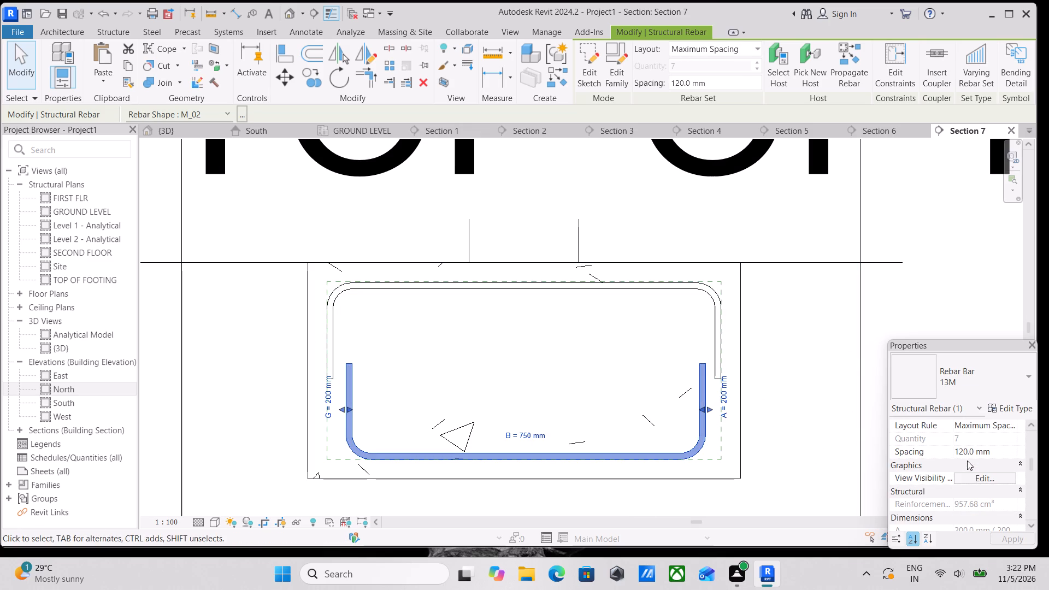
{"action": "left_click", "coordinate": [965, 477]}
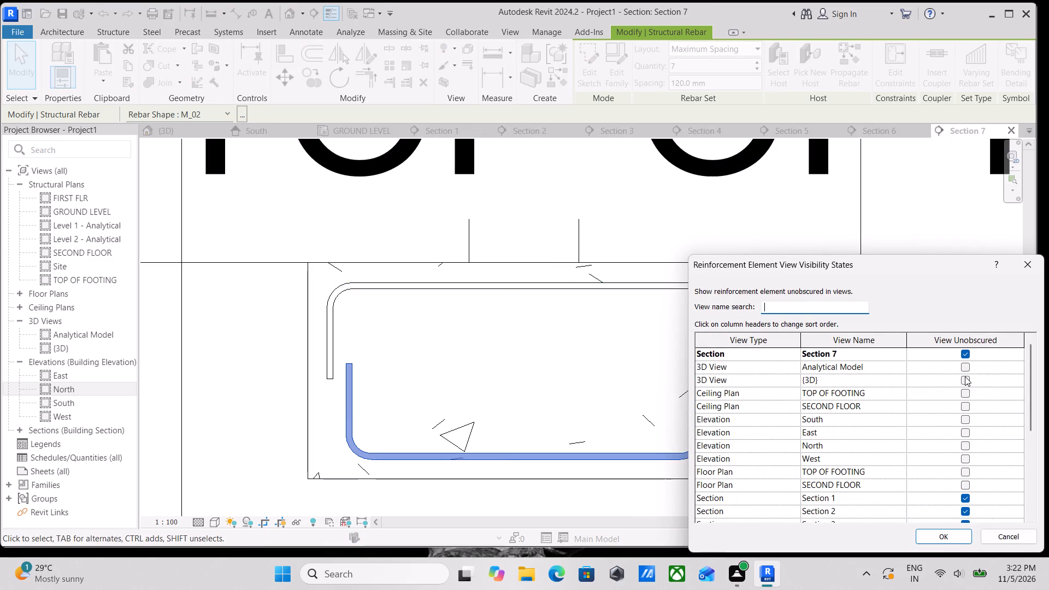
{"action": "left_click", "coordinate": [965, 376]}
{"action": "left_click", "coordinate": [939, 541]}
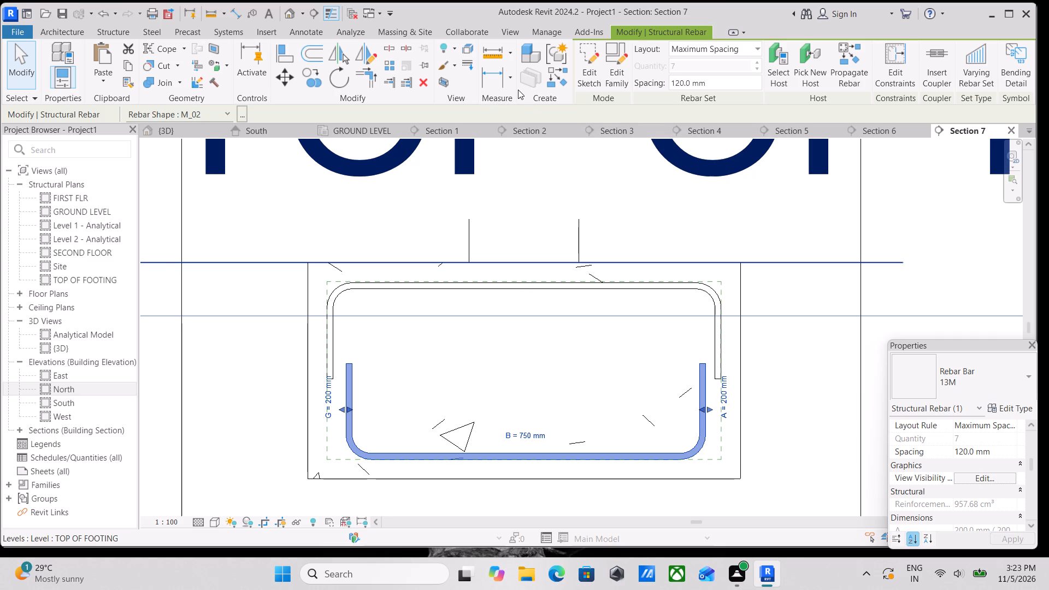
Place two 13M M_02 bars Perpendicular to Cover near the footing's left side, one beneath the top U-bar and one above the bottom U-bar.
{"action": "left_click", "coordinate": [128, 31]}
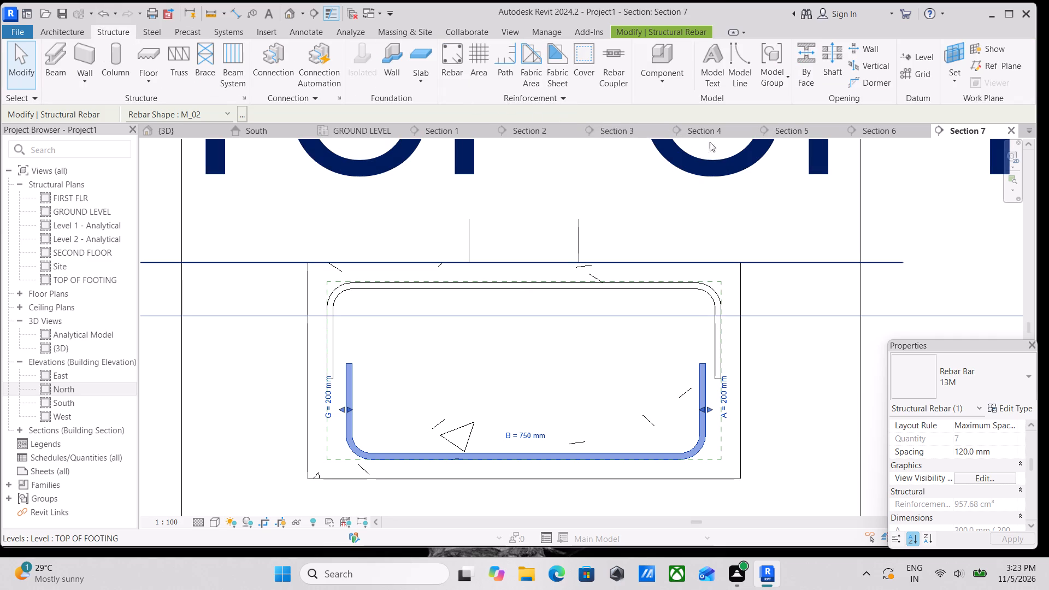
{"action": "left_click", "coordinate": [442, 68]}
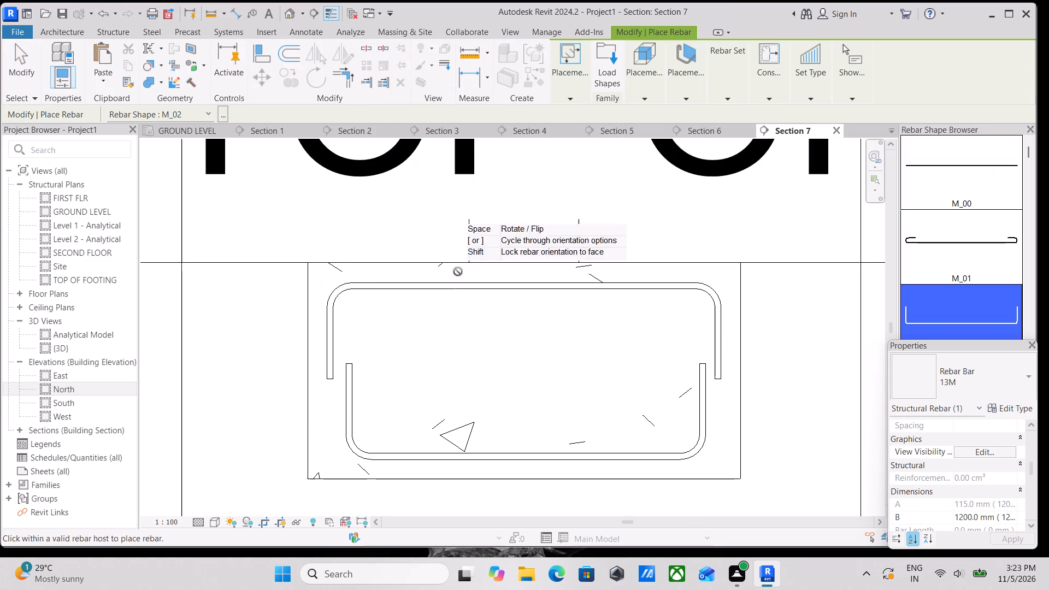
{"action": "left_click", "coordinate": [692, 90]}
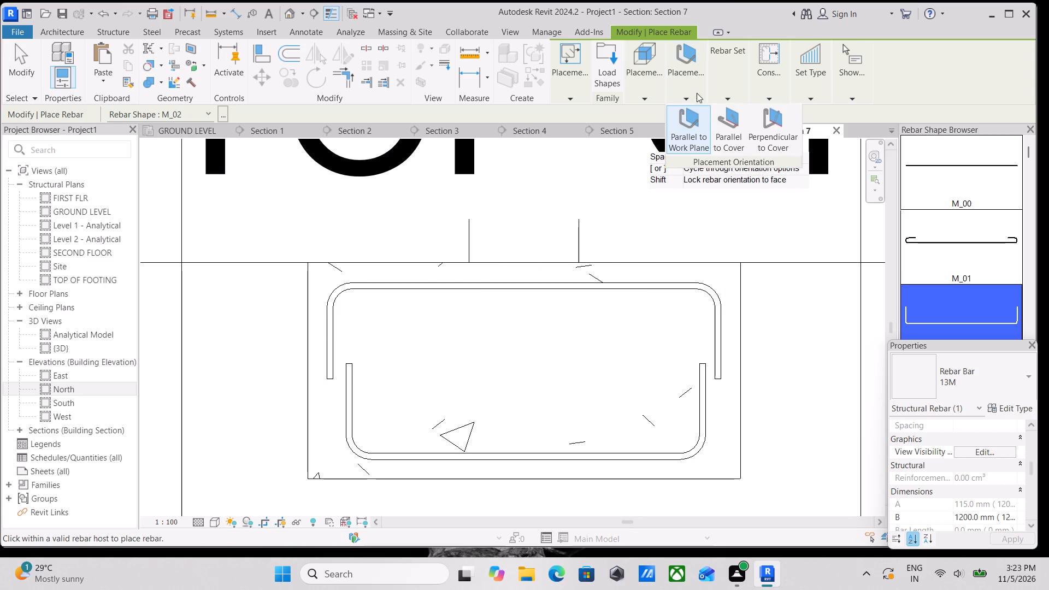
{"action": "left_click", "coordinate": [795, 137]}
{"action": "scroll", "coordinate": [403, 310], "scroll_direction": "up", "scroll_amount": 1}
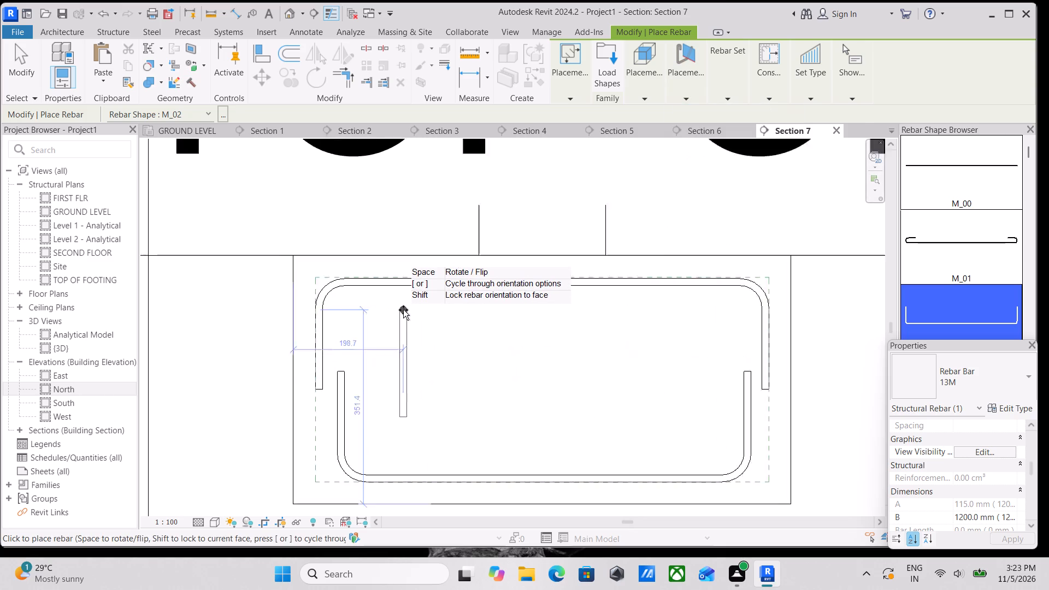
{"action": "scroll", "coordinate": [403, 310], "scroll_direction": "up", "scroll_amount": 2}
{"action": "left_click", "coordinate": [367, 284]}
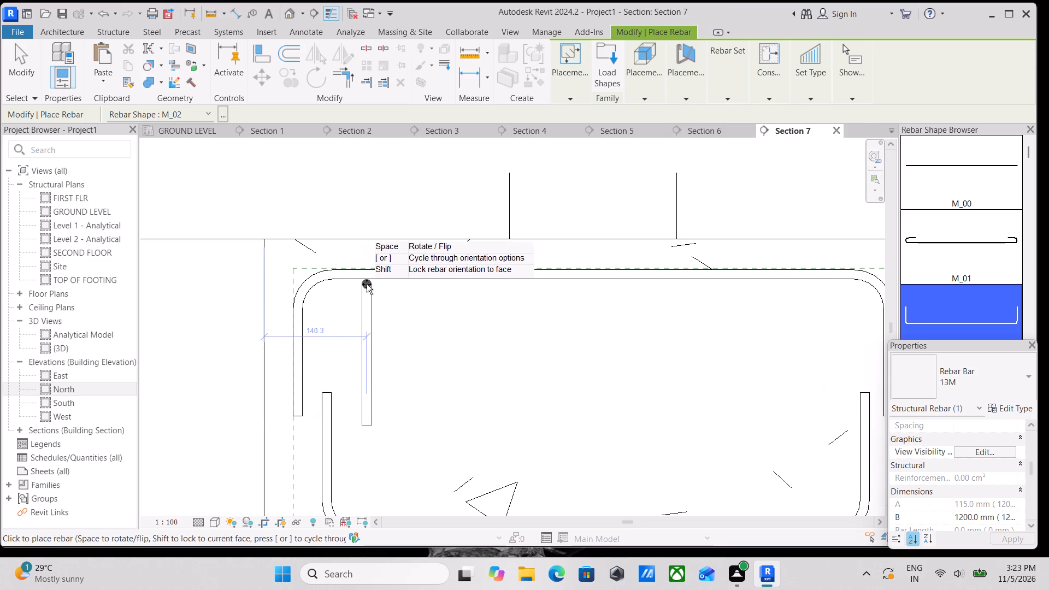
{"action": "middle_click_drag", "start_coordinate": [418, 327], "coordinate": [453, 189]}
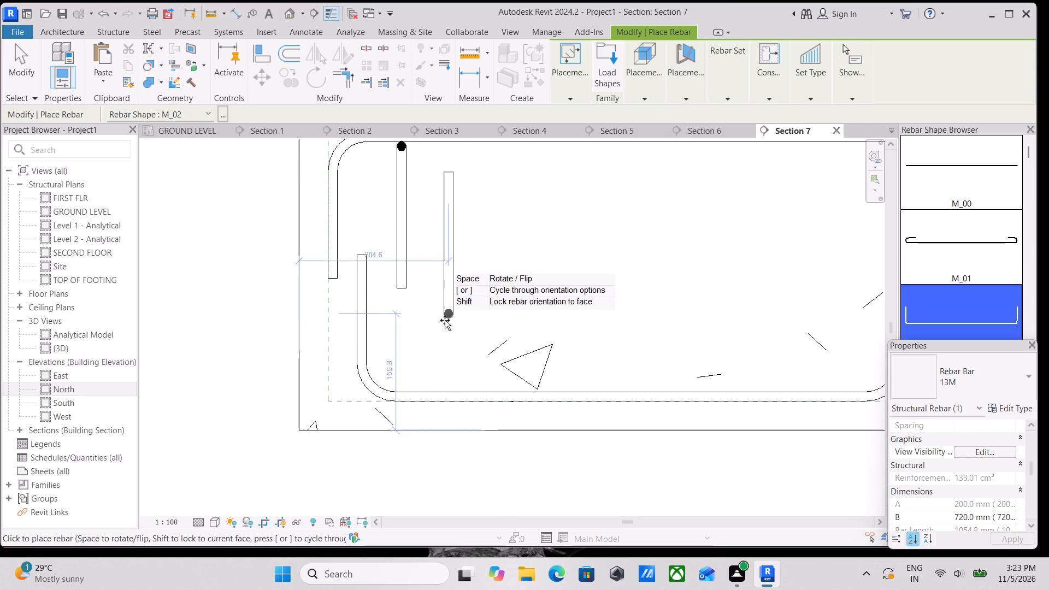
{"action": "left_click", "coordinate": [415, 386]}
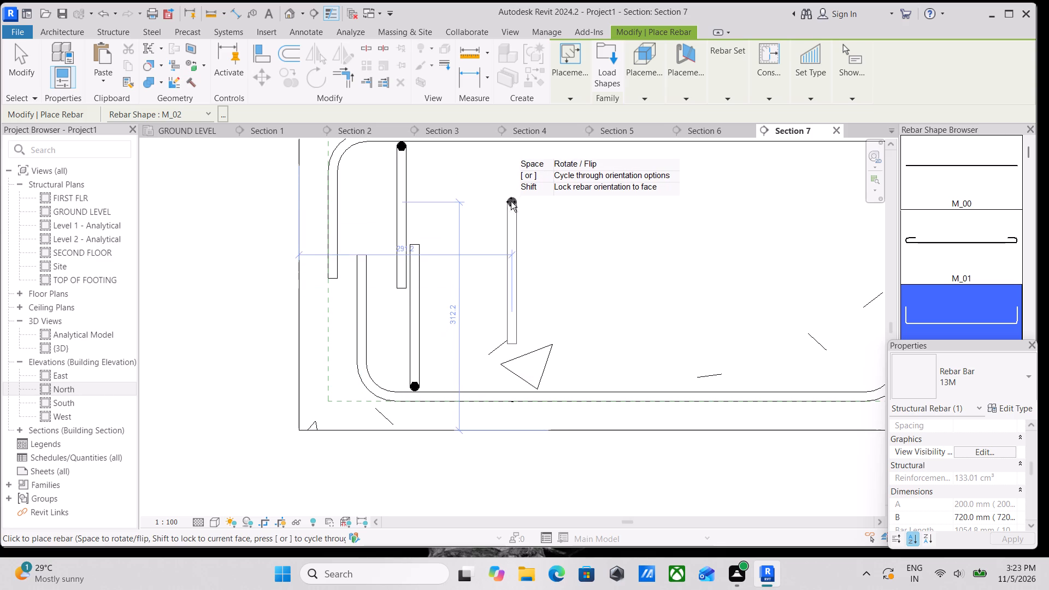
{"action": "key", "text": "Escape"}
{"action": "key", "text": "Escape"}
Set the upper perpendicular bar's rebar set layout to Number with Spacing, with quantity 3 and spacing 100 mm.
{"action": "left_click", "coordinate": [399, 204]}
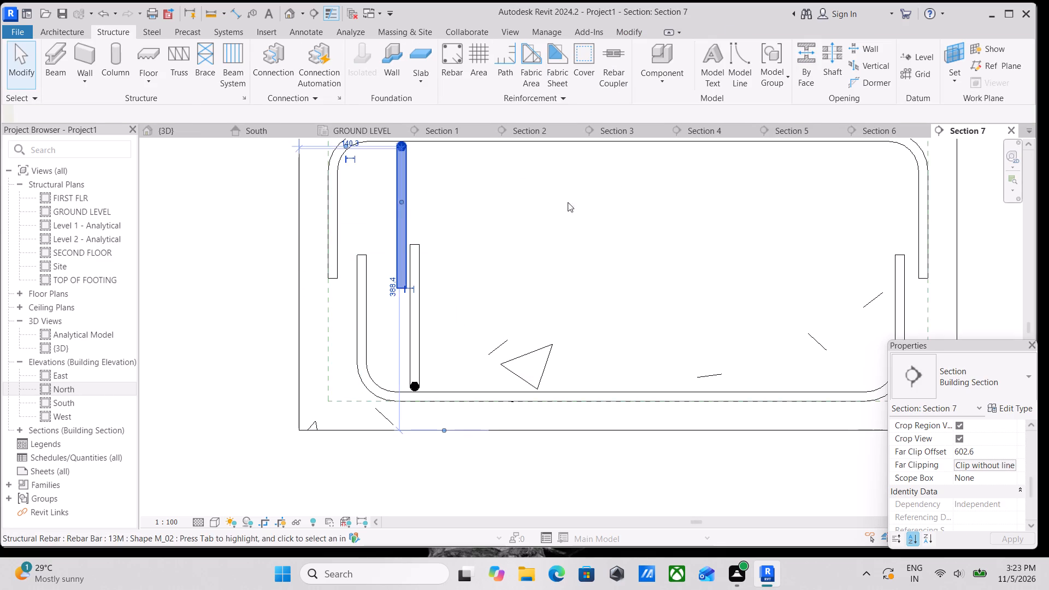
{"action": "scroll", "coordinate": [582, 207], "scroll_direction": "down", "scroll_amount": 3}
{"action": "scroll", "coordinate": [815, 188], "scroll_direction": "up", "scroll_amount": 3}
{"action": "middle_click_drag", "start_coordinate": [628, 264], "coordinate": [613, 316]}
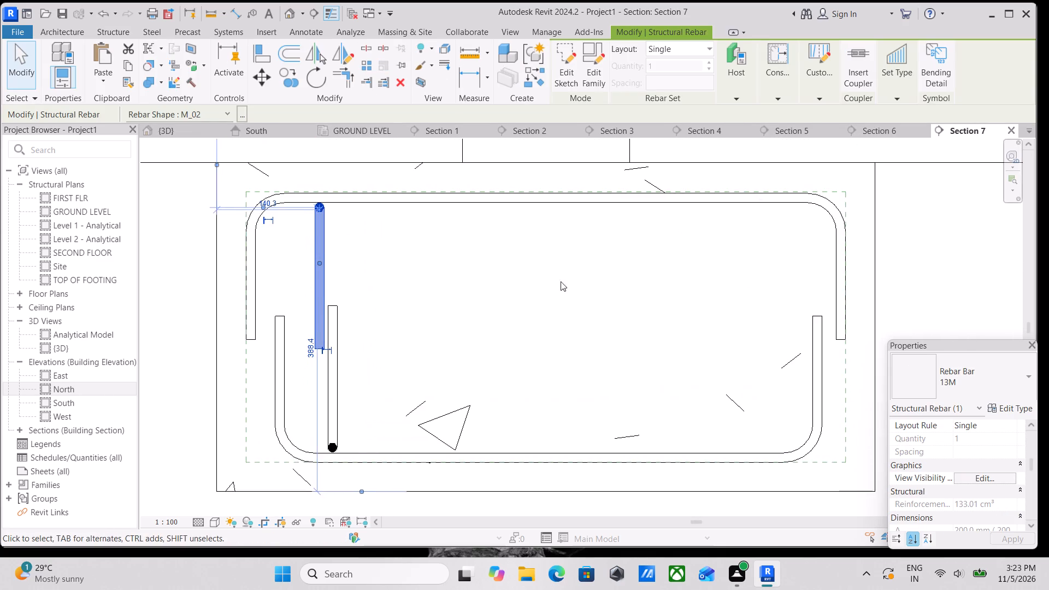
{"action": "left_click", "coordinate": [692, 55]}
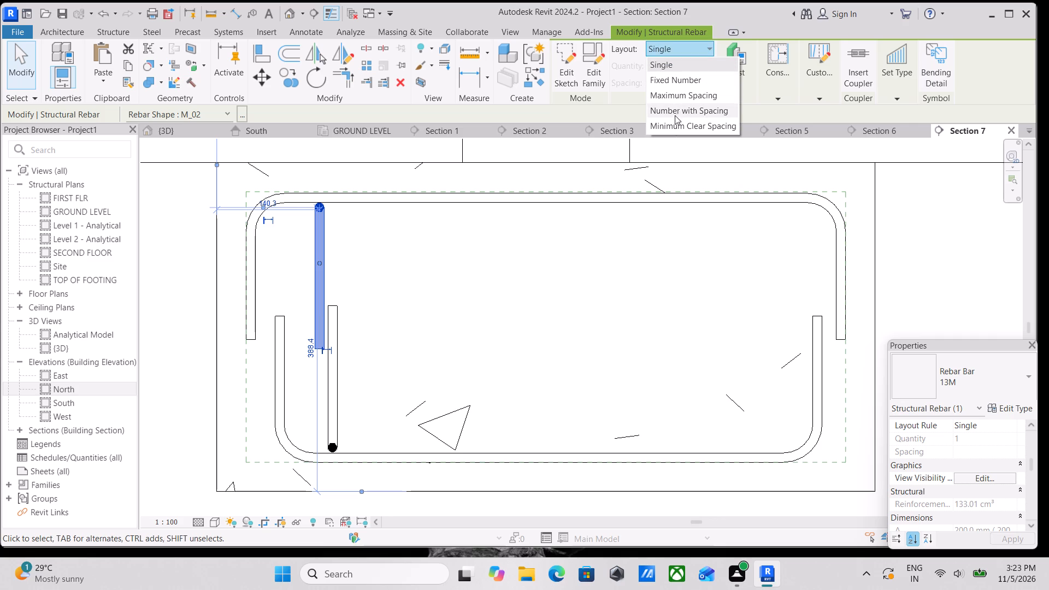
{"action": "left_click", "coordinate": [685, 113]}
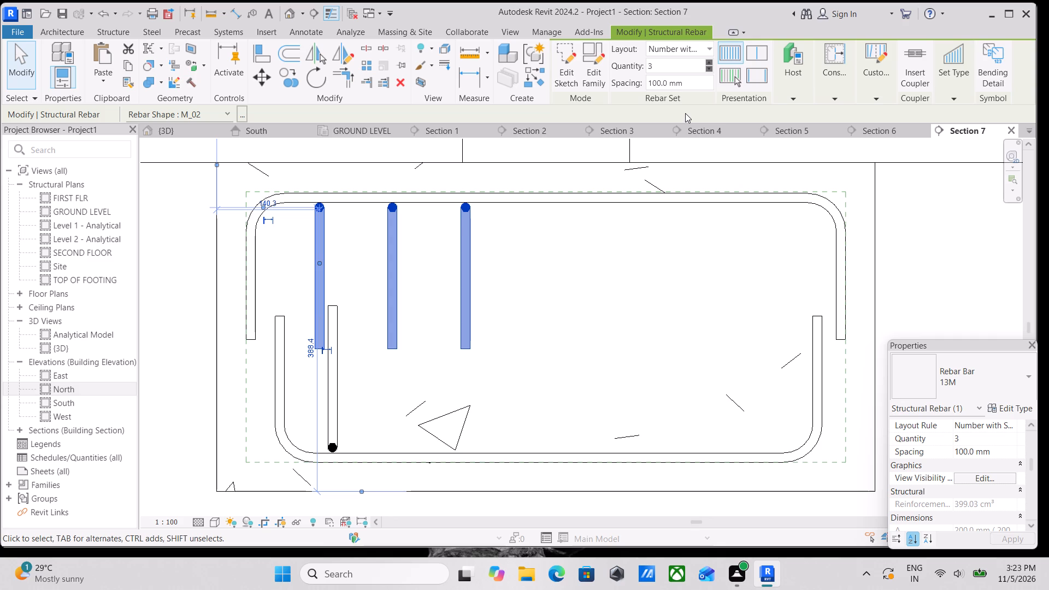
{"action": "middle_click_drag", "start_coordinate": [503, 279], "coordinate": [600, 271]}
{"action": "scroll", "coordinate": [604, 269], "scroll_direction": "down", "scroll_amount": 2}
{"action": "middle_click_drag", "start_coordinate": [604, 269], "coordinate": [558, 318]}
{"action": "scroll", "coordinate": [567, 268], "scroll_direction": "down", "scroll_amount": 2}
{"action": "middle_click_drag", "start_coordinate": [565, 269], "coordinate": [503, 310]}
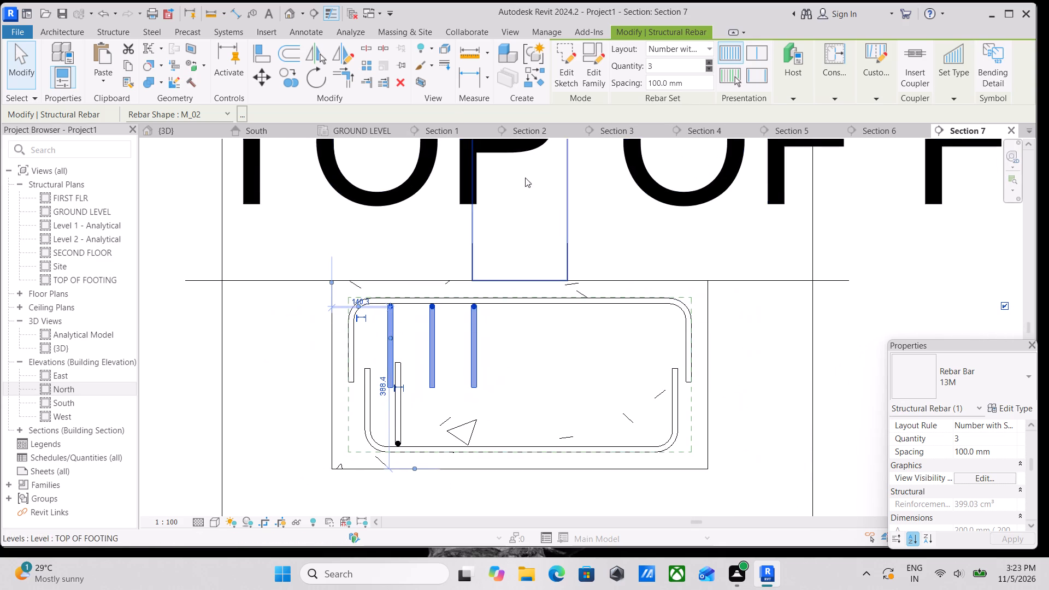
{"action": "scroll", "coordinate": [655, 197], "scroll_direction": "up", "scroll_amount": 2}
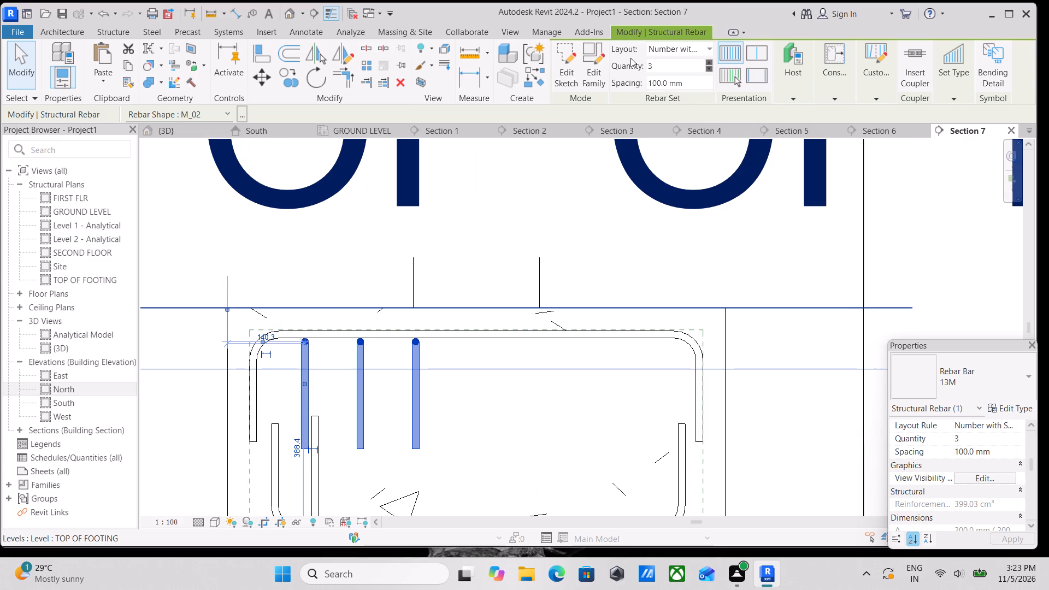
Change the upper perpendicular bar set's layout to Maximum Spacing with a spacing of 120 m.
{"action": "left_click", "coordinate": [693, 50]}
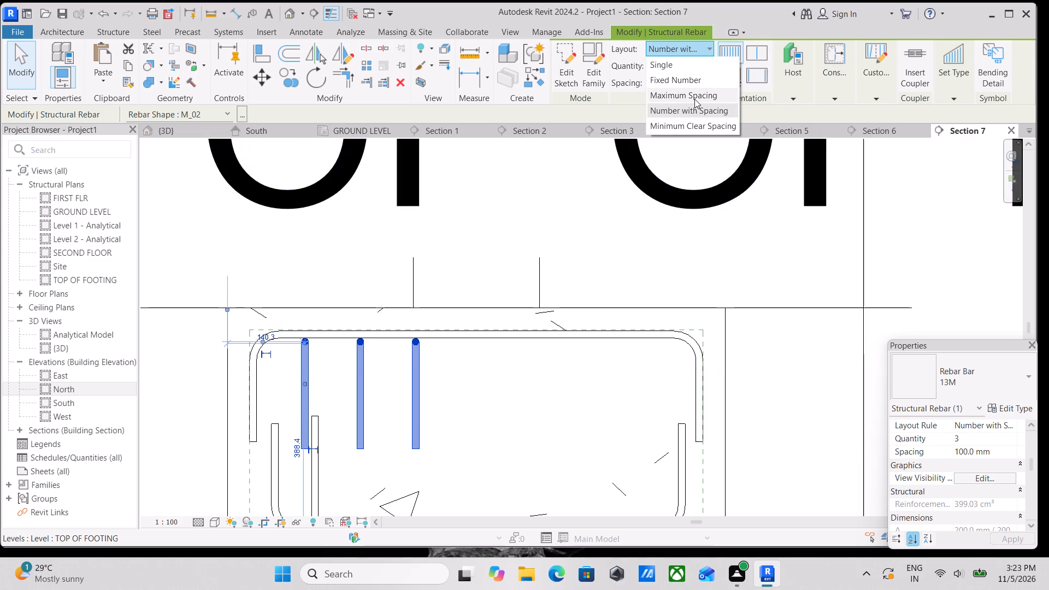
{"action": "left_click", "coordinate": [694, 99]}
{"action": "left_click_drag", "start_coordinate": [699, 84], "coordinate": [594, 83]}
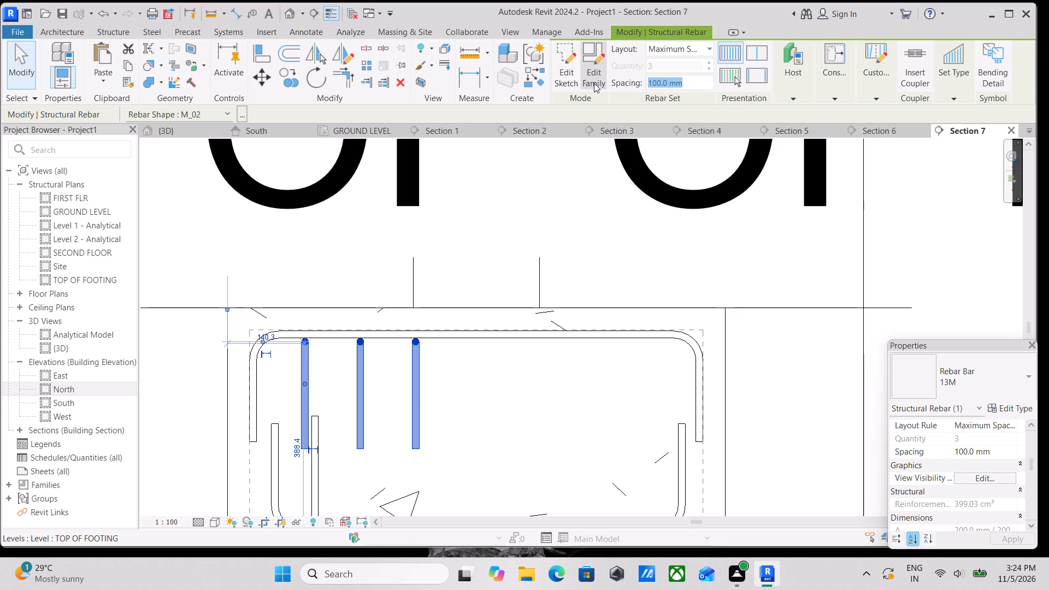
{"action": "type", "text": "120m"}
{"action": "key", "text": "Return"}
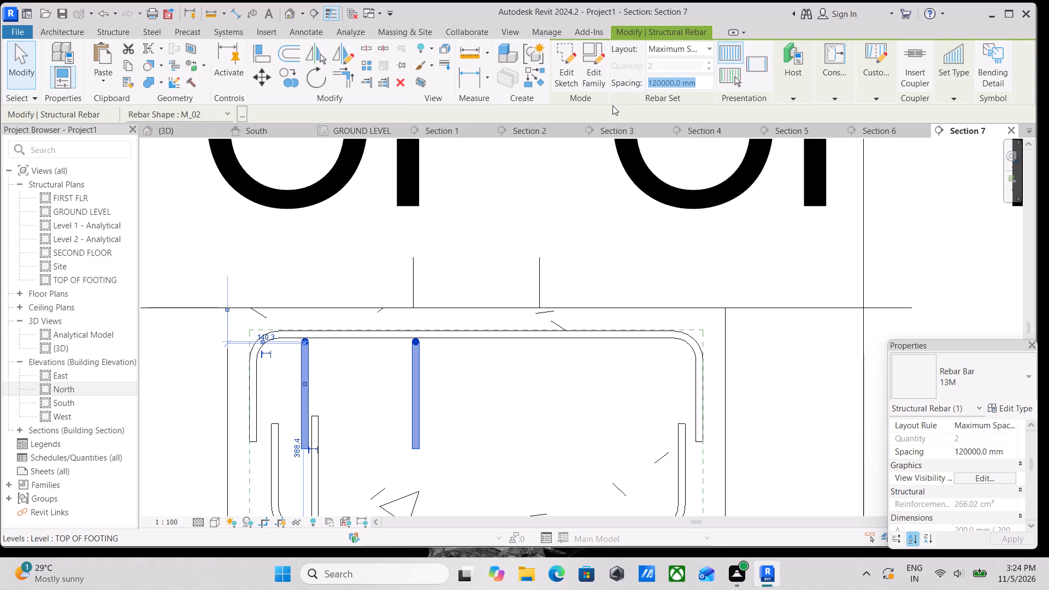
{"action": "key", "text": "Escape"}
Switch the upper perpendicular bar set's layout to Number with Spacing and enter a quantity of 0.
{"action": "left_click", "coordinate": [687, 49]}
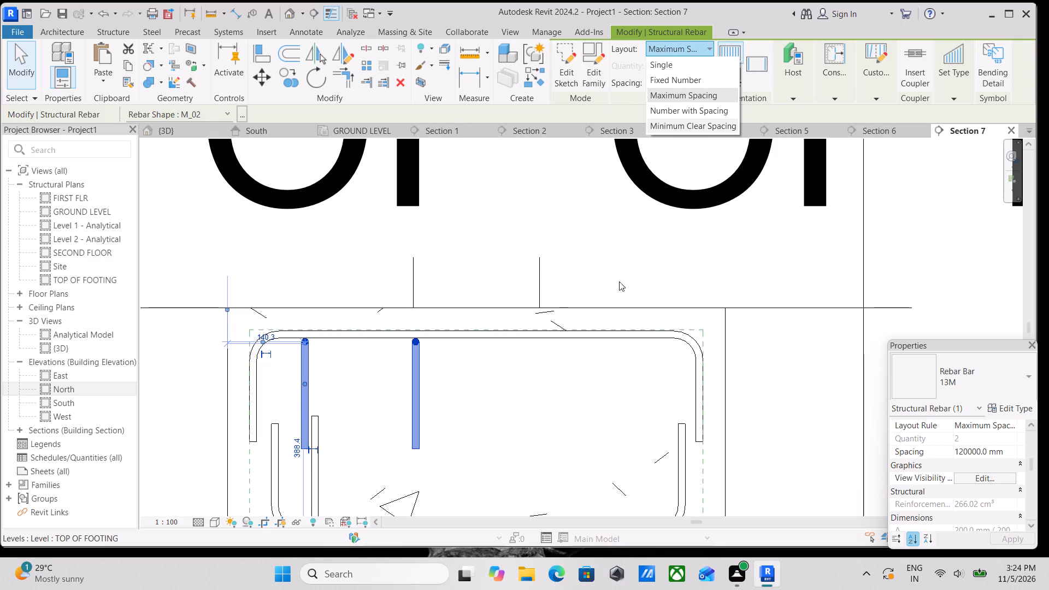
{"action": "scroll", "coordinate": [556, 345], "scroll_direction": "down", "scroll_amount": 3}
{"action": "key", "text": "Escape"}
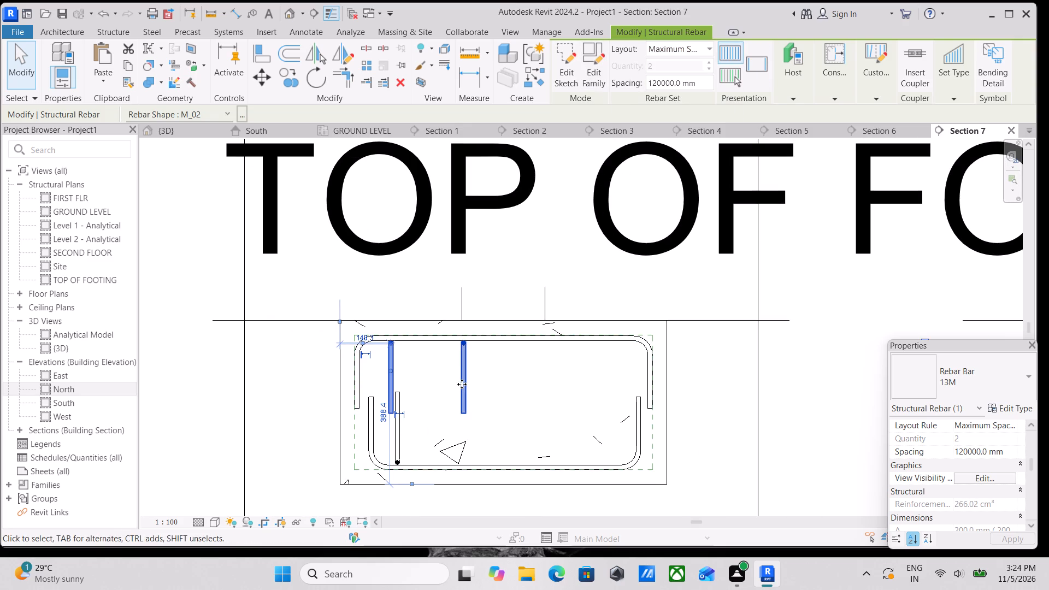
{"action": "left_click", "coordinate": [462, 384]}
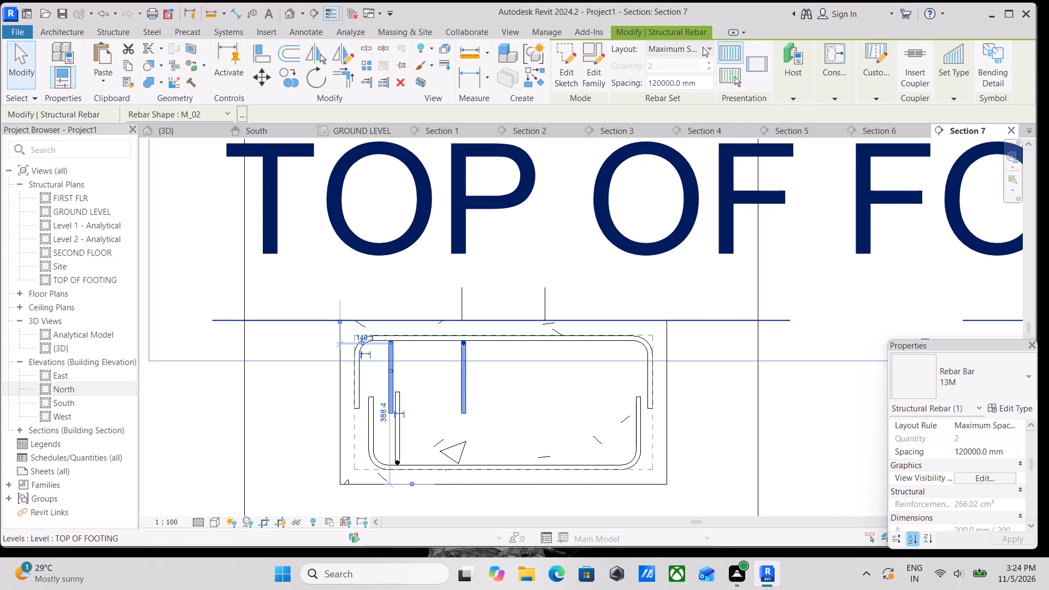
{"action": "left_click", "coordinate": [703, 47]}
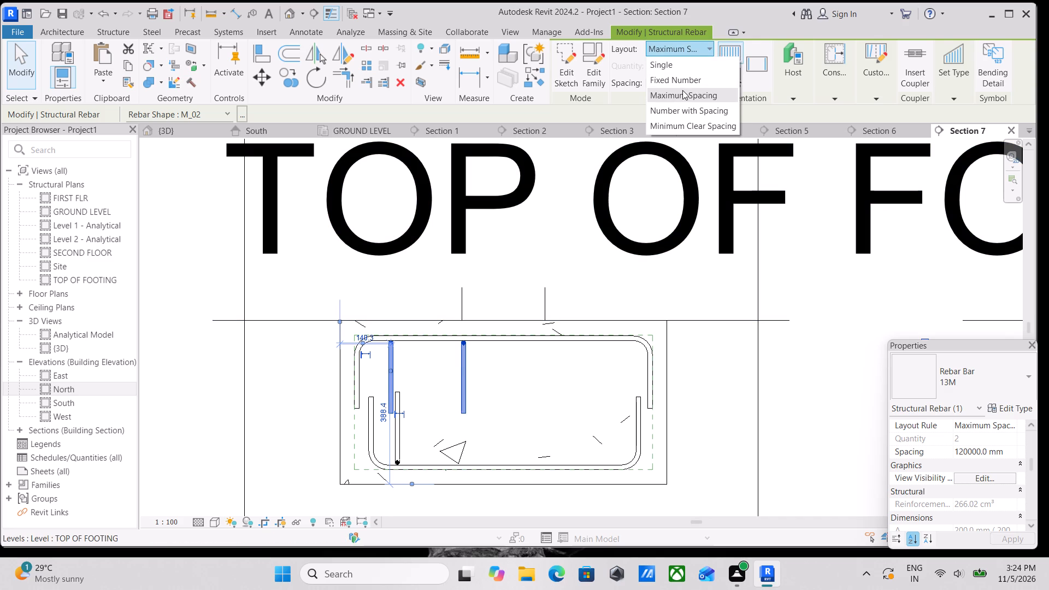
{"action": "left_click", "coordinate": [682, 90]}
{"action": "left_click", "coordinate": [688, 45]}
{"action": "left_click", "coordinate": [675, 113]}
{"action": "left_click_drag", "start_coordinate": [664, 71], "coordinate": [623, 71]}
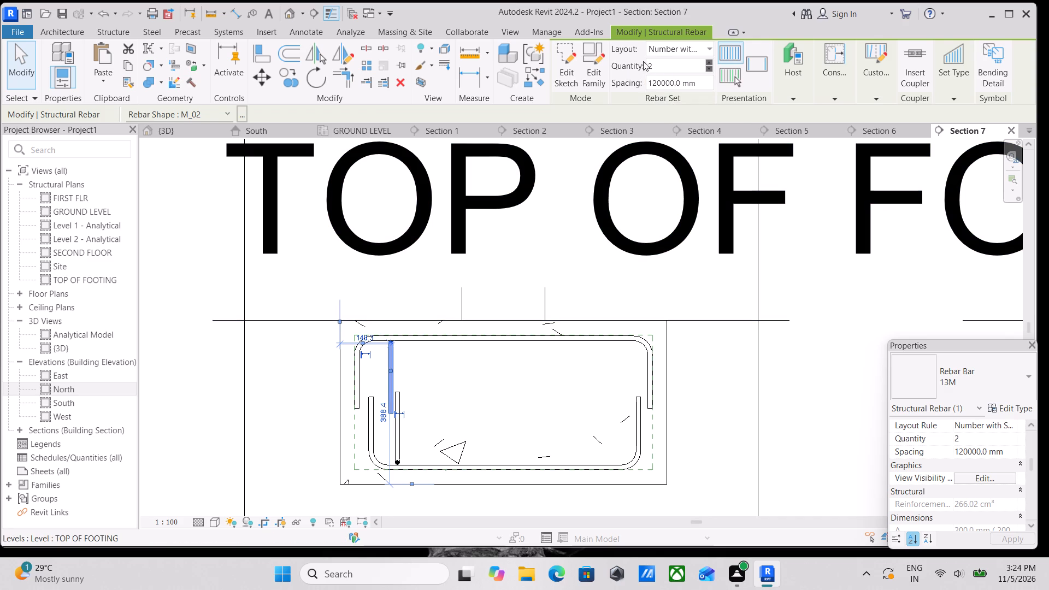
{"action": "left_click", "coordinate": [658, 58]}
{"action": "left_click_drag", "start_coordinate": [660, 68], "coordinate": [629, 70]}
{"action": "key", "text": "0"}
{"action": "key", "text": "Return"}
Set the upper perpendicular bar's rebar set layout to Maximum Spacing with a spacing of 120 mm.
{"action": "left_click", "coordinate": [693, 48]}
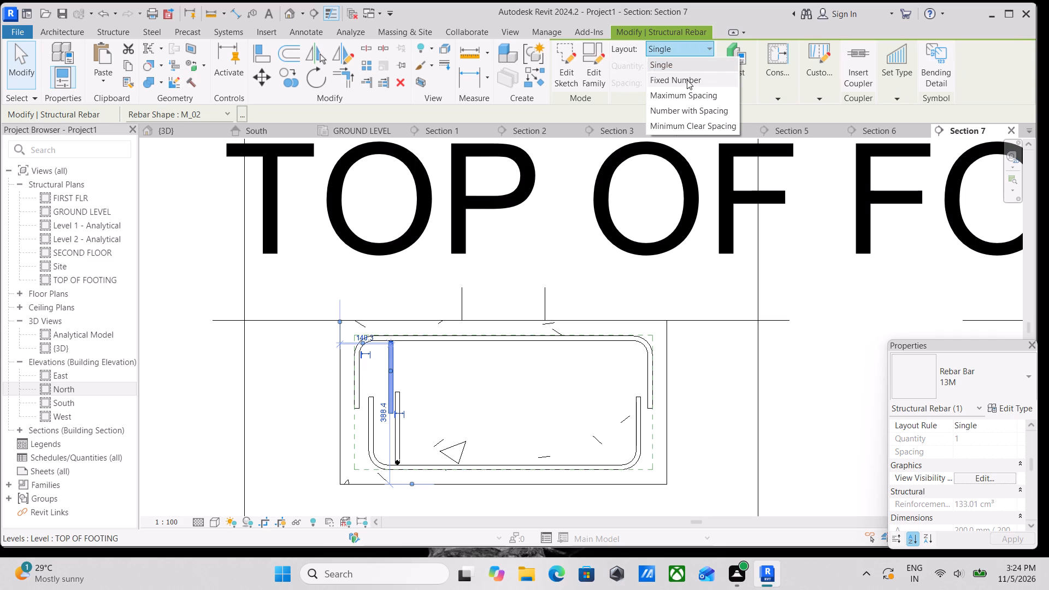
{"action": "left_click", "coordinate": [685, 92]}
{"action": "left_click_drag", "start_coordinate": [684, 80], "coordinate": [626, 85]}
{"action": "type", "text": "120mm"}
{"action": "key", "text": "Return"}
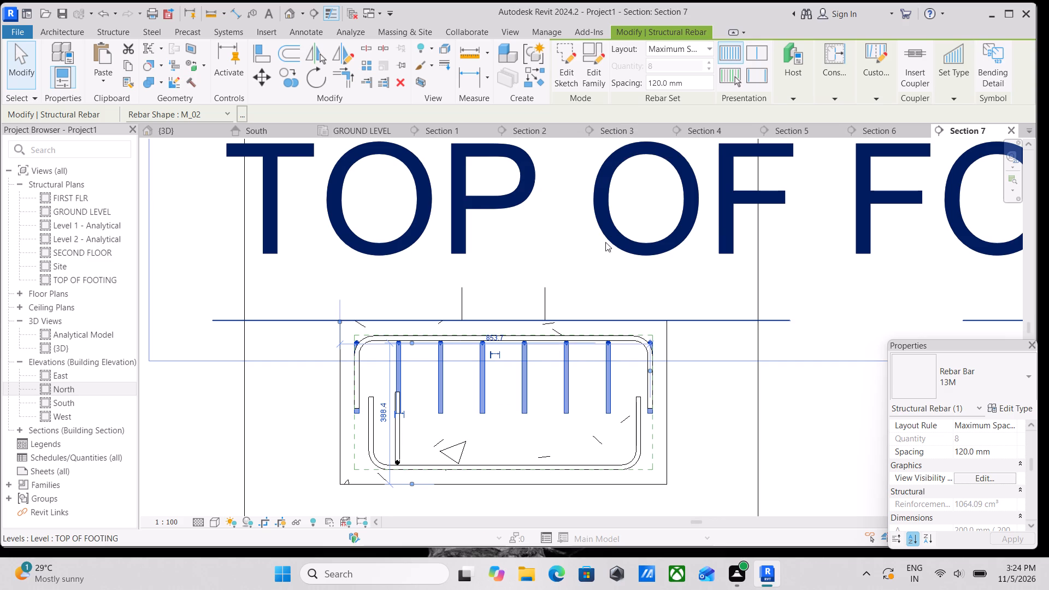
{"action": "scroll", "coordinate": [473, 430], "scroll_direction": "up", "scroll_amount": 4}
{"action": "key", "text": "Escape"}
{"action": "key", "text": "Escape"}
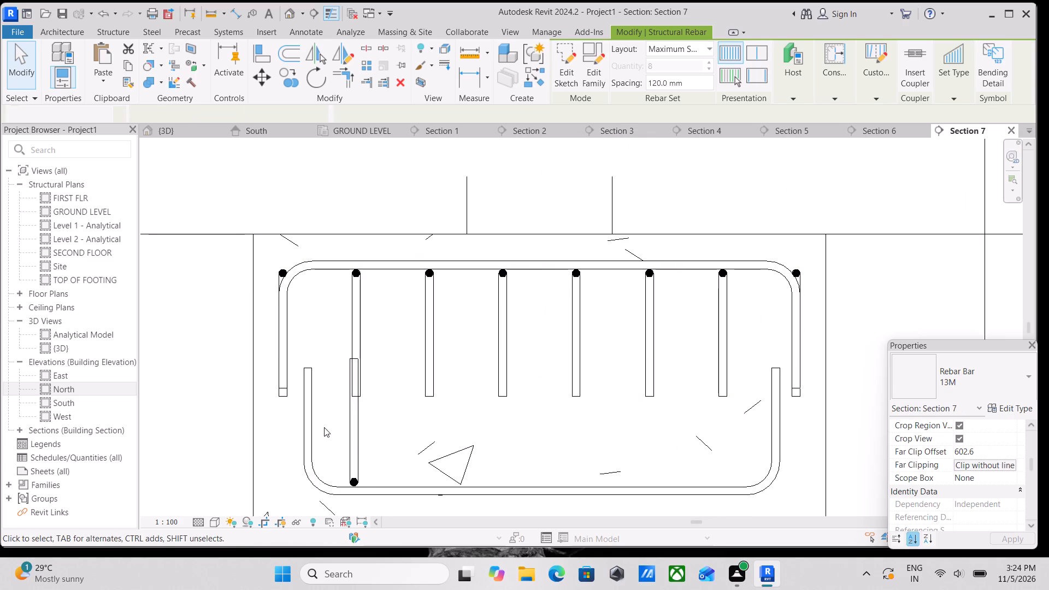
Pull both ends of the upper perpendicular bar set inward, inside the top U-bar's legs, so the set spans seven bars.
{"action": "left_click", "coordinate": [350, 423]}
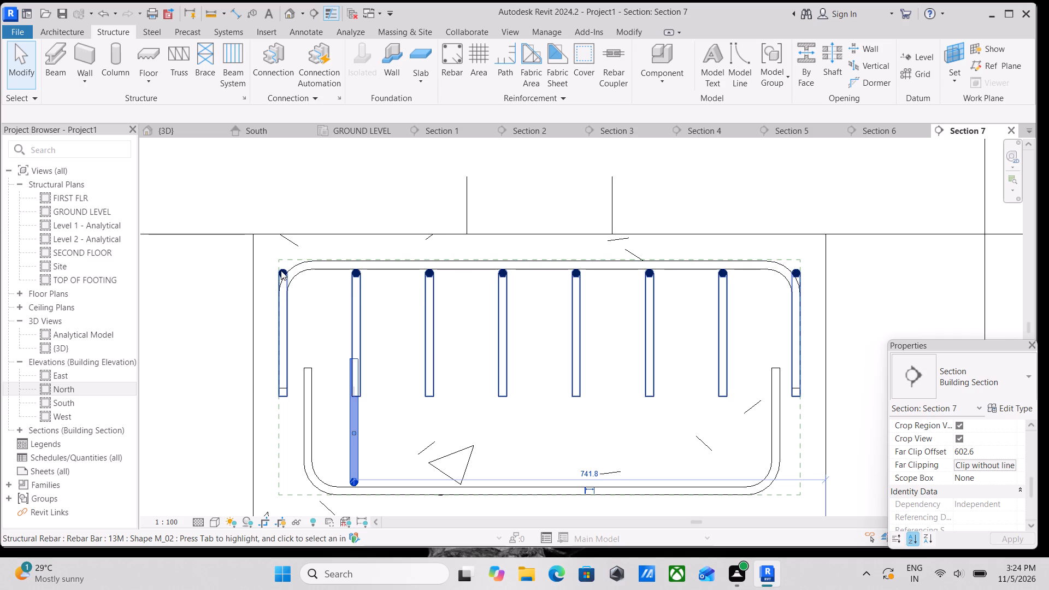
{"action": "left_click", "coordinate": [282, 270]}
{"action": "scroll", "coordinate": [406, 330], "scroll_direction": "down", "scroll_amount": 2}
{"action": "key", "text": "Escape"}
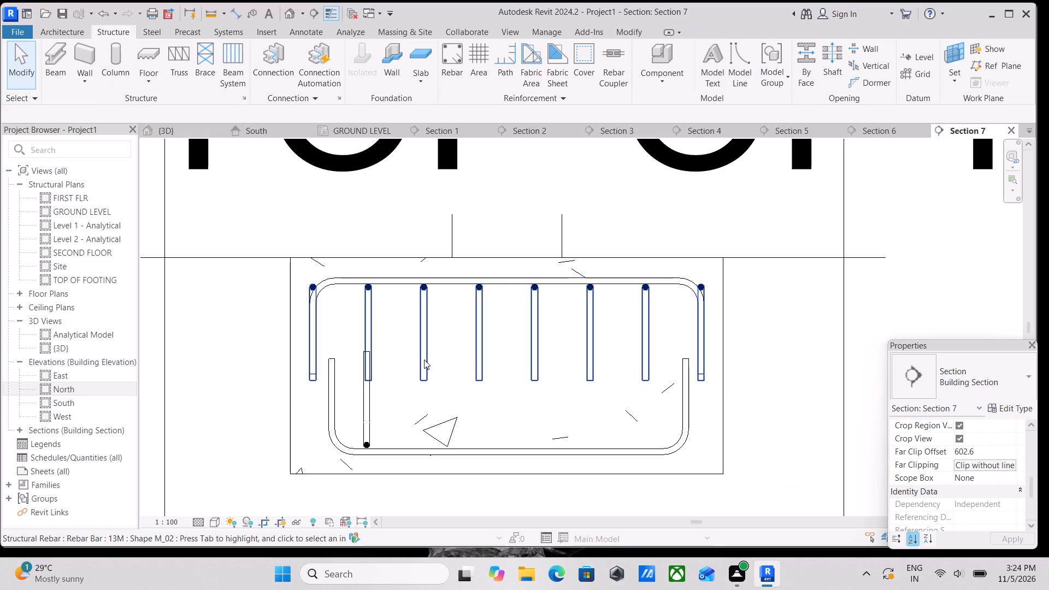
{"action": "middle_click_drag", "start_coordinate": [424, 359], "coordinate": [425, 376]}
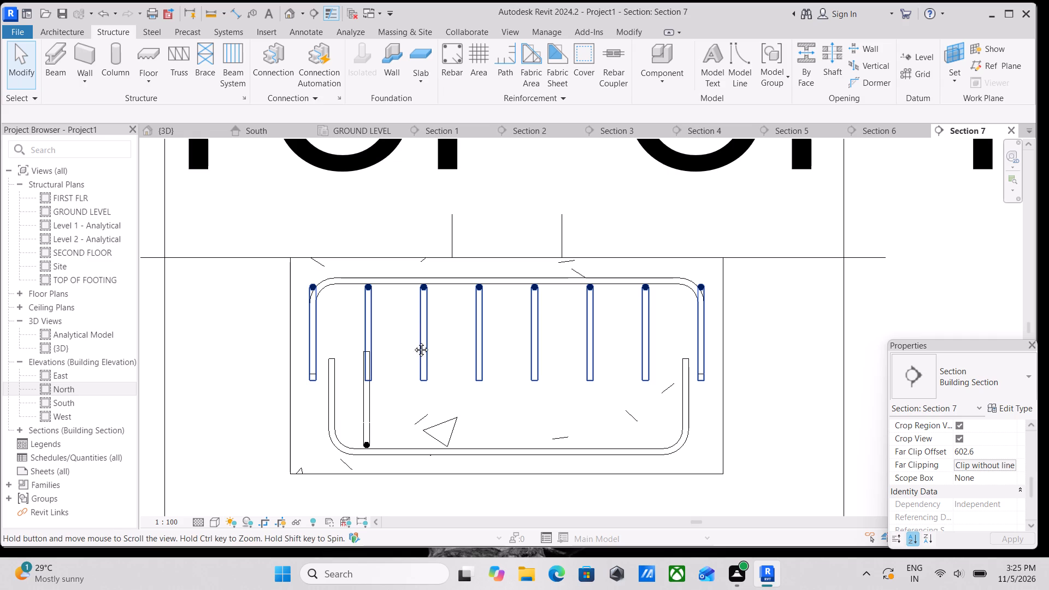
{"action": "scroll", "coordinate": [328, 309], "scroll_direction": "up", "scroll_amount": 2}
{"action": "left_click", "coordinate": [309, 302]}
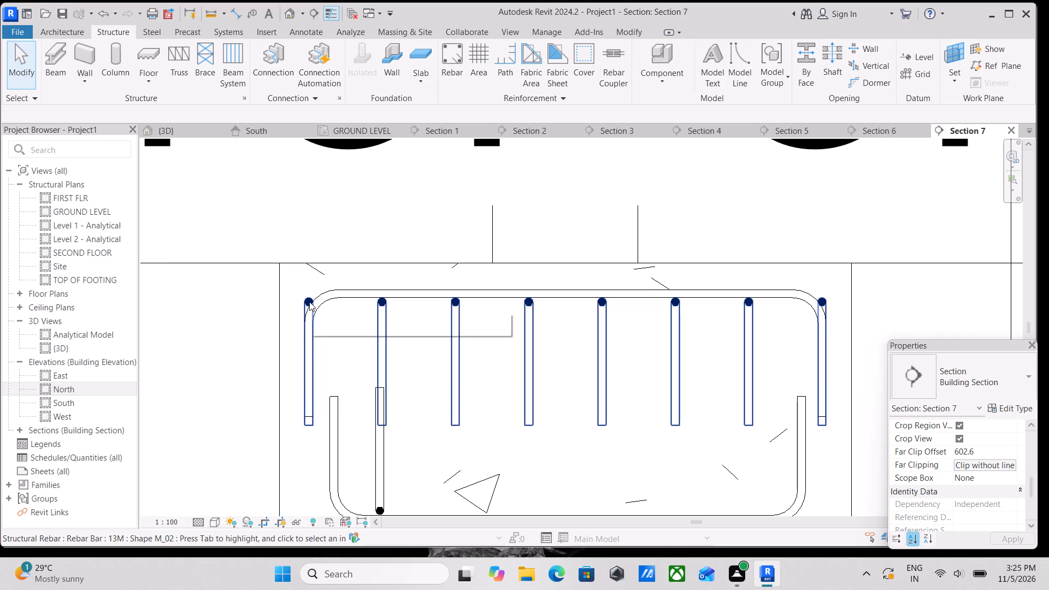
{"action": "scroll", "coordinate": [316, 377], "scroll_direction": "down", "scroll_amount": 2}
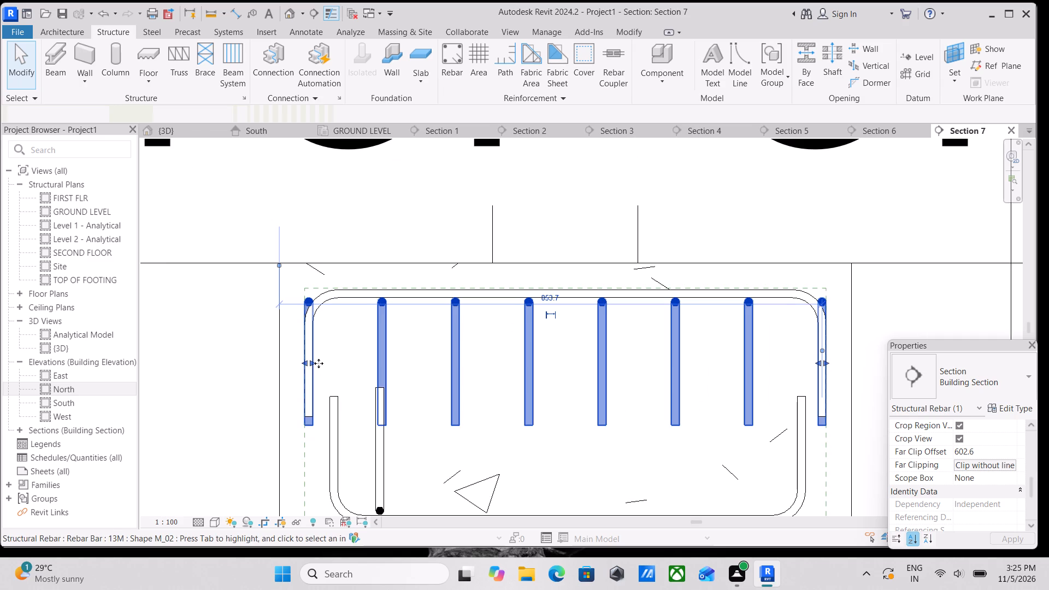
{"action": "left_click_drag", "start_coordinate": [311, 363], "coordinate": [343, 368]}
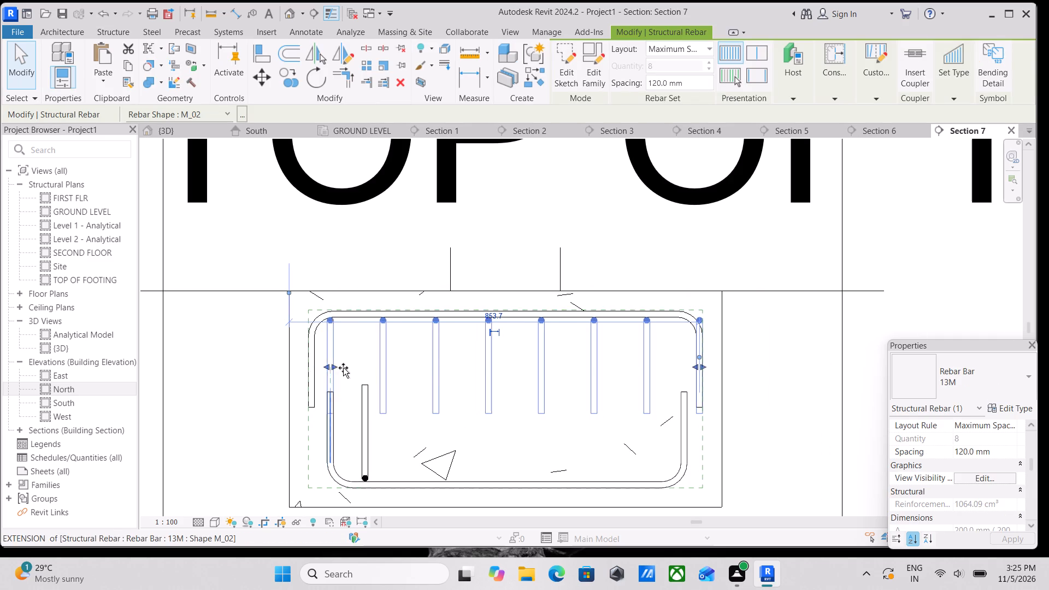
{"action": "left_click_drag", "start_coordinate": [343, 368], "coordinate": [345, 368]}
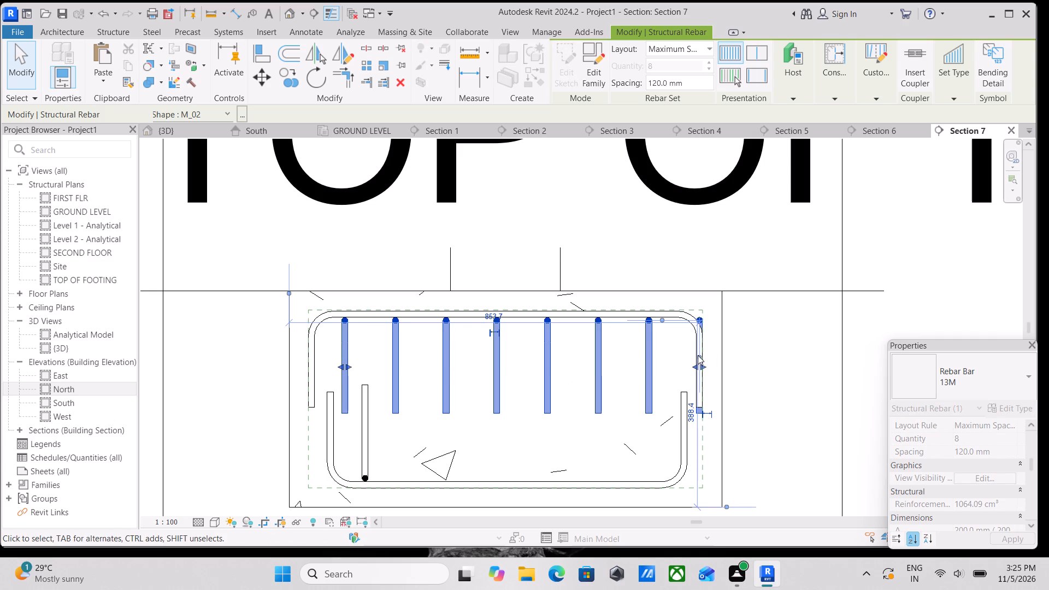
{"action": "left_click_drag", "start_coordinate": [693, 369], "coordinate": [668, 369]}
{"action": "middle_click_drag", "start_coordinate": [555, 392], "coordinate": [615, 383]}
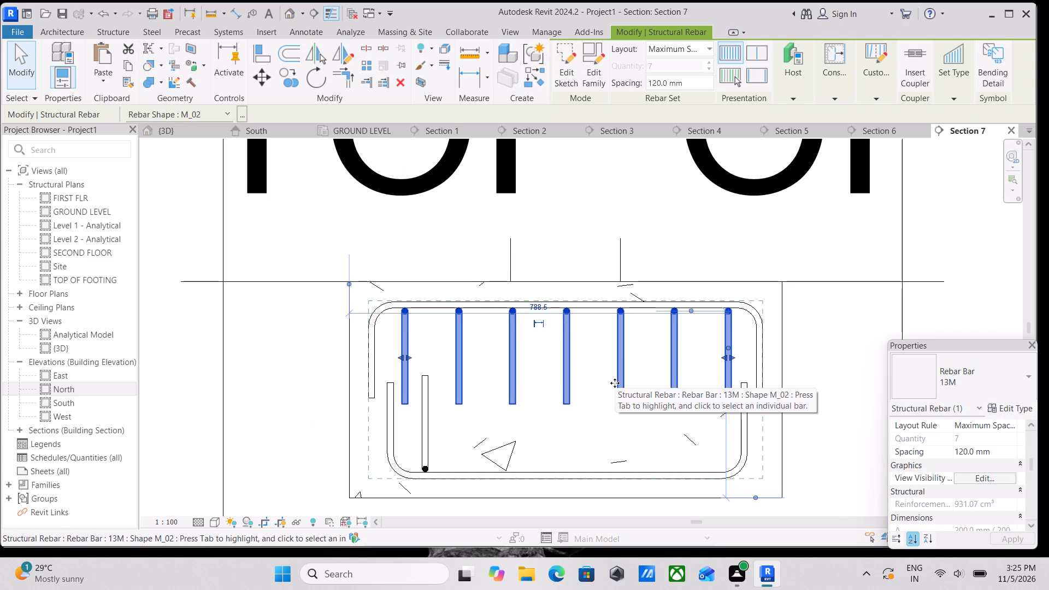
{"action": "scroll", "coordinate": [701, 374], "scroll_direction": "down", "scroll_amount": 2}
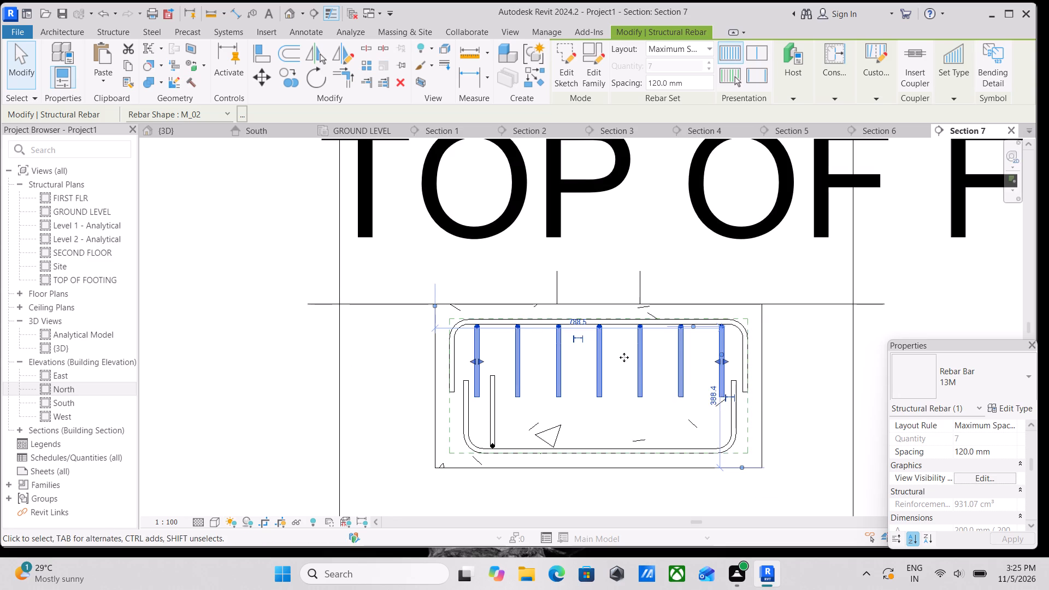
{"action": "key", "text": "Escape"}
Nudge the upper perpendicular bar set down one increment, below the top U-bar.
{"action": "left_click", "coordinate": [604, 381]}
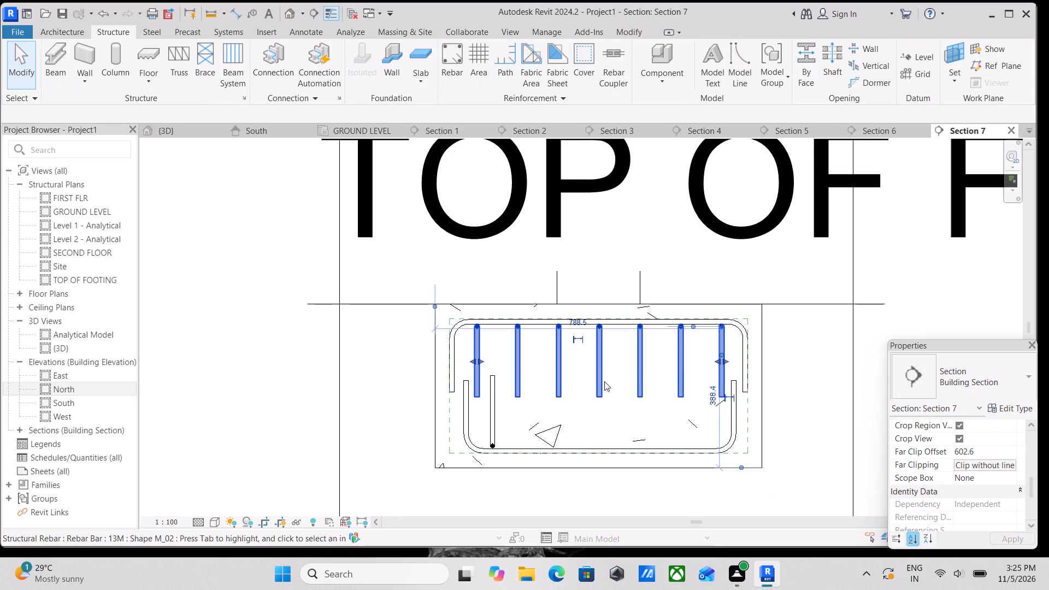
{"action": "key", "text": "Down"}
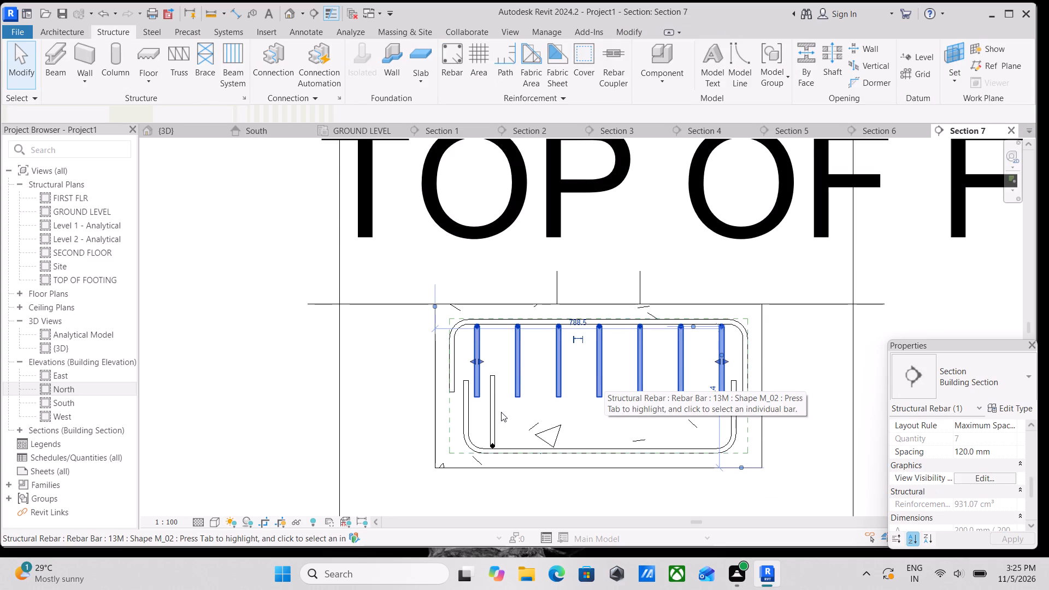
{"action": "key", "text": "Escape"}
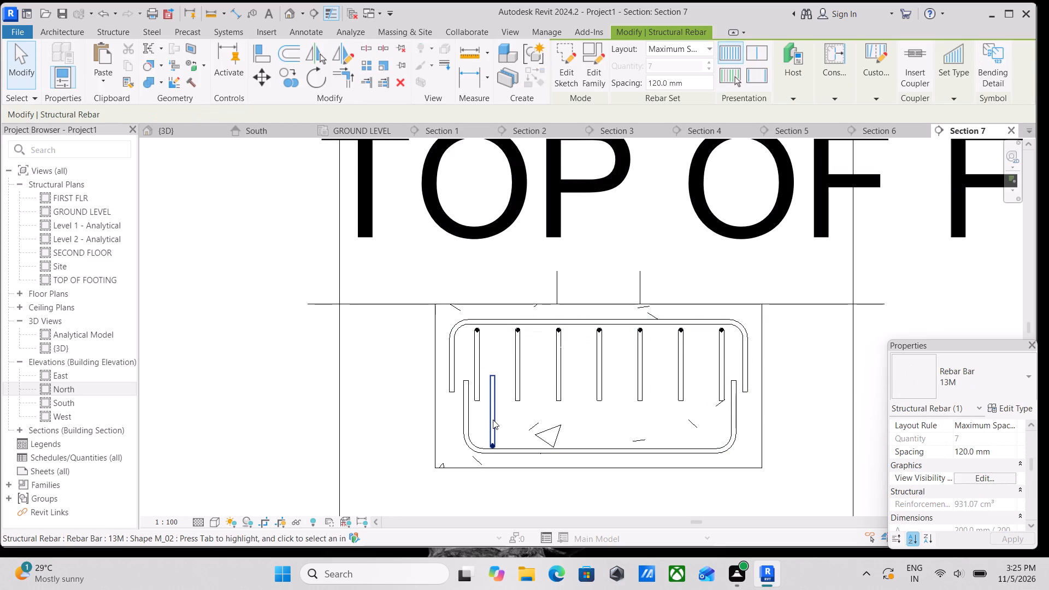
Set the lower perpendicular bar's rebar set layout to Maximum Spacing with a spacing of 120 mm.
{"action": "left_click", "coordinate": [493, 420]}
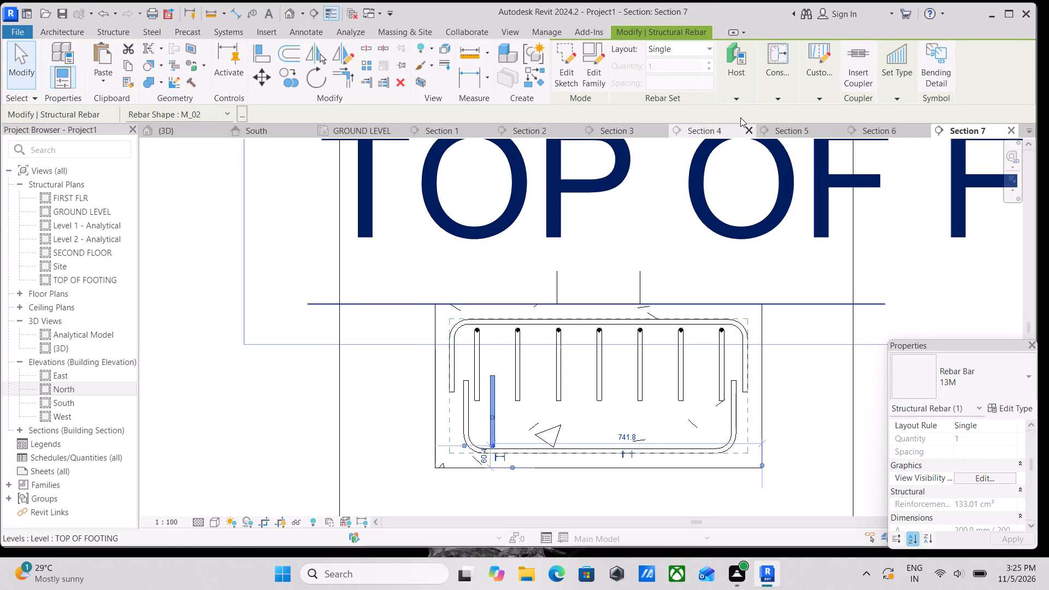
{"action": "left_click", "coordinate": [711, 50]}
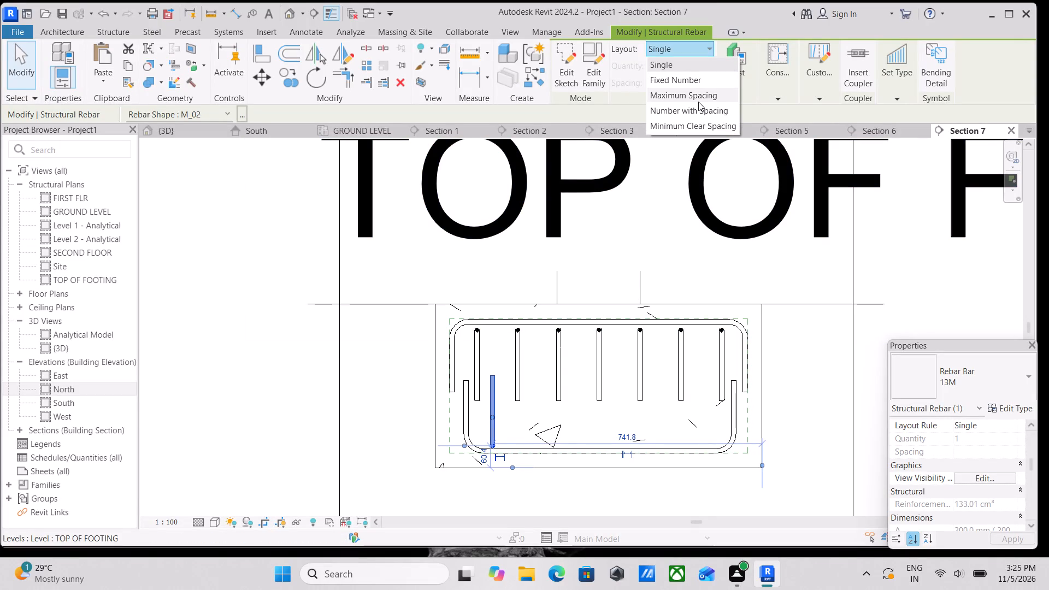
{"action": "left_click", "coordinate": [691, 99]}
{"action": "left_click", "coordinate": [689, 81]}
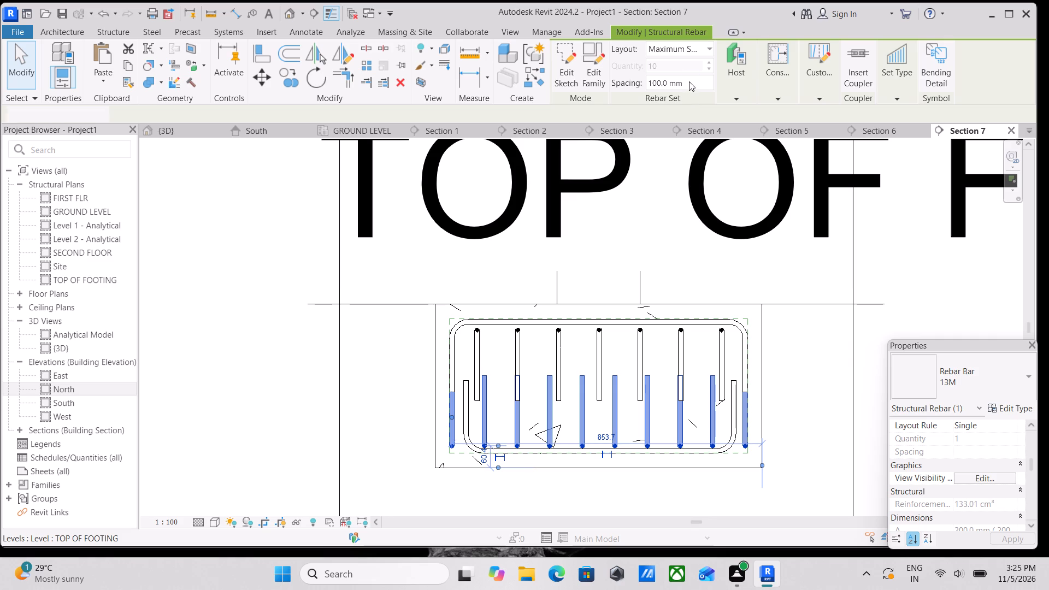
{"action": "left_click_drag", "start_coordinate": [697, 80], "coordinate": [685, 80]}
{"action": "left_click_drag", "start_coordinate": [686, 82], "coordinate": [634, 84]}
{"action": "type", "text": "120mm"}
{"action": "key", "text": "Return"}
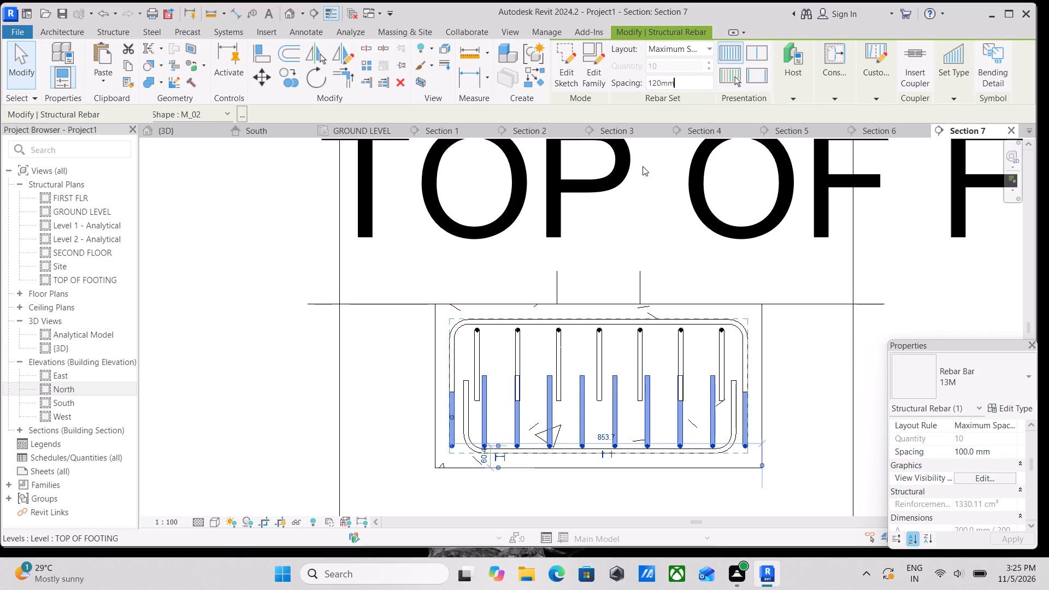
Pull both ends of the lower perpendicular bar set inward, inside the bottom U-bar's legs, so the set spans six bars.
{"action": "scroll", "coordinate": [748, 436], "scroll_direction": "up", "scroll_amount": 1}
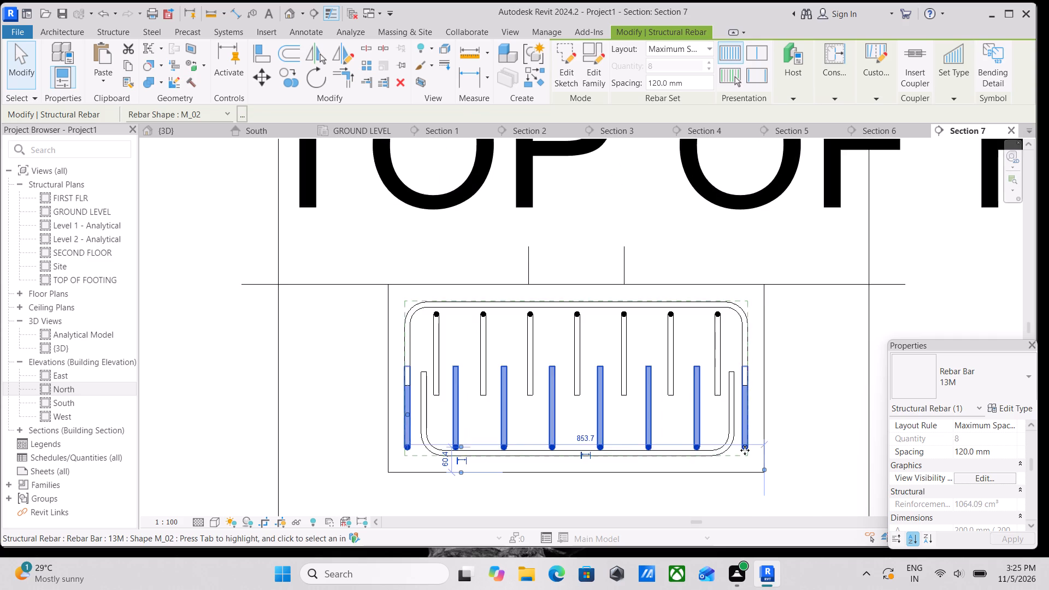
{"action": "scroll", "coordinate": [745, 450], "scroll_direction": "up", "scroll_amount": 3}
{"action": "left_click_drag", "start_coordinate": [232, 394], "coordinate": [285, 393]}
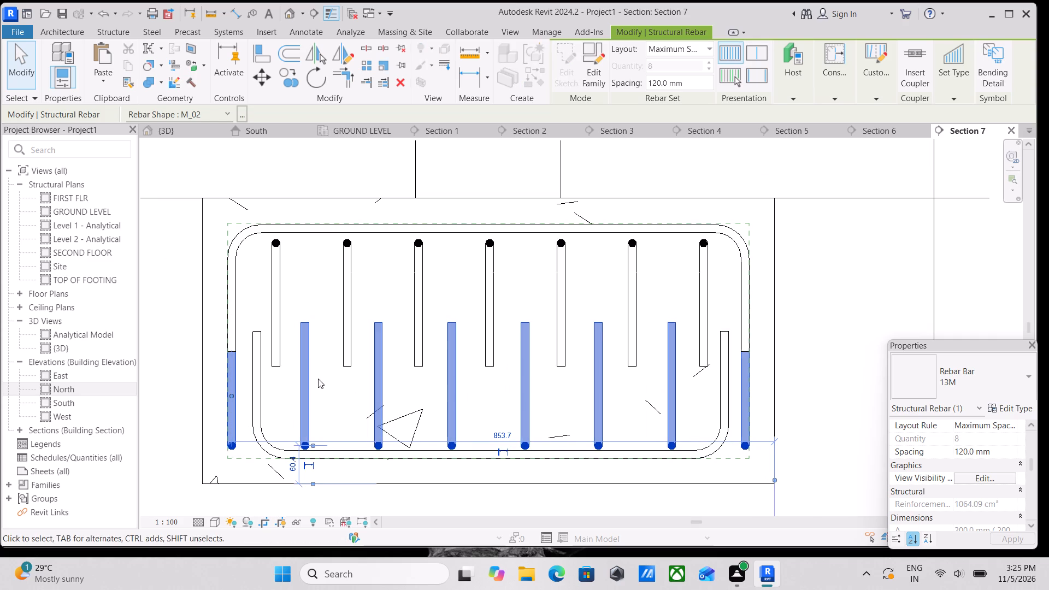
{"action": "scroll", "coordinate": [361, 422], "scroll_direction": "down", "scroll_amount": 2}
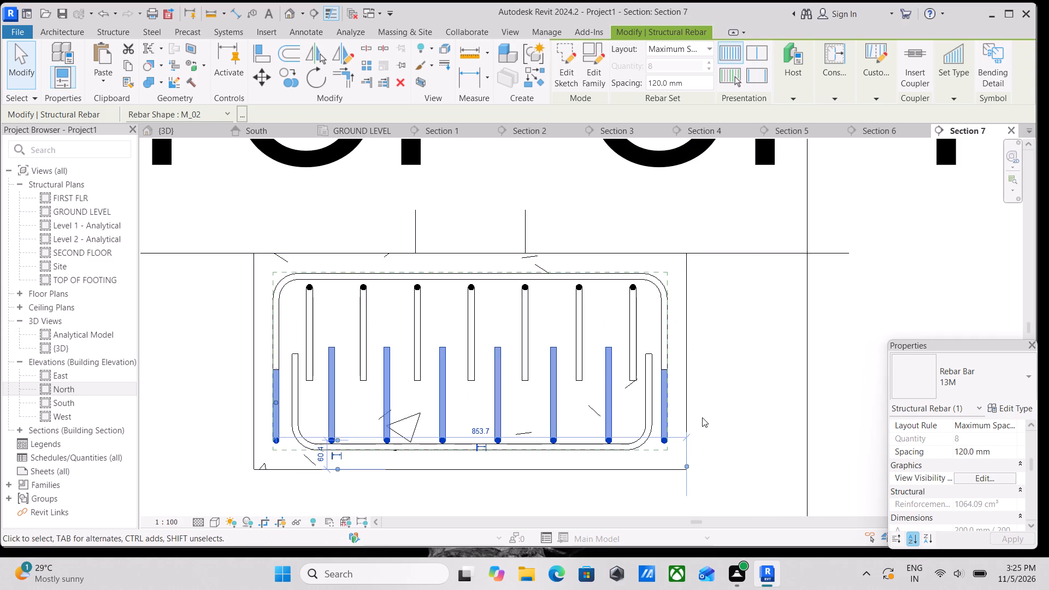
{"action": "left_click", "coordinate": [662, 417]}
{"action": "scroll", "coordinate": [611, 414], "scroll_direction": "down", "scroll_amount": 2}
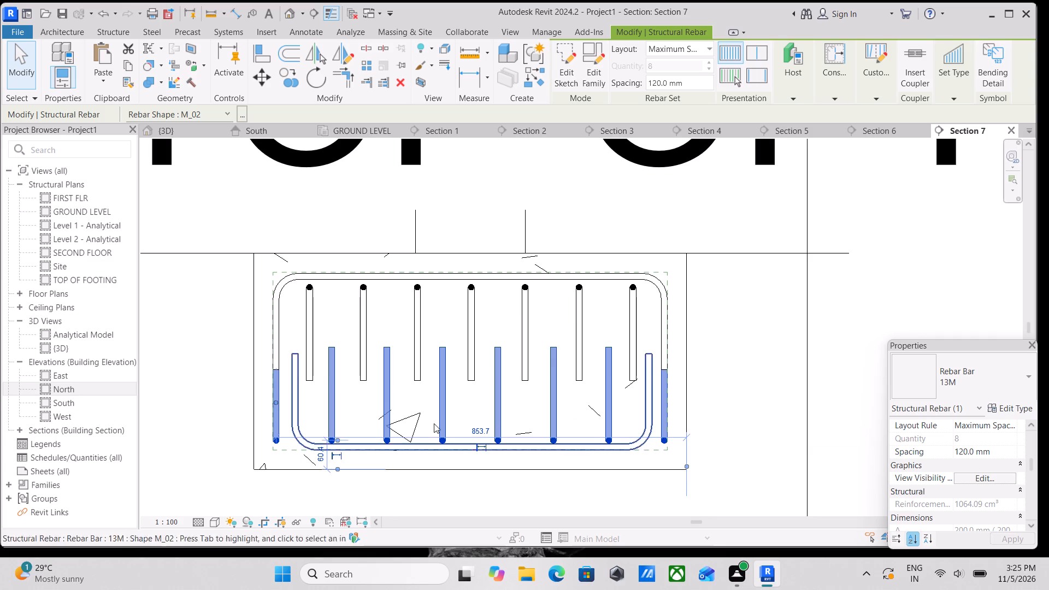
{"action": "scroll", "coordinate": [400, 427], "scroll_direction": "down", "scroll_amount": 1}
{"action": "middle_click_drag", "start_coordinate": [402, 430], "coordinate": [431, 464]}
{"action": "scroll", "coordinate": [432, 465], "scroll_direction": "up", "scroll_amount": 2}
{"action": "key", "text": "Escape"}
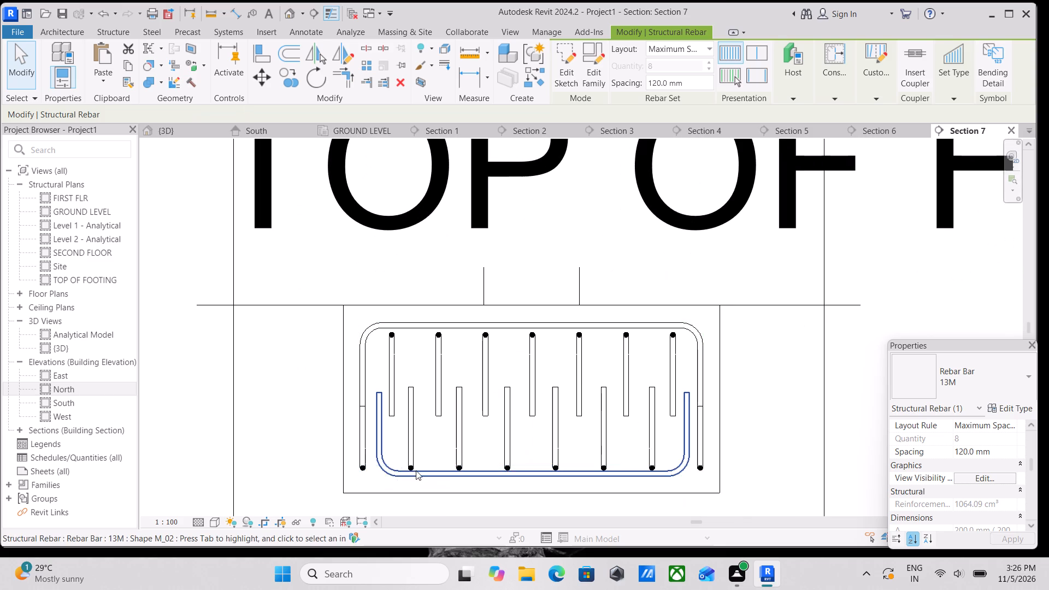
{"action": "left_click", "coordinate": [362, 450]}
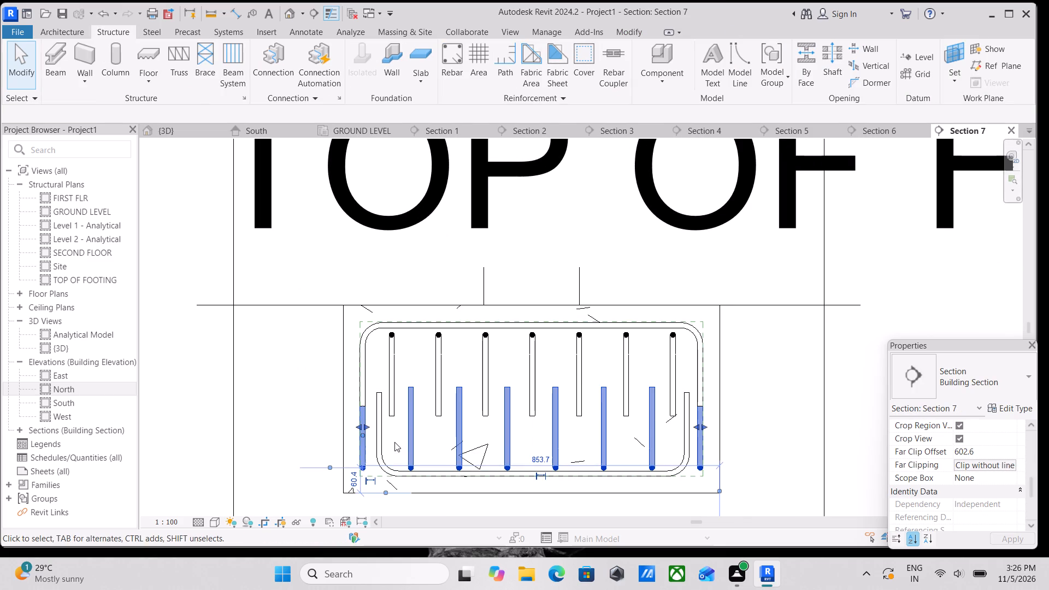
{"action": "left_click_drag", "start_coordinate": [367, 424], "coordinate": [405, 424]}
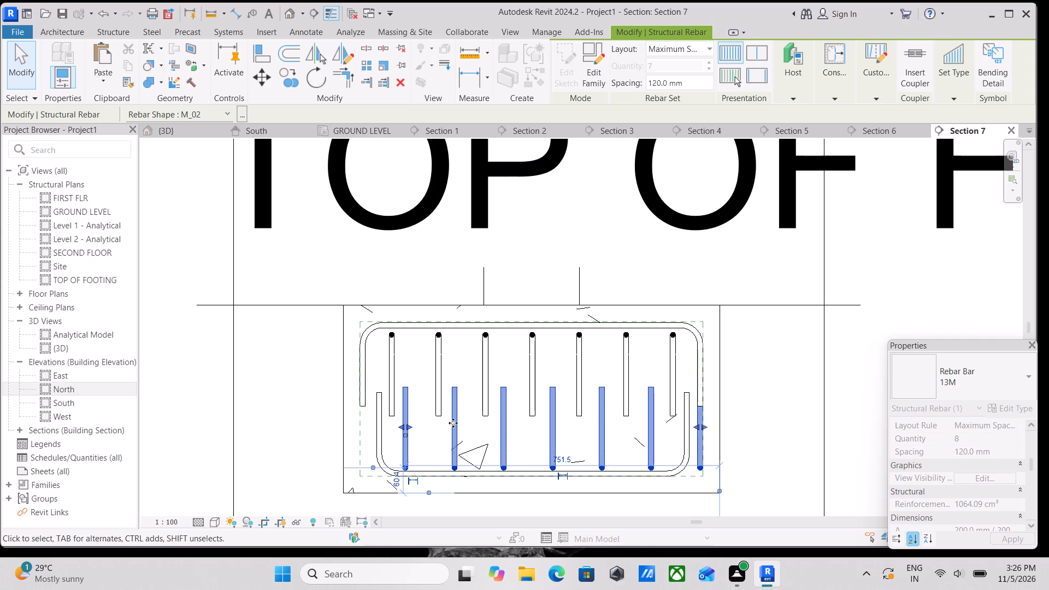
{"action": "scroll", "coordinate": [697, 433], "scroll_direction": "up", "scroll_amount": 1}
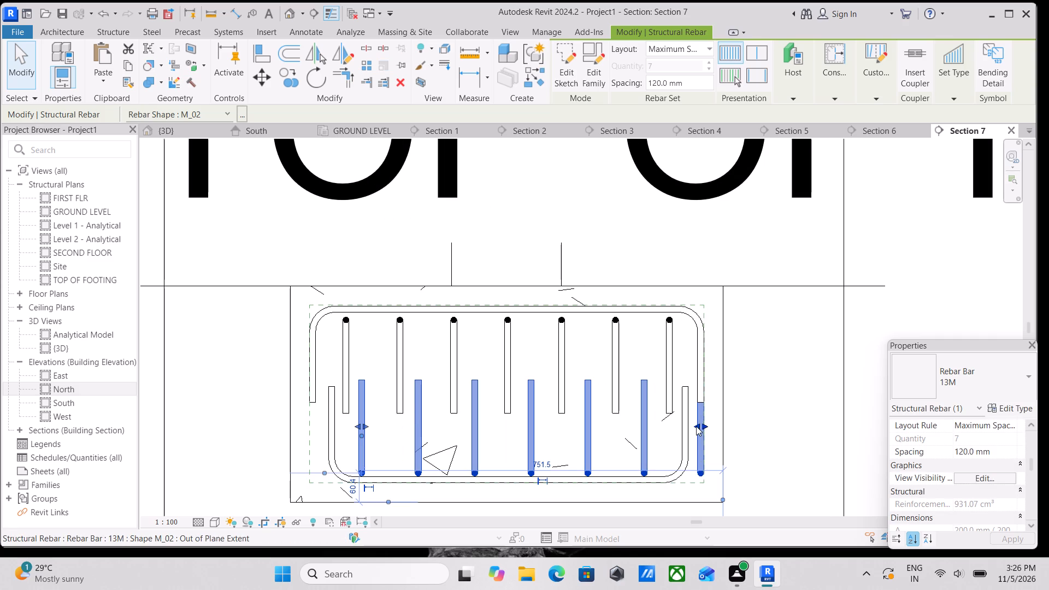
{"action": "left_click_drag", "start_coordinate": [696, 426], "coordinate": [653, 423]}
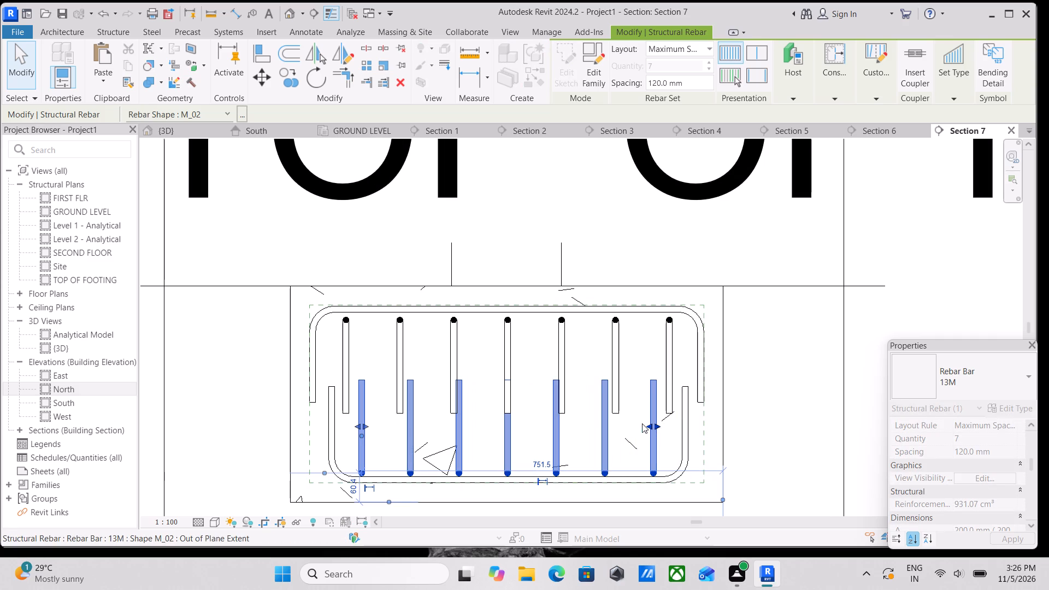
{"action": "middle_click_drag", "start_coordinate": [602, 417], "coordinate": [628, 466]}
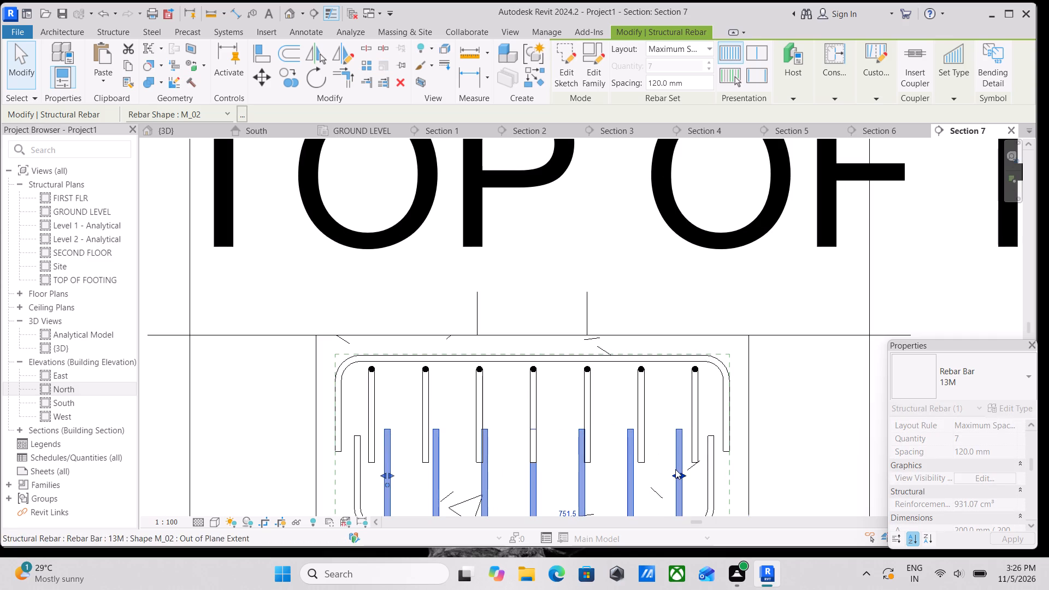
{"action": "left_click_drag", "start_coordinate": [675, 469], "coordinate": [662, 469]}
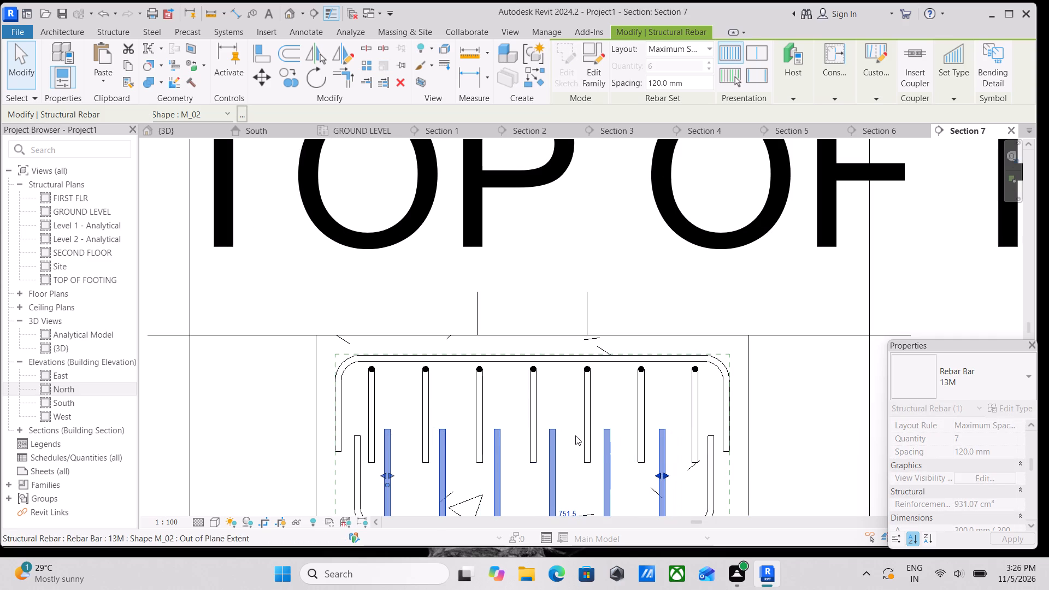
Nudge the lower perpendicular bar set slightly upward so its bars sit just above the bottom U-bar.
{"action": "middle_click", "coordinate": [575, 435]}
{"action": "key", "text": "Up"}
{"action": "key", "text": "Up"}
{"action": "key", "text": "Up"}
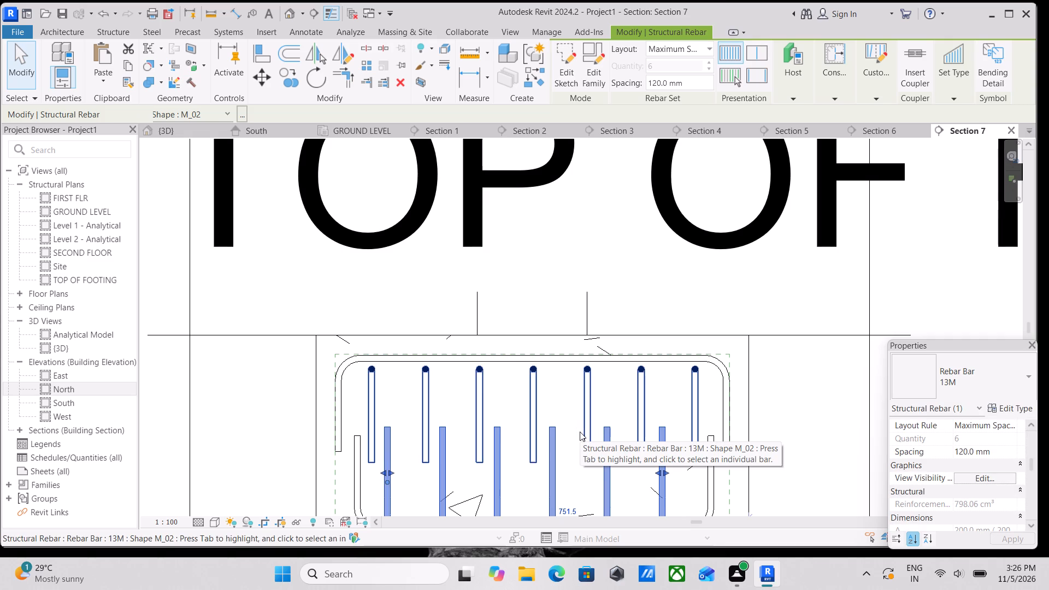
{"action": "key", "text": "Up"}
{"action": "key", "text": "Up"}
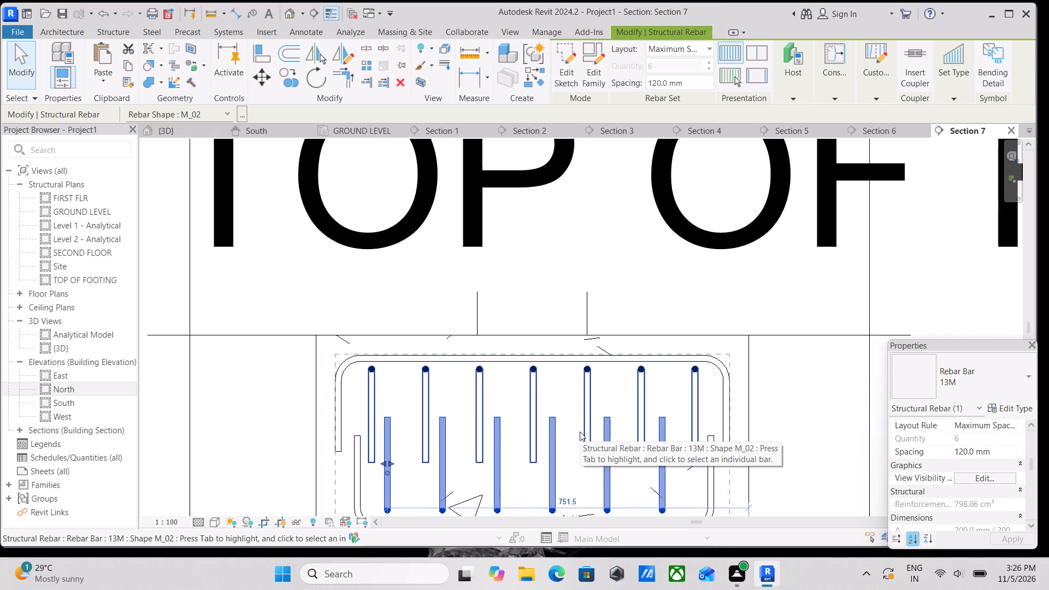
{"action": "scroll", "coordinate": [580, 432], "scroll_direction": "down", "scroll_amount": 1}
{"action": "middle_click_drag", "start_coordinate": [580, 432], "coordinate": [588, 411]}
{"action": "key", "text": "Down"}
{"action": "key", "text": "Down"}
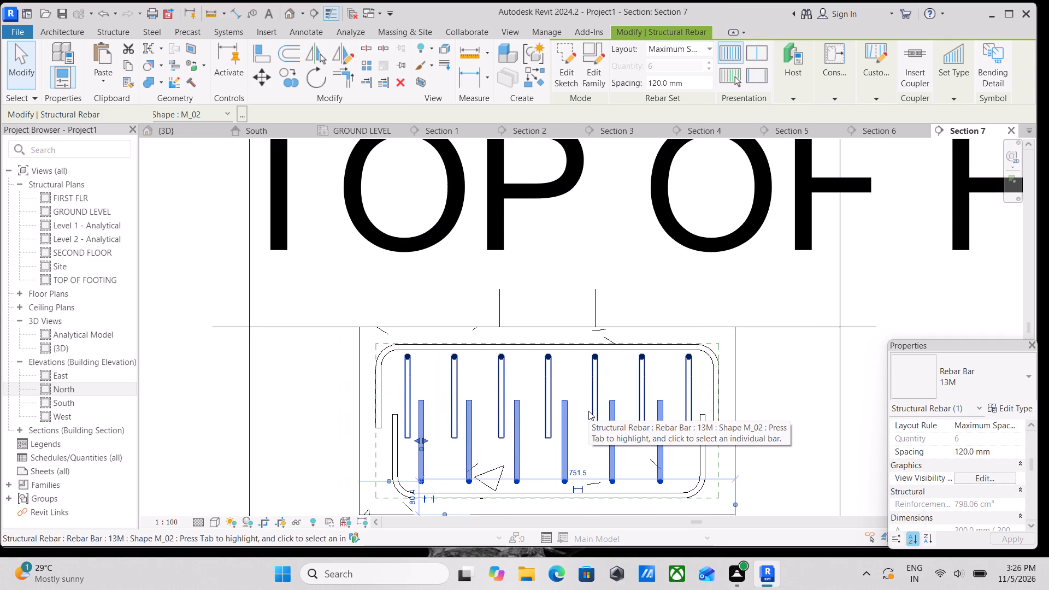
{"action": "key", "text": "Down"}
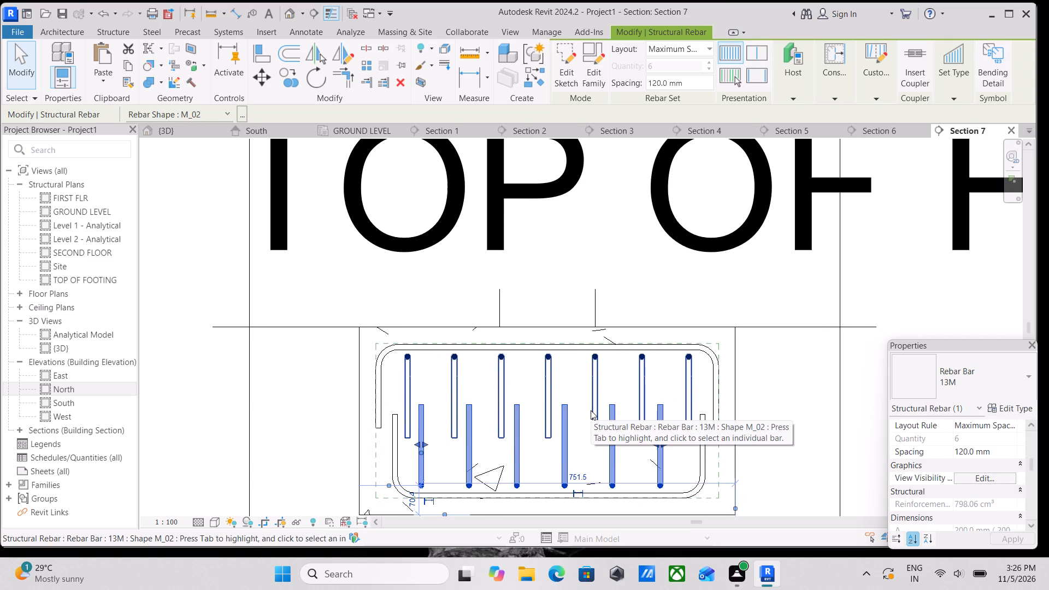
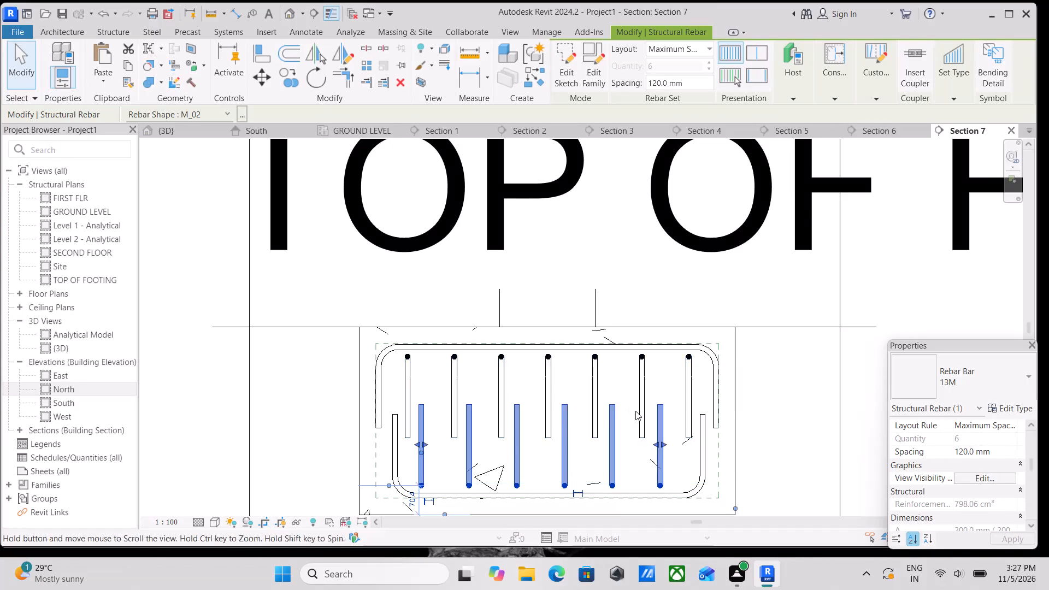
Stretch the far end of the lower perpendicular bar set slightly outward, toward the bottom U-bar's leg.
{"action": "middle_click_drag", "start_coordinate": [635, 411], "coordinate": [646, 436]}
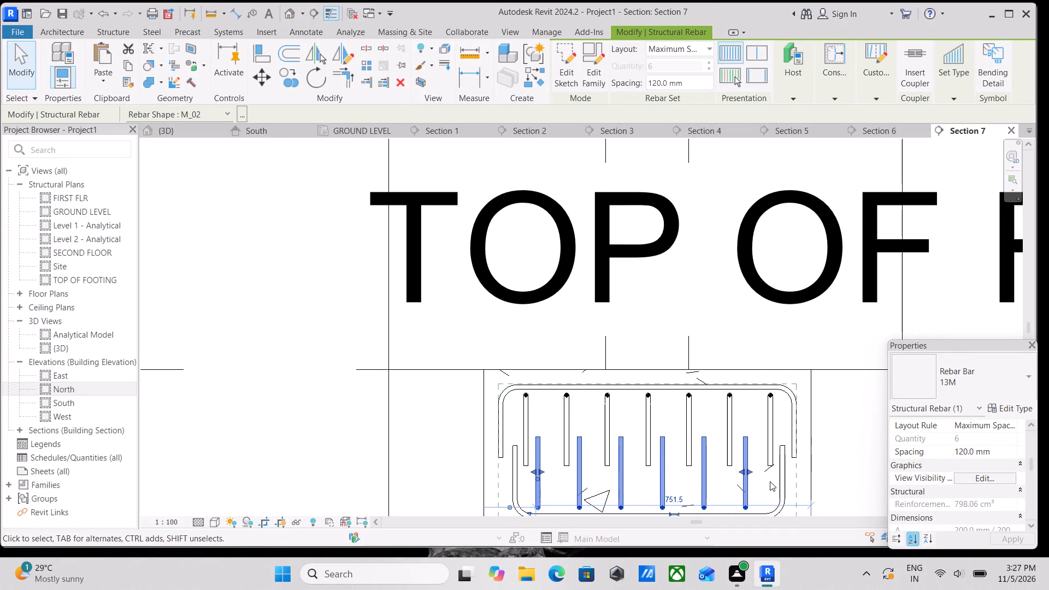
{"action": "left_click", "coordinate": [753, 470]}
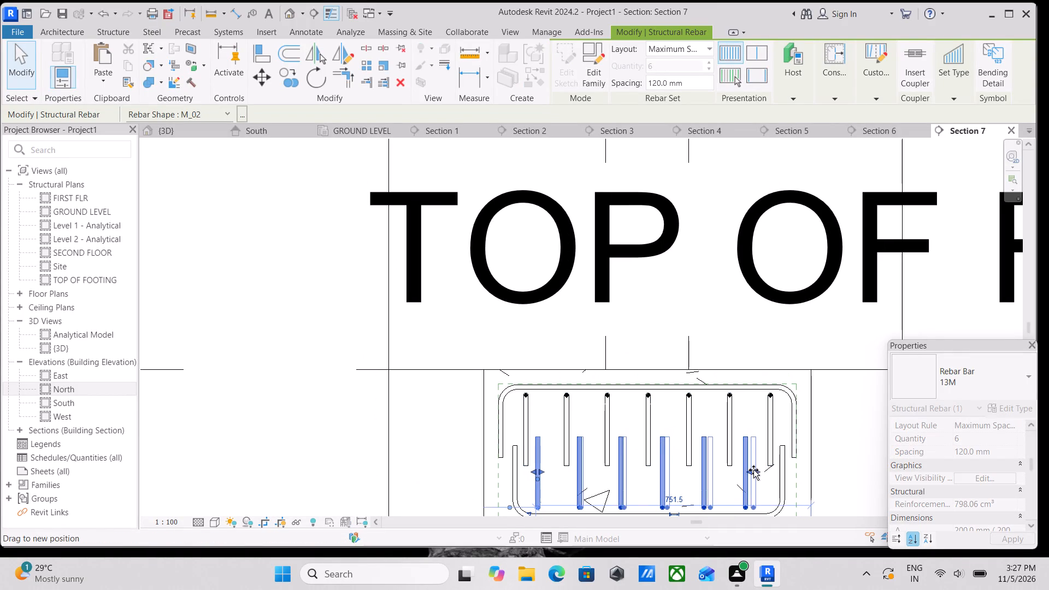
{"action": "key", "text": "Escape"}
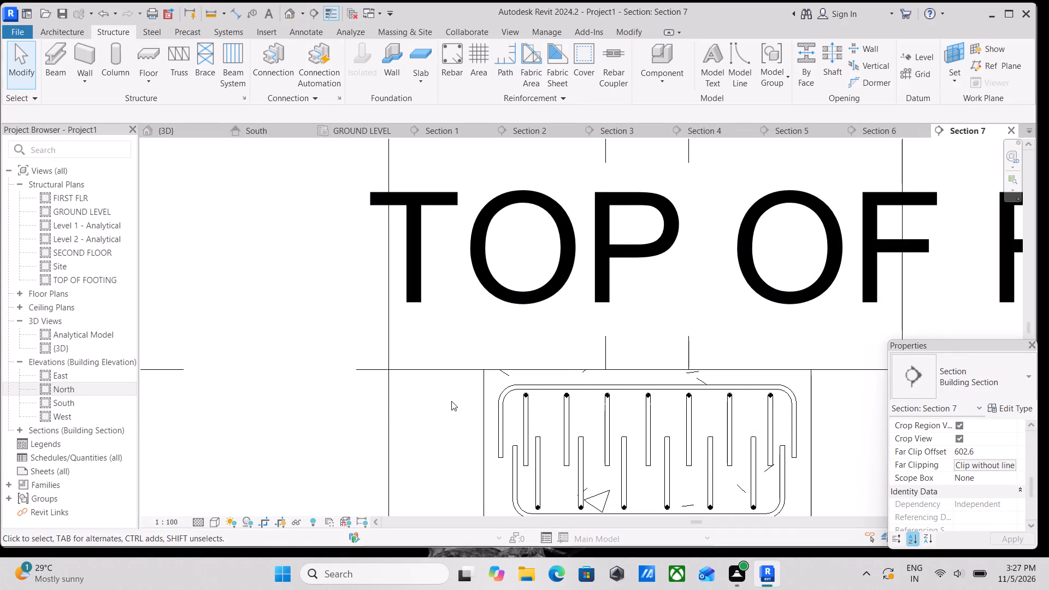
Examine the reinforced grid A footing in the section and in the {3D} view.
{"action": "scroll", "coordinate": [588, 446], "scroll_direction": "up", "scroll_amount": 3}
{"action": "scroll", "coordinate": [580, 407], "scroll_direction": "down", "scroll_amount": 2}
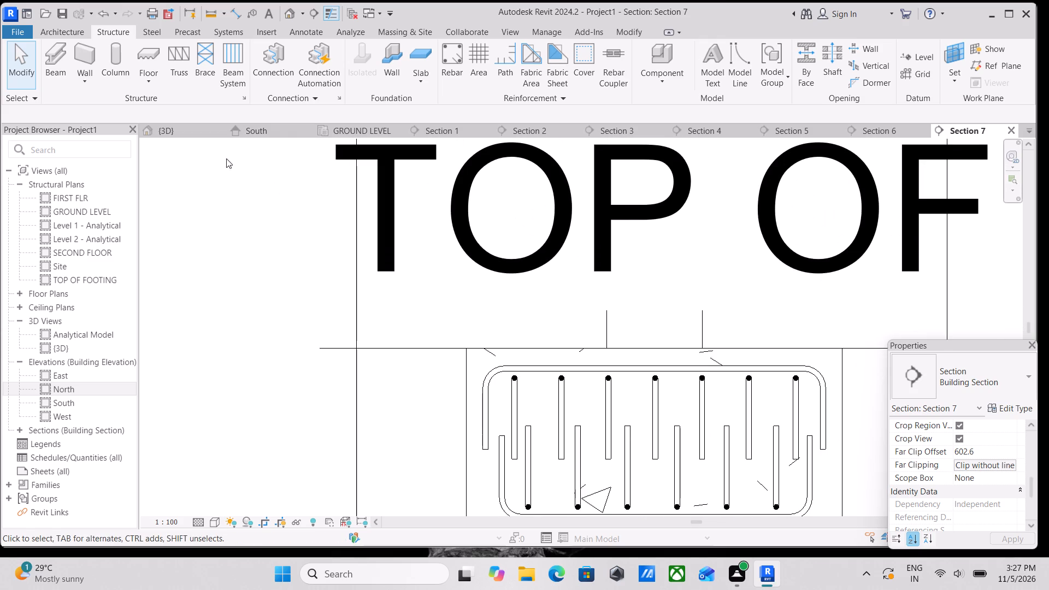
{"action": "left_click", "coordinate": [161, 127]}
{"action": "scroll", "coordinate": [431, 347], "scroll_direction": "down", "scroll_amount": 3}
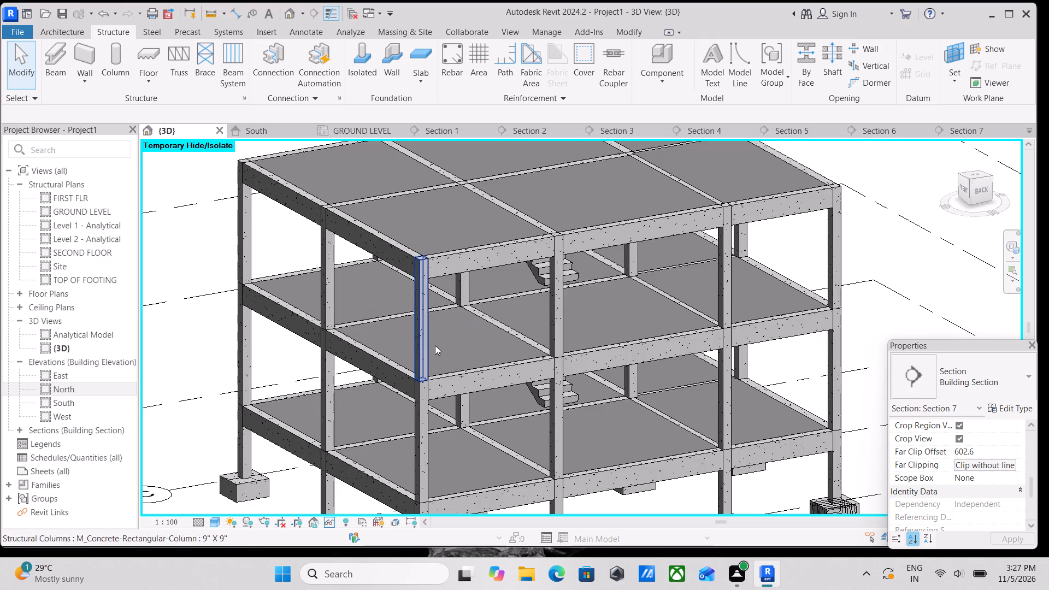
{"action": "middle_click_drag", "start_coordinate": [436, 344], "coordinate": [492, 259]}
{"action": "scroll", "coordinate": [741, 353], "scroll_direction": "up", "scroll_amount": 5}
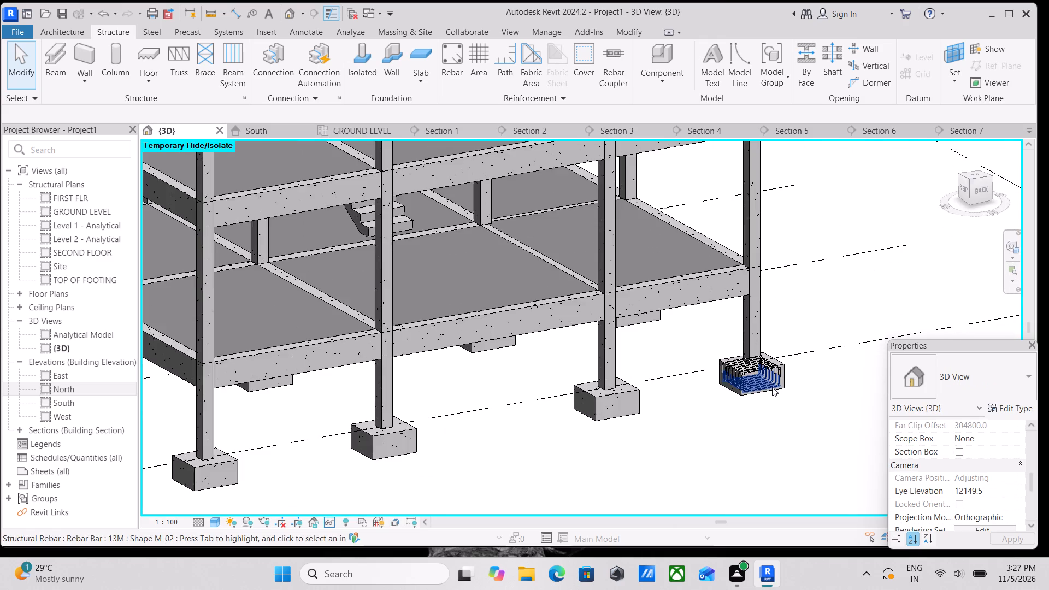
{"action": "scroll", "coordinate": [772, 387], "scroll_direction": "down", "scroll_amount": 1}
{"action": "middle_click_drag", "start_coordinate": [772, 387], "coordinate": [639, 297], "text": "shift"}
{"action": "middle_click_drag", "start_coordinate": [545, 437], "coordinate": [513, 377], "text": "shift"}
In Section 7, set the upper perpendicular bar set's view visibility to unobscured in the {3D} view.
{"action": "left_click", "coordinate": [942, 132]}
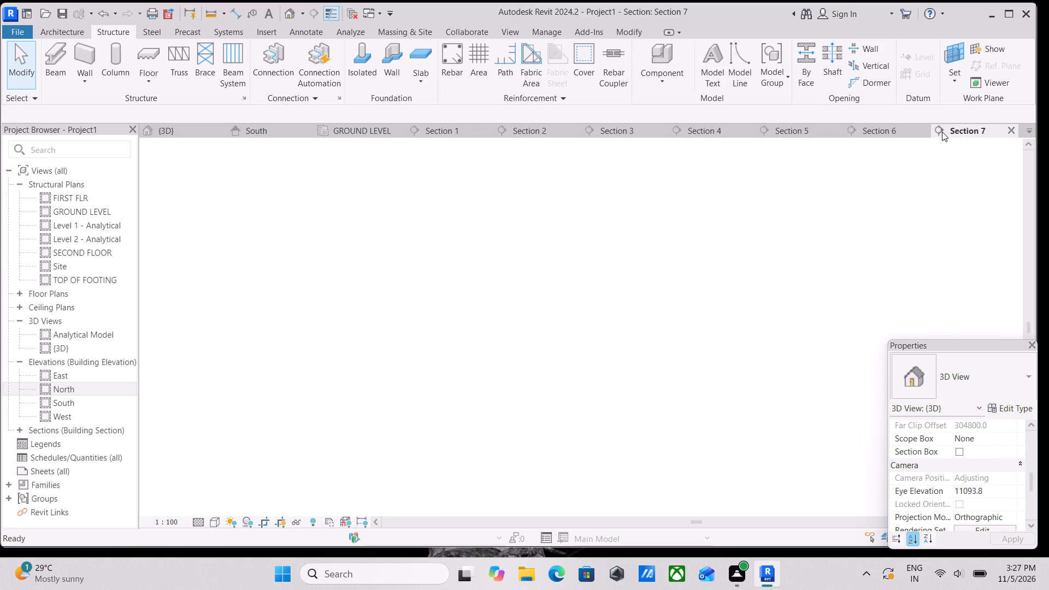
{"action": "left_click", "coordinate": [610, 406]}
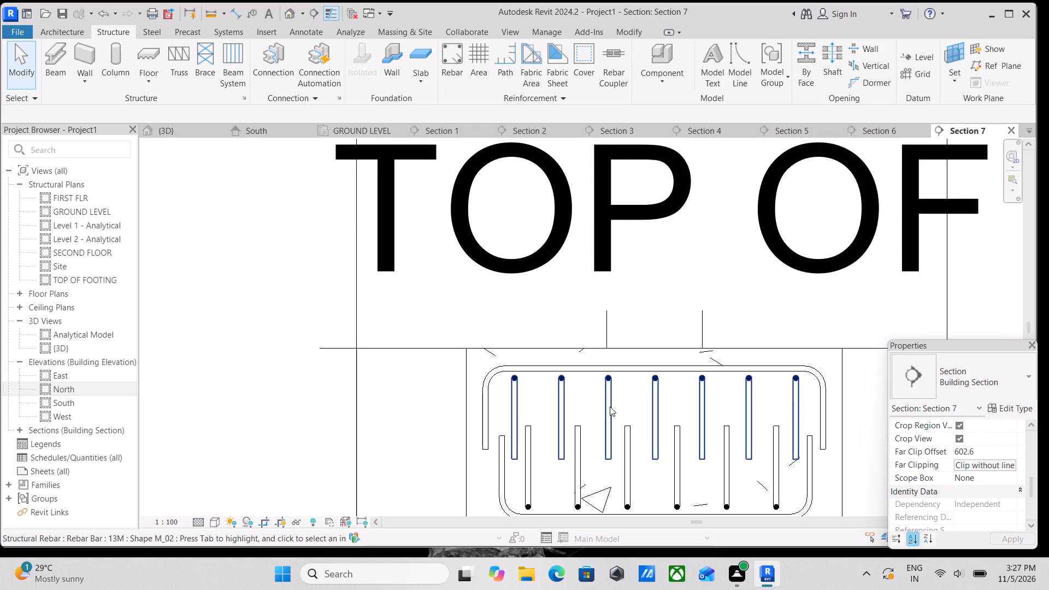
{"action": "scroll", "coordinate": [969, 456], "scroll_direction": "down", "scroll_amount": 3}
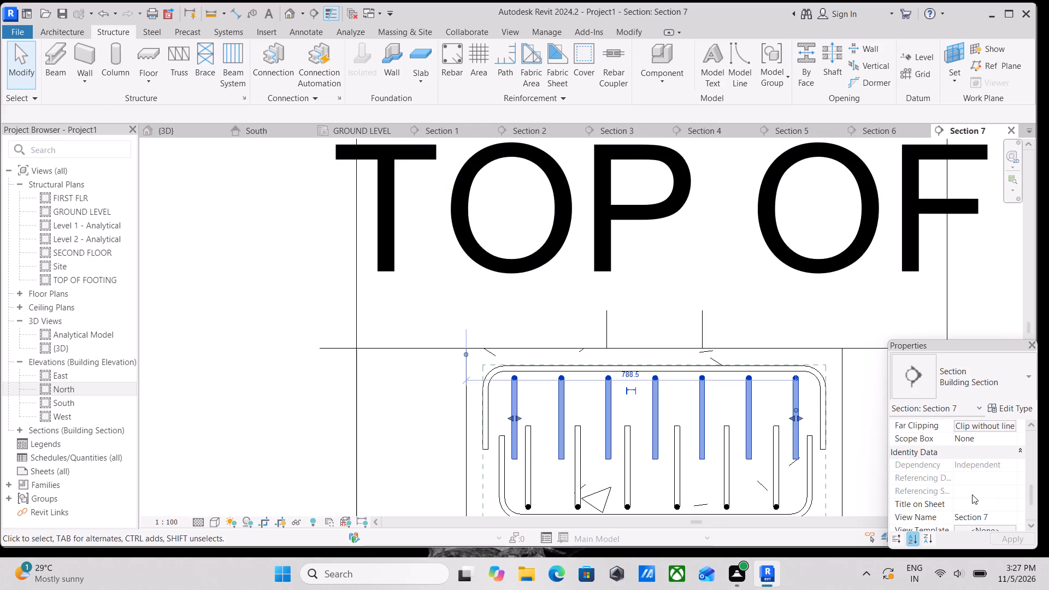
{"action": "scroll", "coordinate": [992, 491], "scroll_direction": "down", "scroll_amount": 2}
{"action": "scroll", "coordinate": [992, 491], "scroll_direction": "up", "scroll_amount": 2}
{"action": "scroll", "coordinate": [992, 491], "scroll_direction": "down", "scroll_amount": 2}
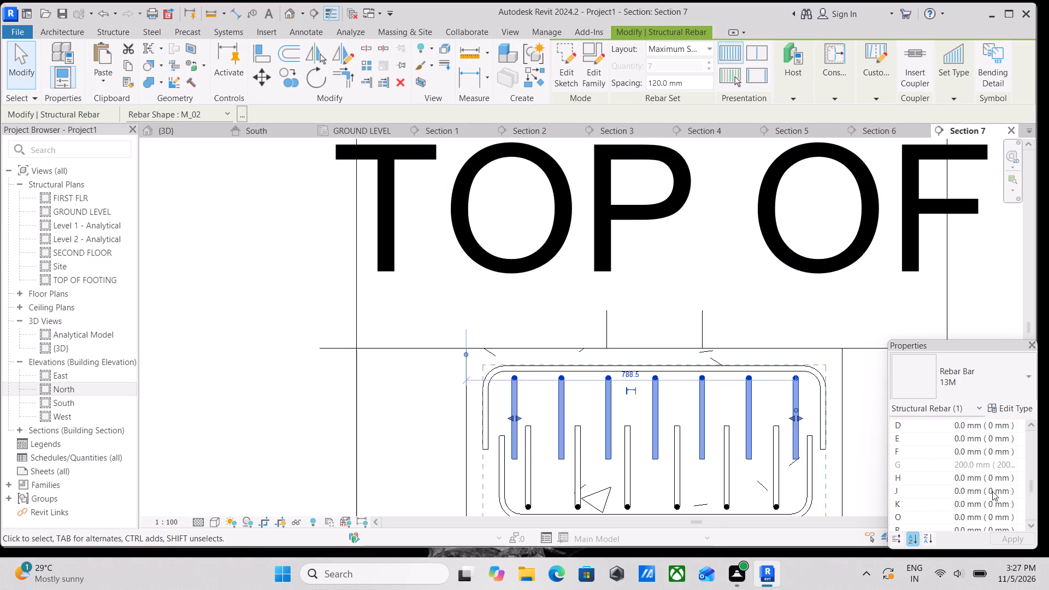
{"action": "scroll", "coordinate": [992, 491], "scroll_direction": "up", "scroll_amount": 6}
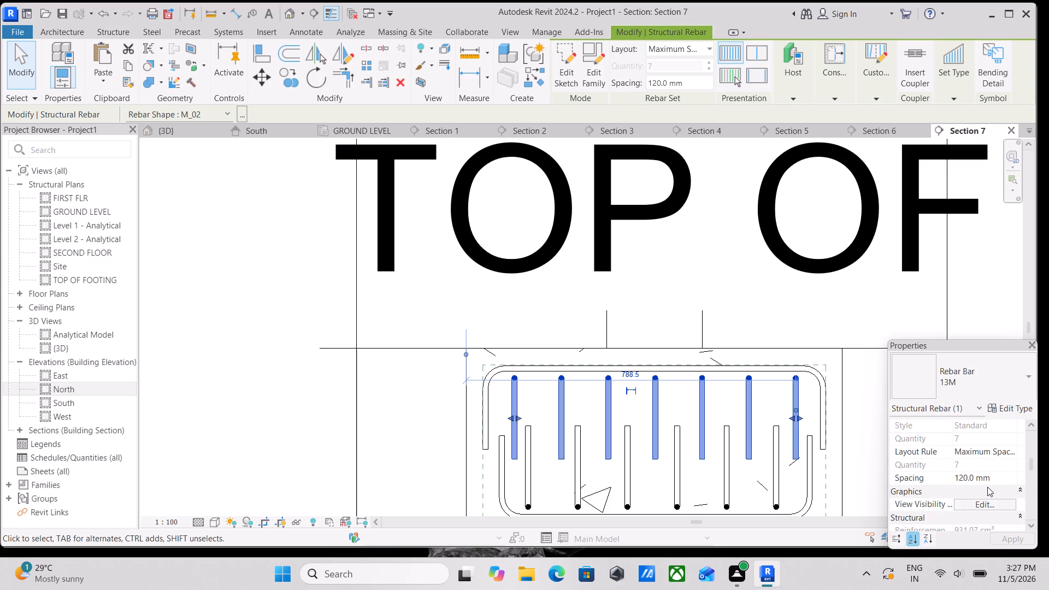
{"action": "left_click", "coordinate": [987, 503]}
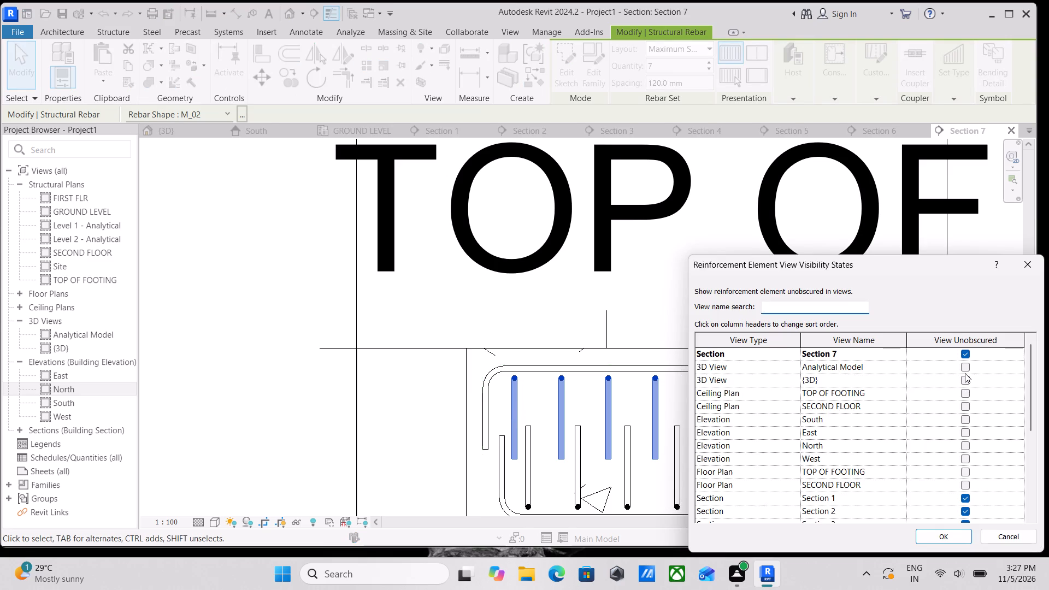
{"action": "left_click", "coordinate": [964, 378]}
{"action": "left_click", "coordinate": [958, 538]}
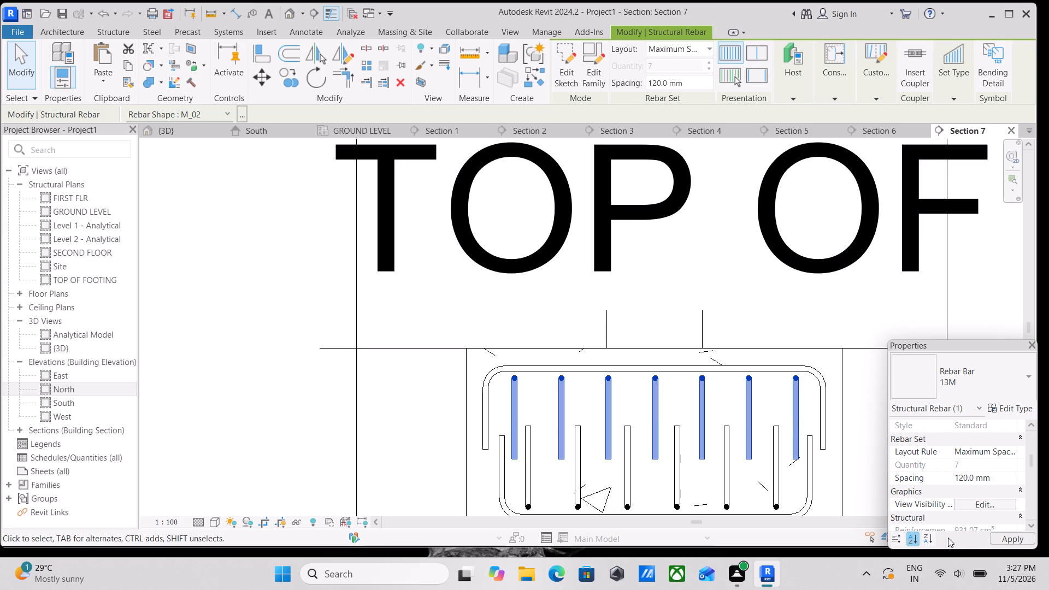
{"action": "key", "text": "Escape"}
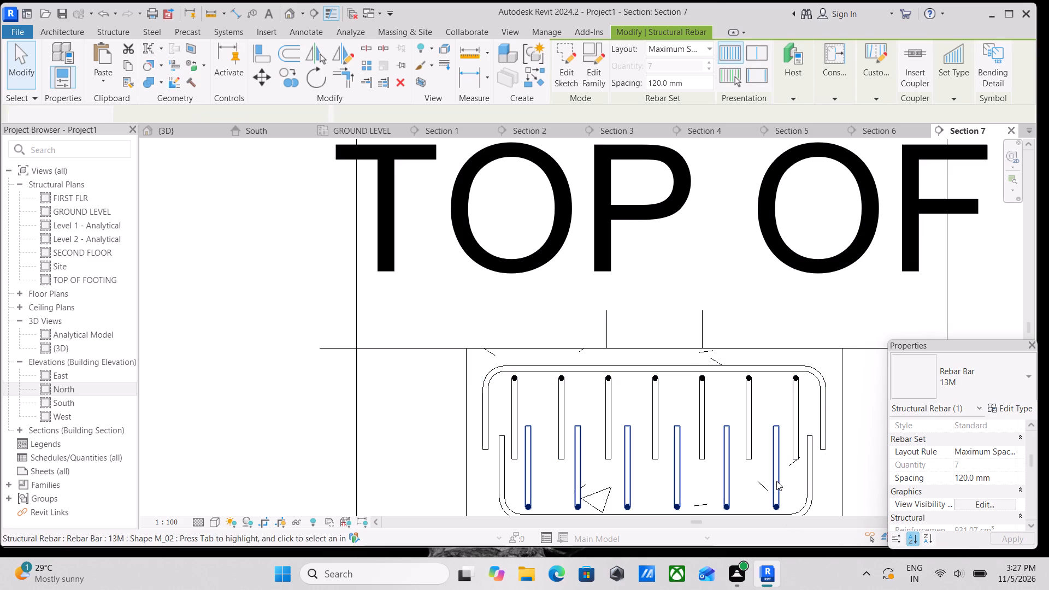
Set the lower perpendicular bar set's view visibility to unobscured in the {3D} view.
{"action": "left_click", "coordinate": [730, 475]}
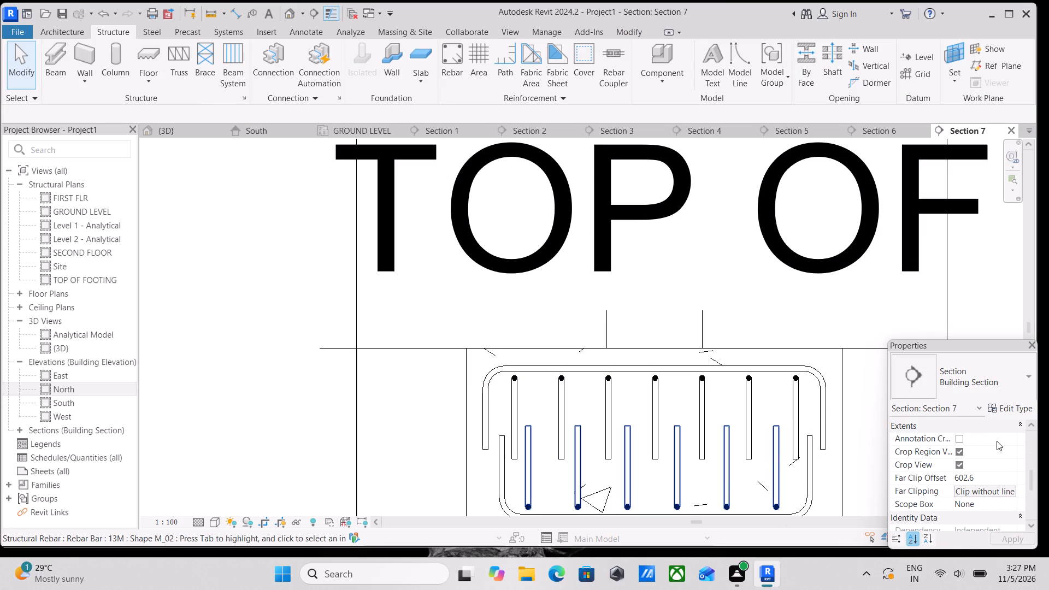
{"action": "scroll", "coordinate": [998, 450], "scroll_direction": "down", "scroll_amount": 2}
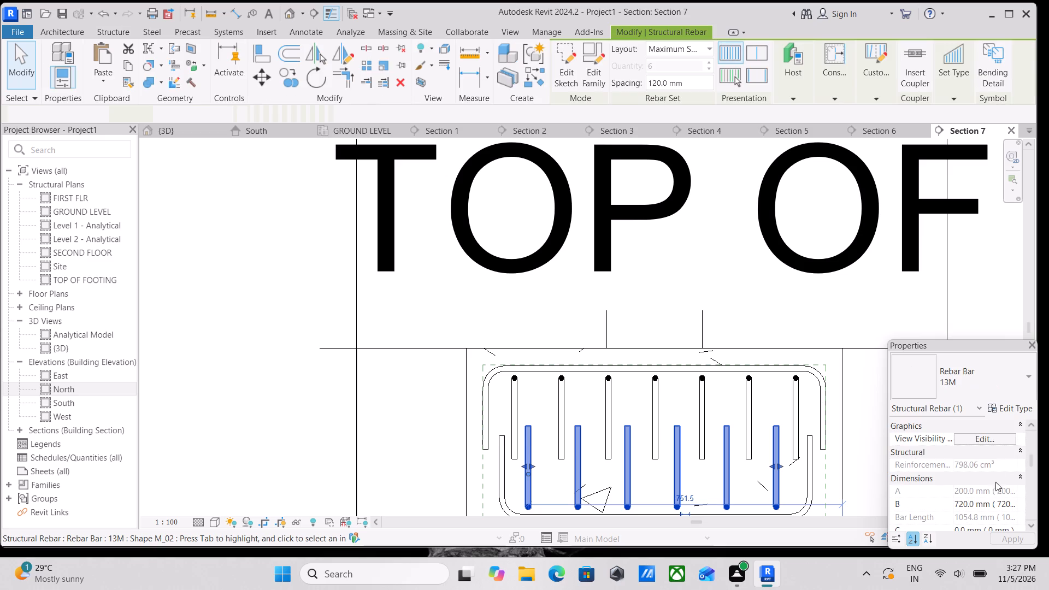
{"action": "scroll", "coordinate": [994, 490], "scroll_direction": "up", "scroll_amount": 1}
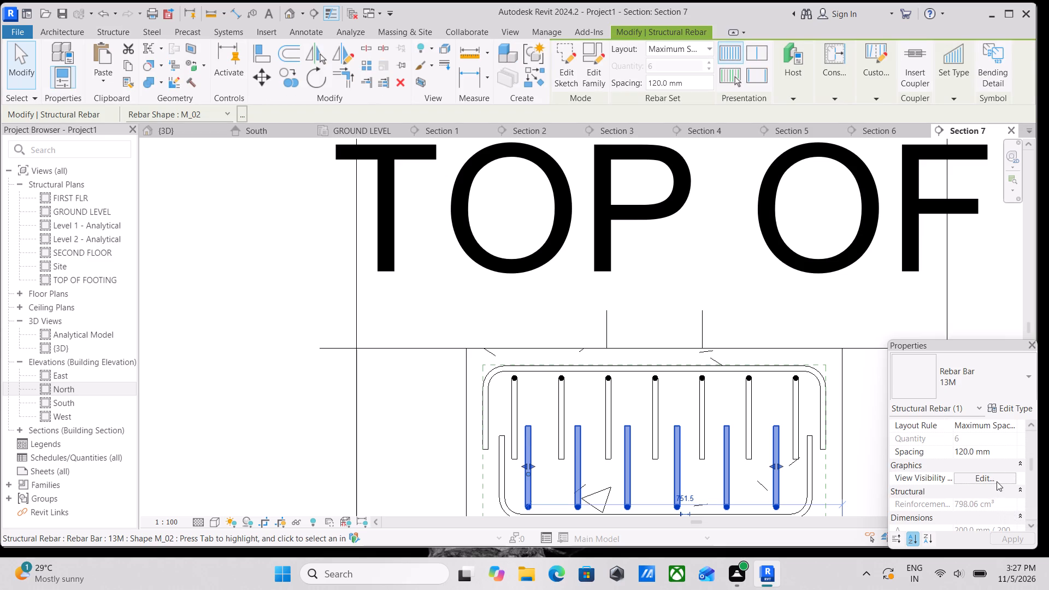
{"action": "left_click", "coordinate": [997, 481]}
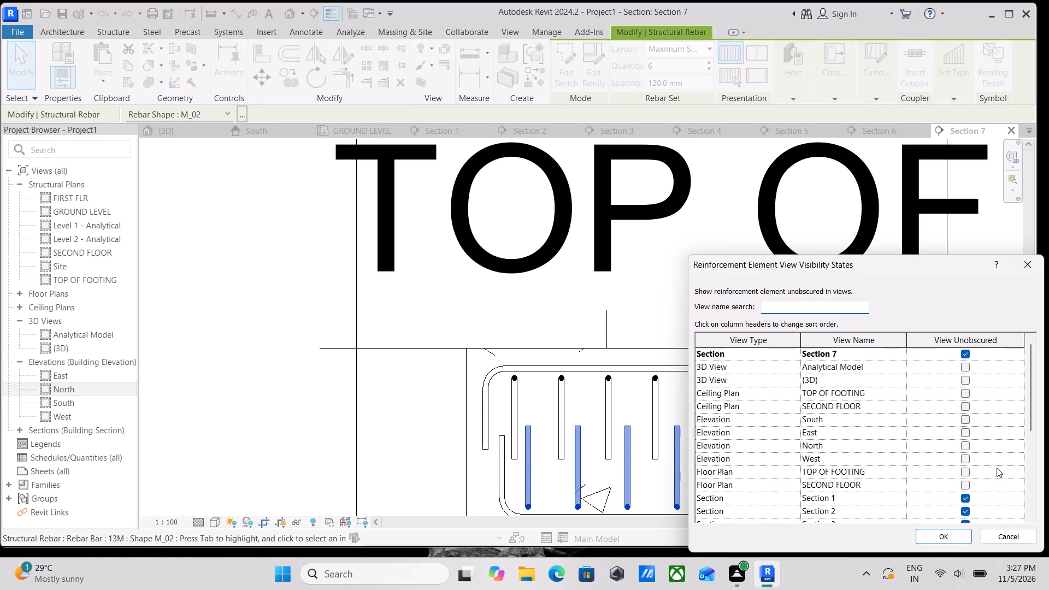
{"action": "left_click", "coordinate": [965, 376]}
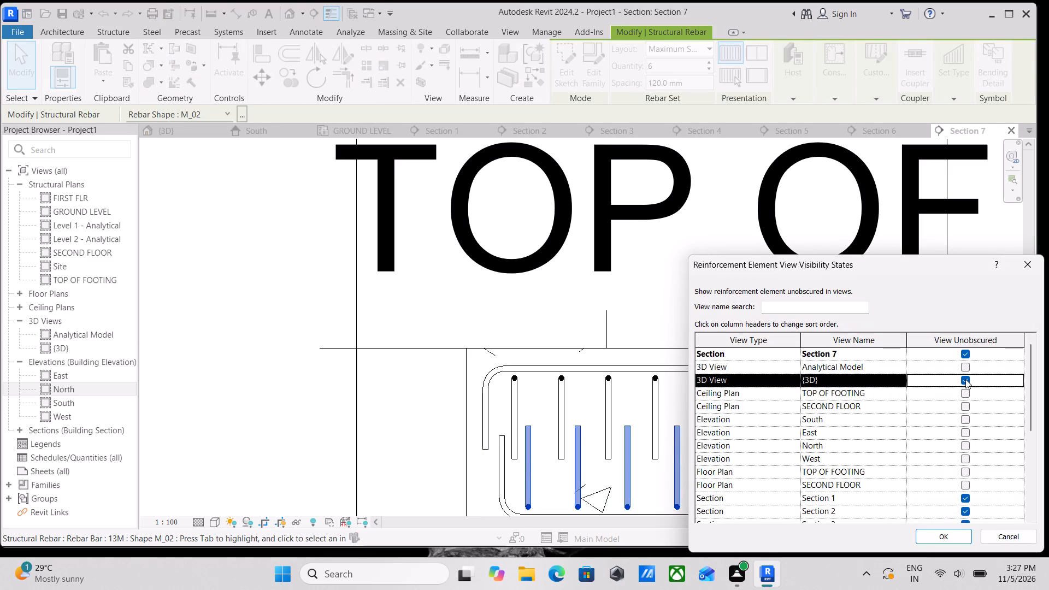
{"action": "left_click", "coordinate": [955, 530]}
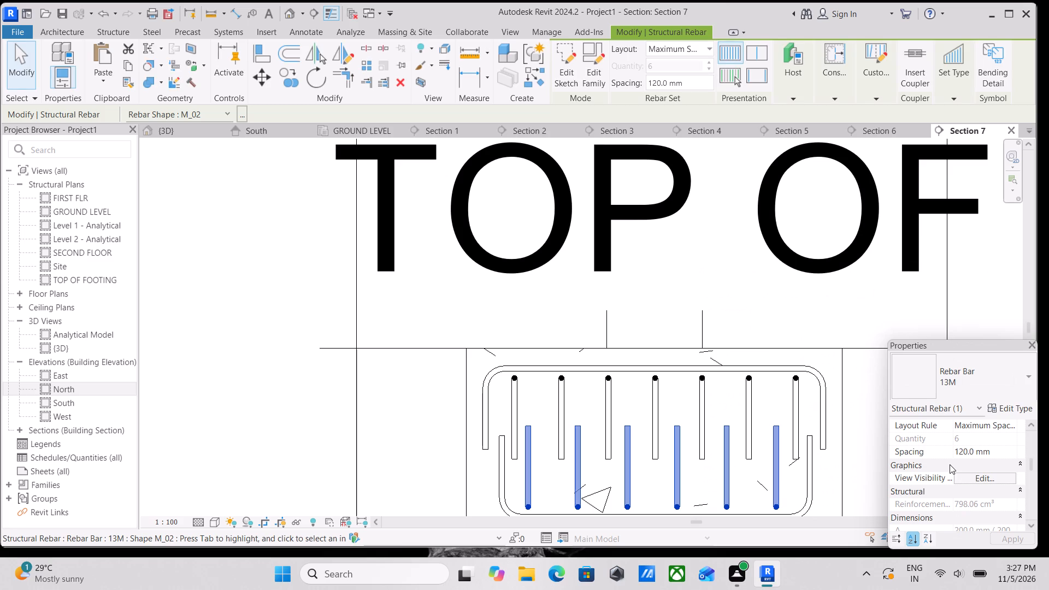
{"action": "scroll", "coordinate": [800, 460], "scroll_direction": "up", "scroll_amount": 2}
{"action": "key", "text": "Escape"}
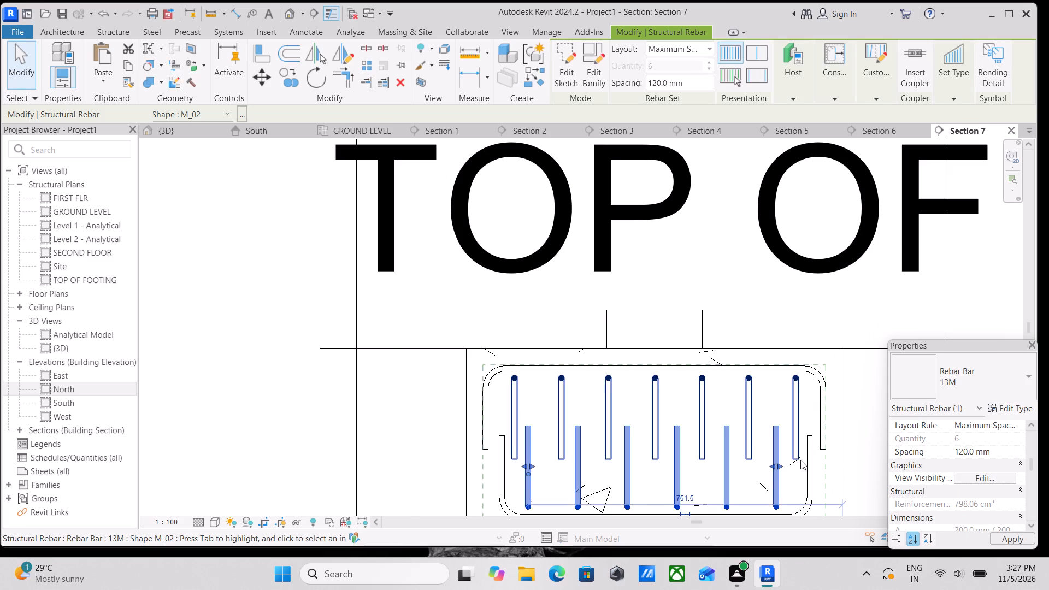
{"action": "scroll", "coordinate": [800, 460], "scroll_direction": "down", "scroll_amount": 3}
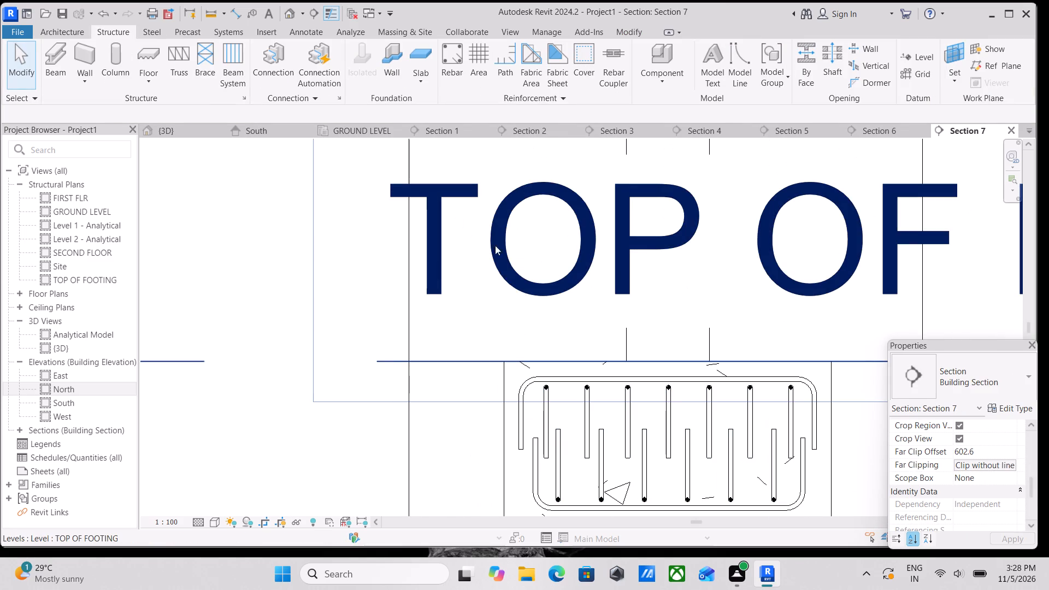
In the {3D} view, propagate the reinforced corner footing's rebar, aligned by host, to the adjacent footing along grid A.
{"action": "left_click", "coordinate": [154, 128]}
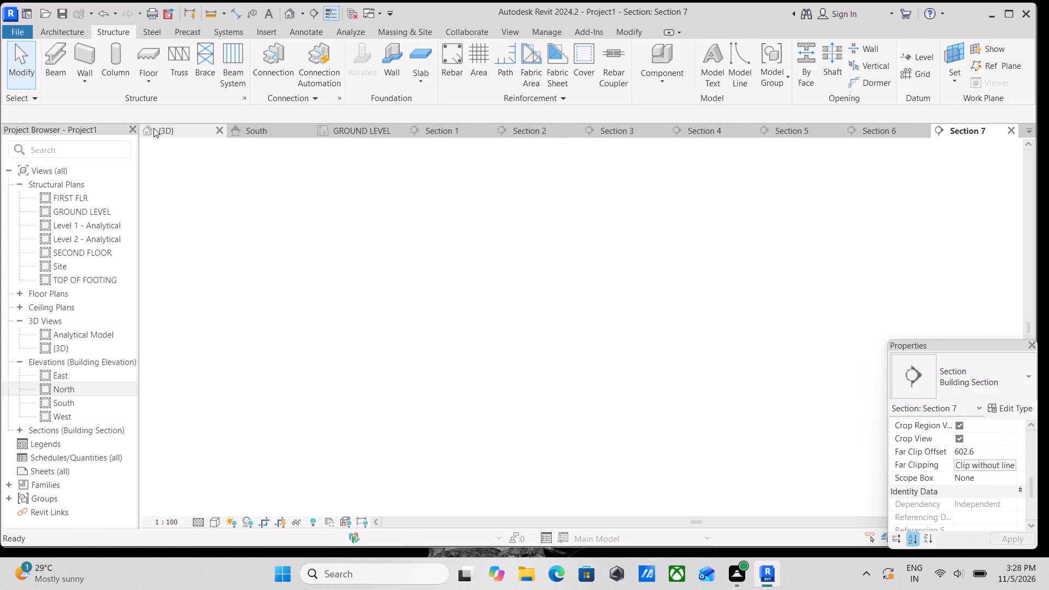
{"action": "scroll", "coordinate": [427, 344], "scroll_direction": "up", "scroll_amount": 2}
{"action": "middle_click_drag", "start_coordinate": [424, 346], "coordinate": [593, 339]}
{"action": "scroll", "coordinate": [374, 403], "scroll_direction": "up", "scroll_amount": 3}
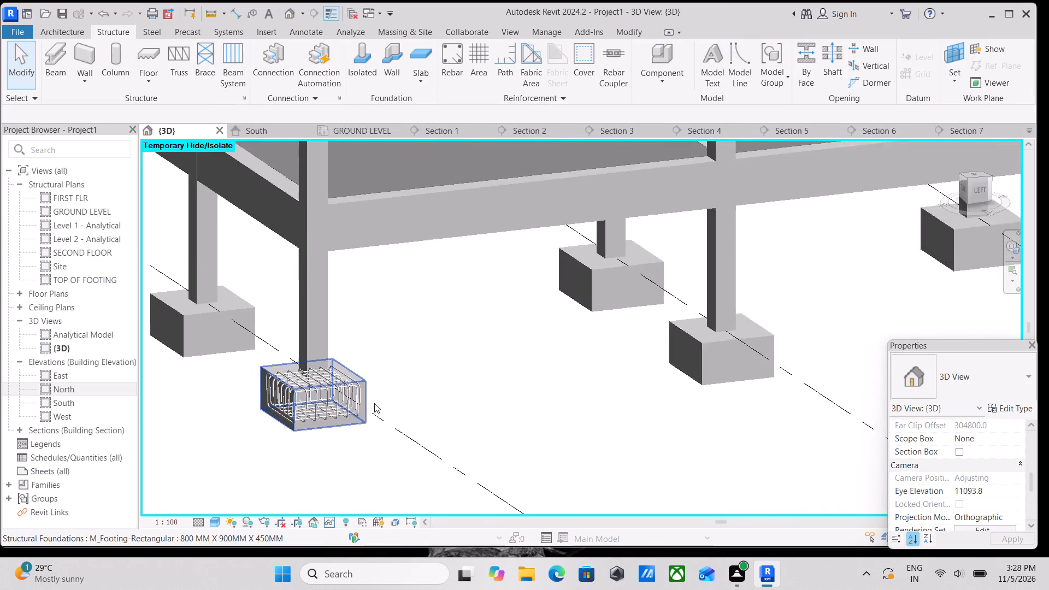
{"action": "scroll", "coordinate": [374, 403], "scroll_direction": "up", "scroll_amount": 3}
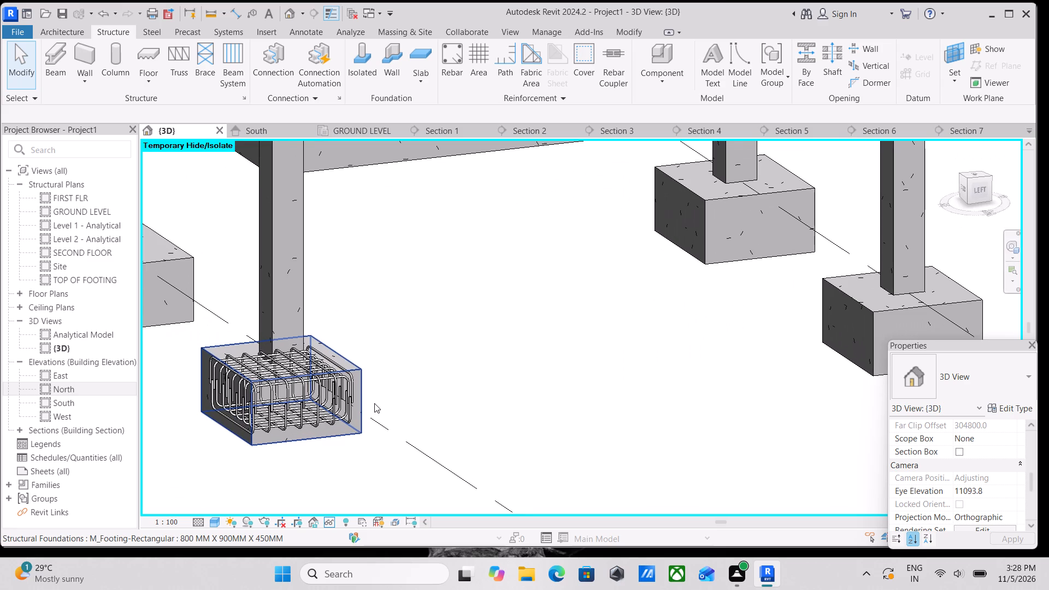
{"action": "scroll", "coordinate": [374, 403], "scroll_direction": "up", "scroll_amount": 2}
{"action": "left_click", "coordinate": [354, 367]}
{"action": "scroll", "coordinate": [354, 367], "scroll_direction": "down", "scroll_amount": 2}
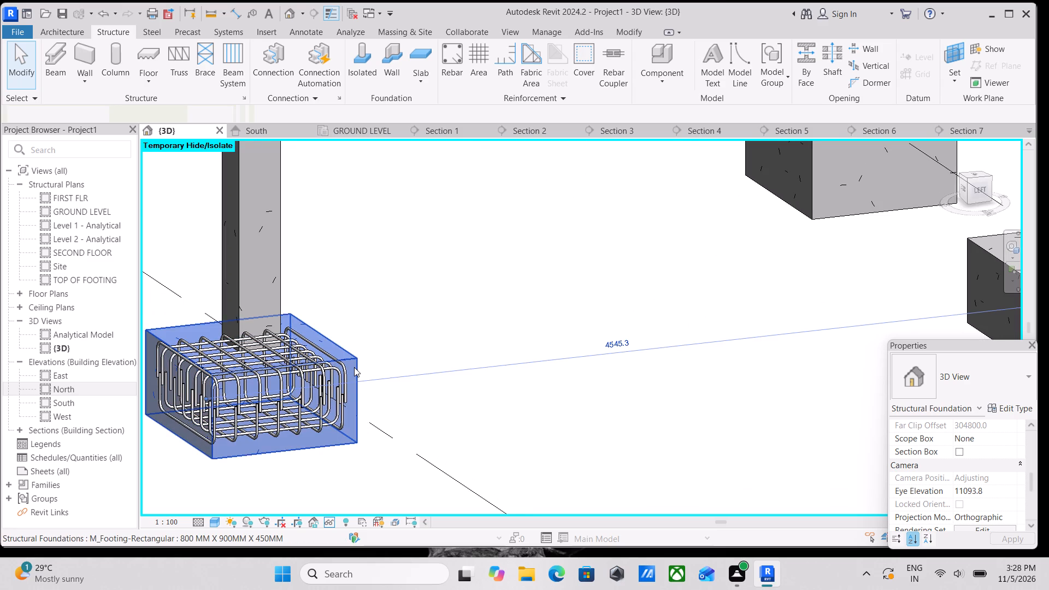
{"action": "middle_click_drag", "start_coordinate": [354, 367], "coordinate": [456, 379]}
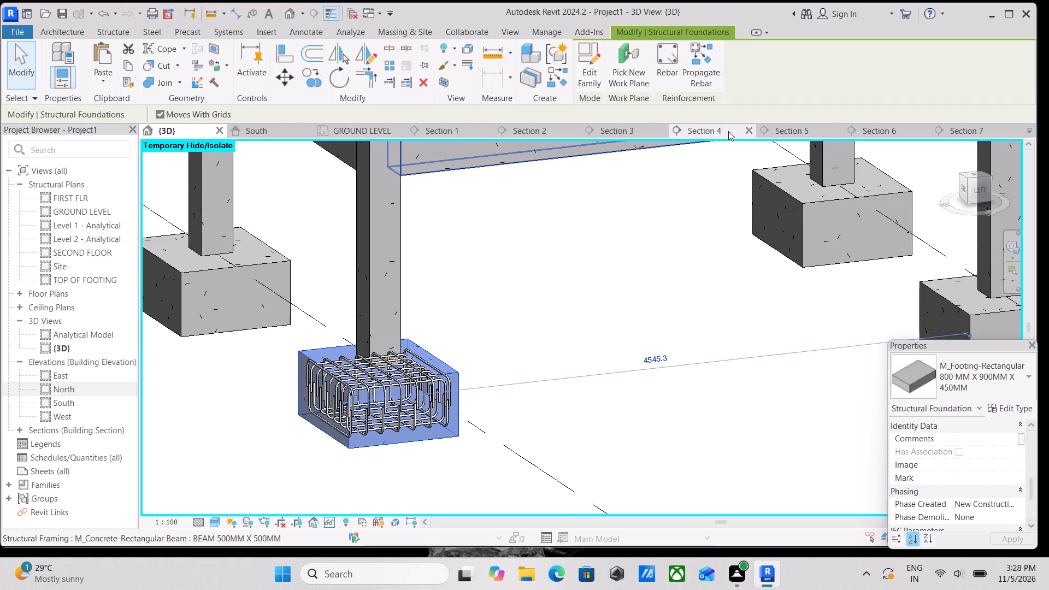
{"action": "left_click", "coordinate": [707, 62]}
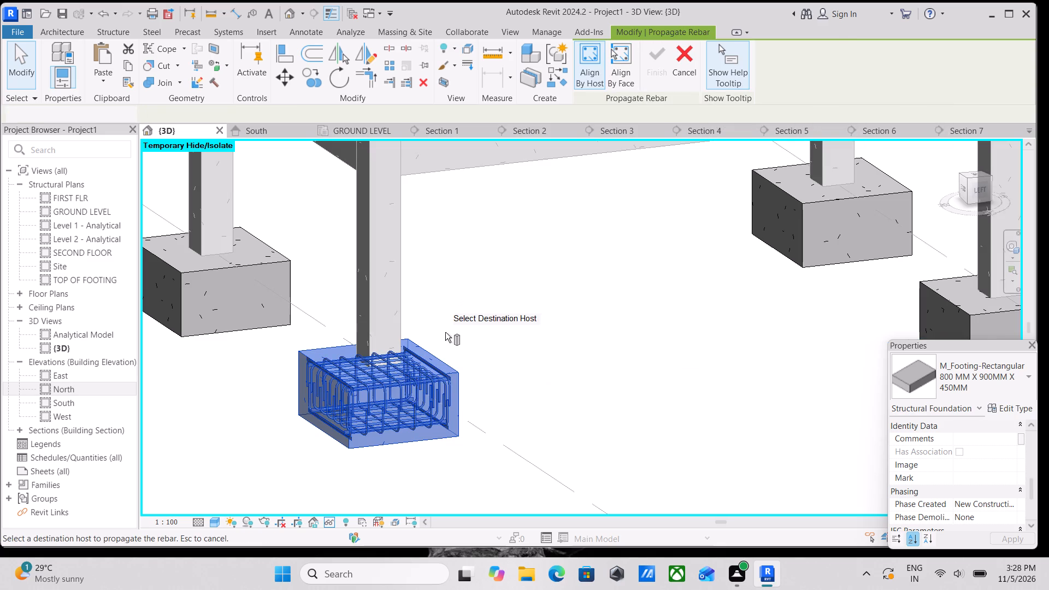
{"action": "scroll", "coordinate": [445, 332], "scroll_direction": "down", "scroll_amount": 3}
{"action": "middle_click_drag", "start_coordinate": [449, 343], "coordinate": [568, 570]}
{"action": "middle_click_drag", "start_coordinate": [403, 455], "coordinate": [456, 387]}
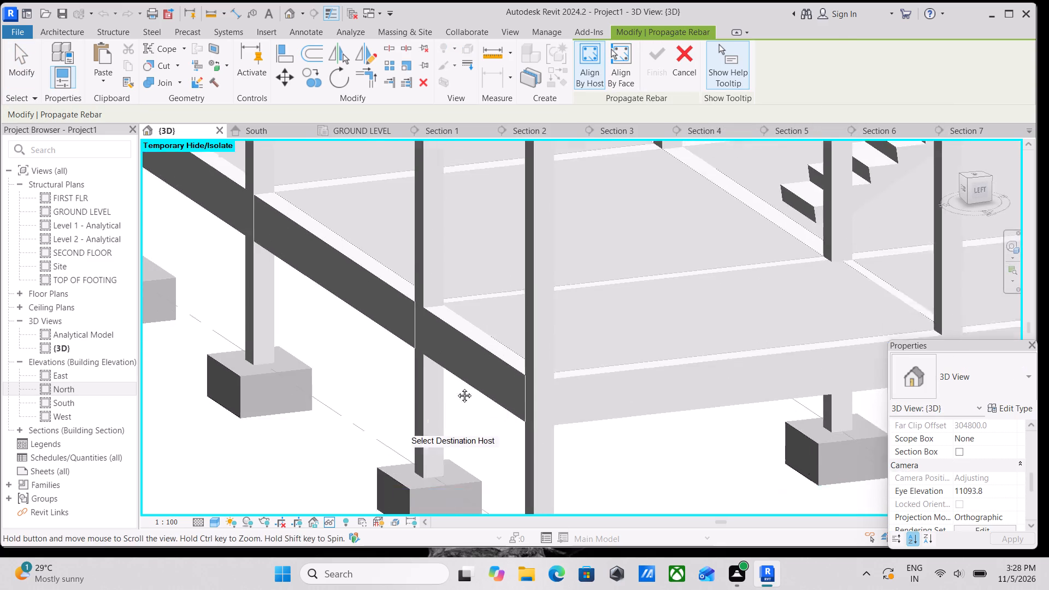
{"action": "middle_click_drag", "start_coordinate": [456, 387], "coordinate": [502, 362]}
{"action": "left_click", "coordinate": [479, 424]}
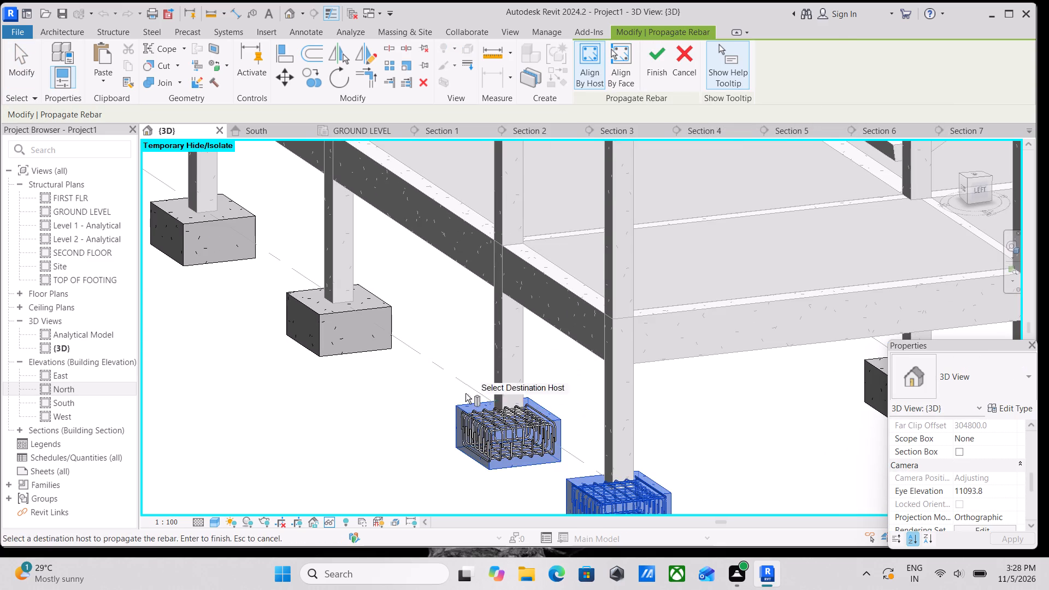
Add the two remaining grid A footings as destination hosts for the propagated rebar.
{"action": "middle_click_drag", "start_coordinate": [446, 379], "coordinate": [518, 476]}
{"action": "left_click", "coordinate": [386, 420]}
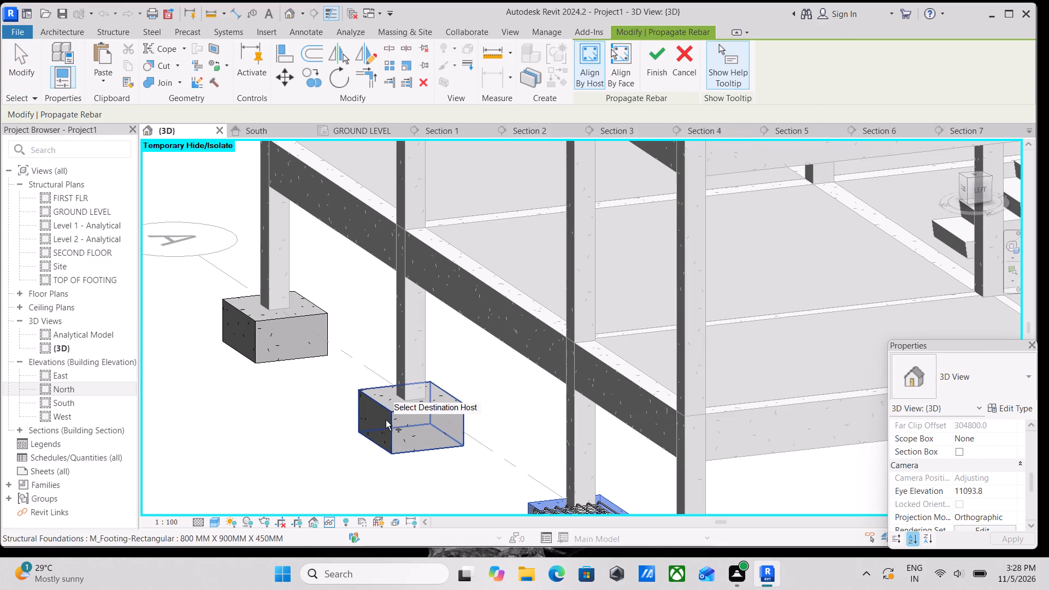
{"action": "middle_click_drag", "start_coordinate": [352, 387], "coordinate": [380, 469]}
{"action": "left_click", "coordinate": [282, 415]}
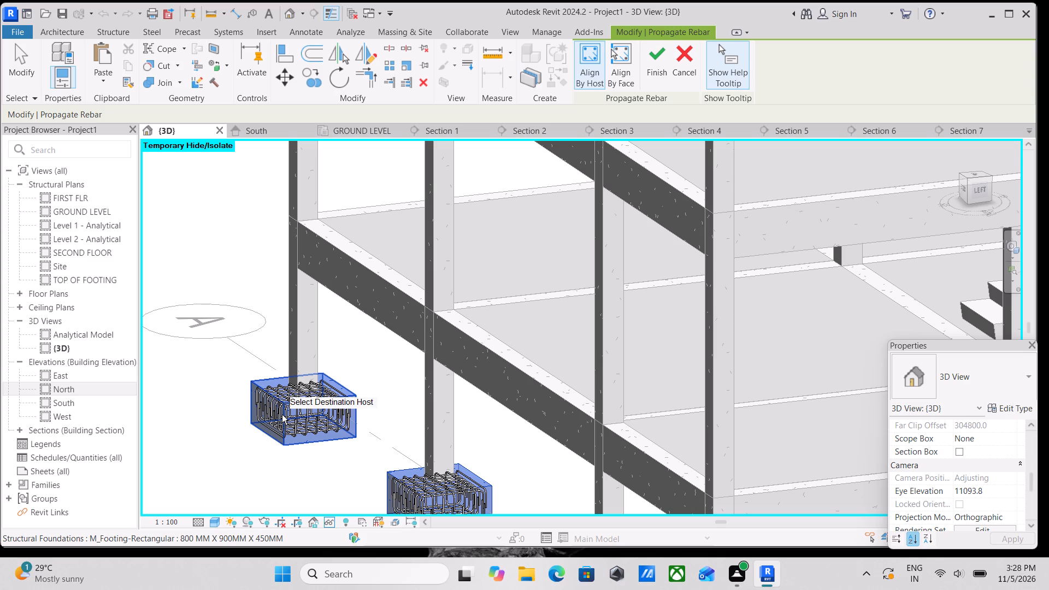
Add the two exposed grid B footings beside the grid A row as destination hosts for the propagated rebar.
{"action": "scroll", "coordinate": [326, 412], "scroll_direction": "down", "scroll_amount": 1}
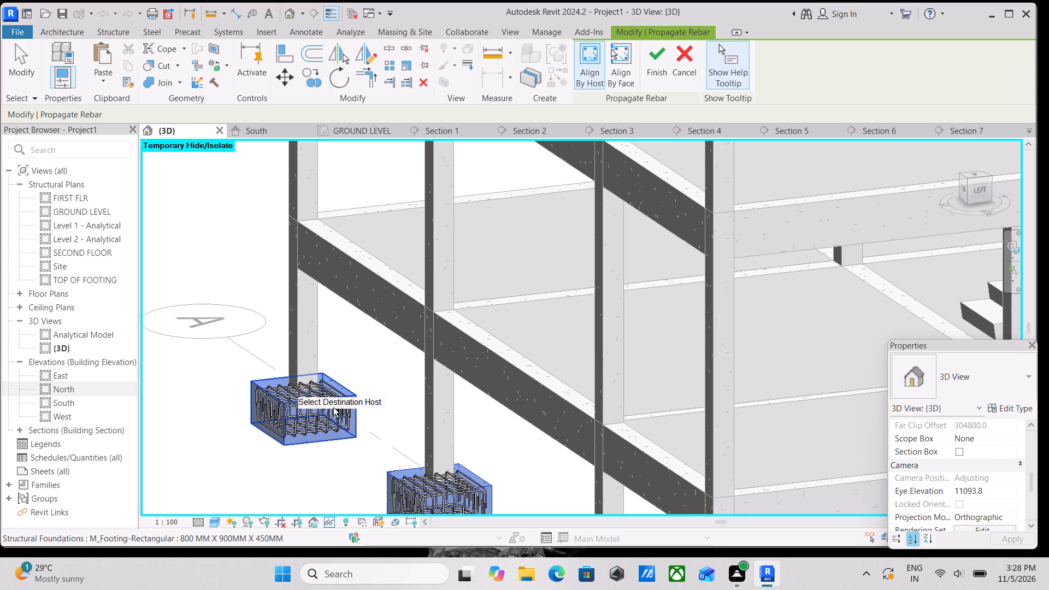
{"action": "middle_click_drag", "start_coordinate": [333, 408], "coordinate": [324, 328]}
{"action": "scroll", "coordinate": [355, 400], "scroll_direction": "down", "scroll_amount": 3}
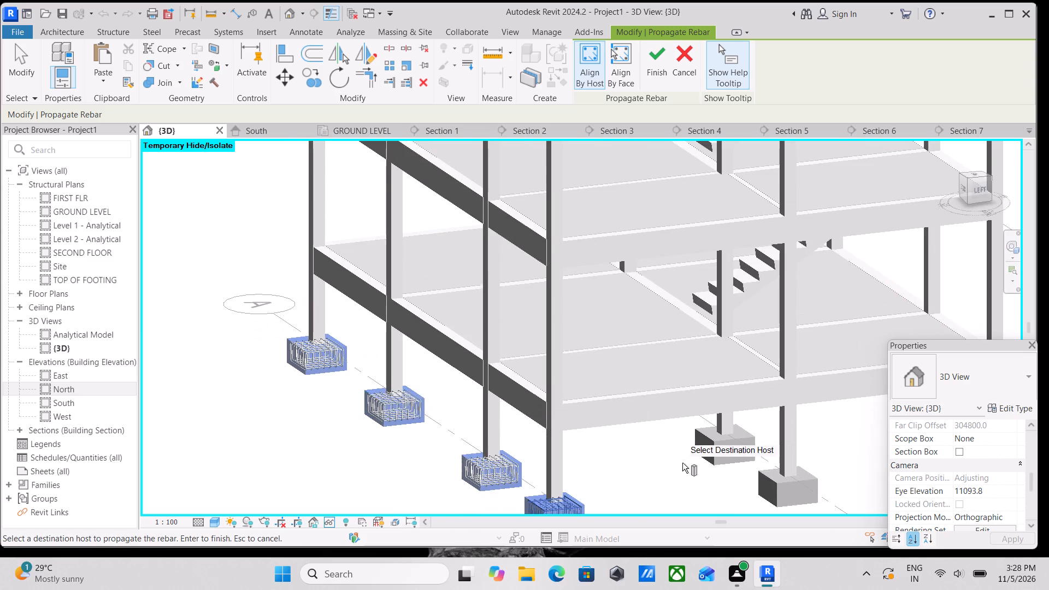
{"action": "middle_click_drag", "start_coordinate": [682, 463], "coordinate": [546, 410]}
{"action": "scroll", "coordinate": [640, 419], "scroll_direction": "up", "scroll_amount": 5}
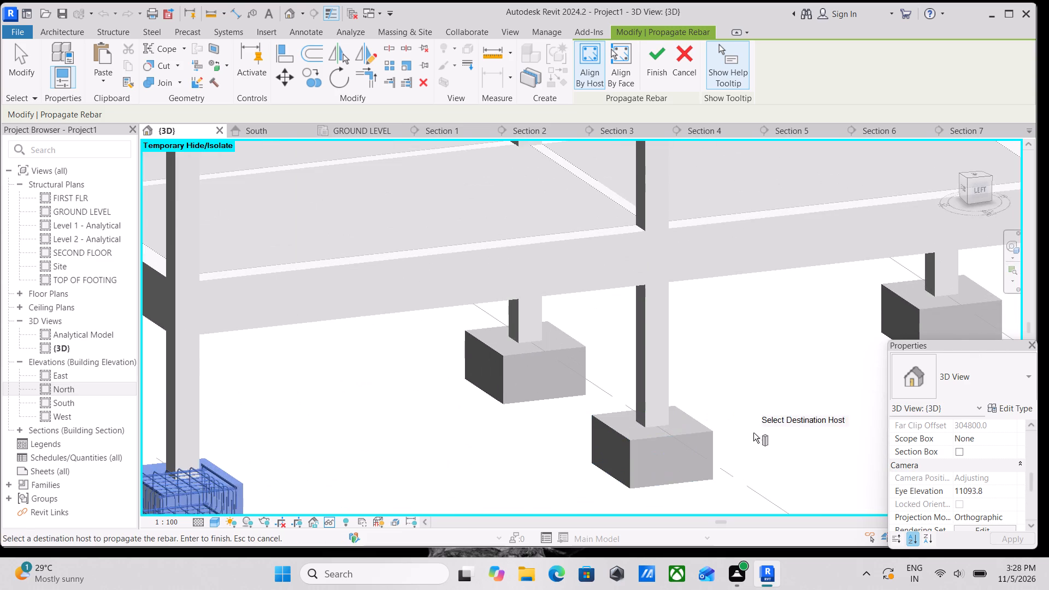
{"action": "left_click", "coordinate": [708, 438]}
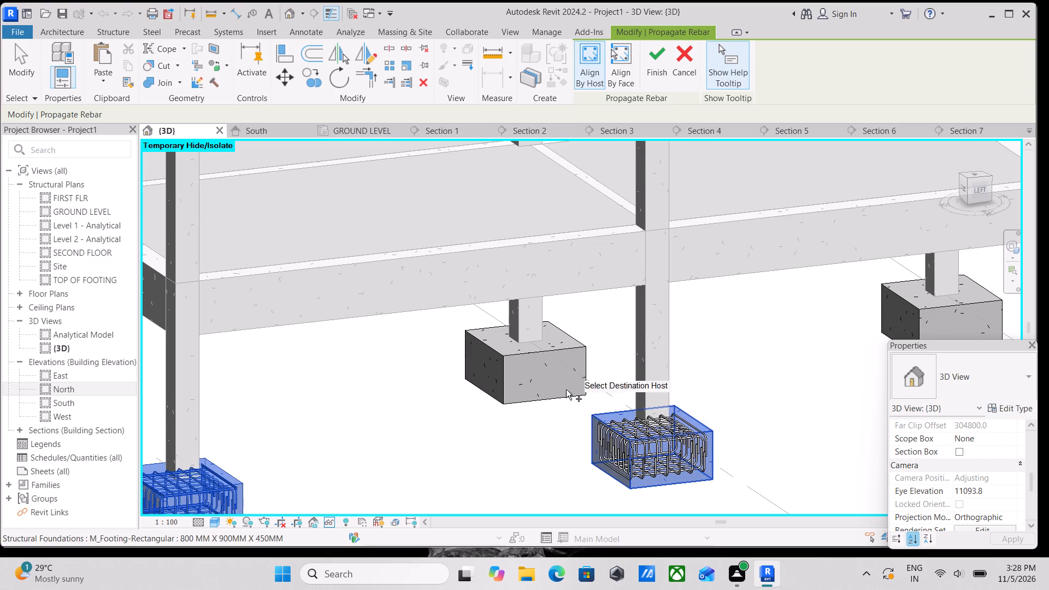
{"action": "left_click", "coordinate": [551, 349]}
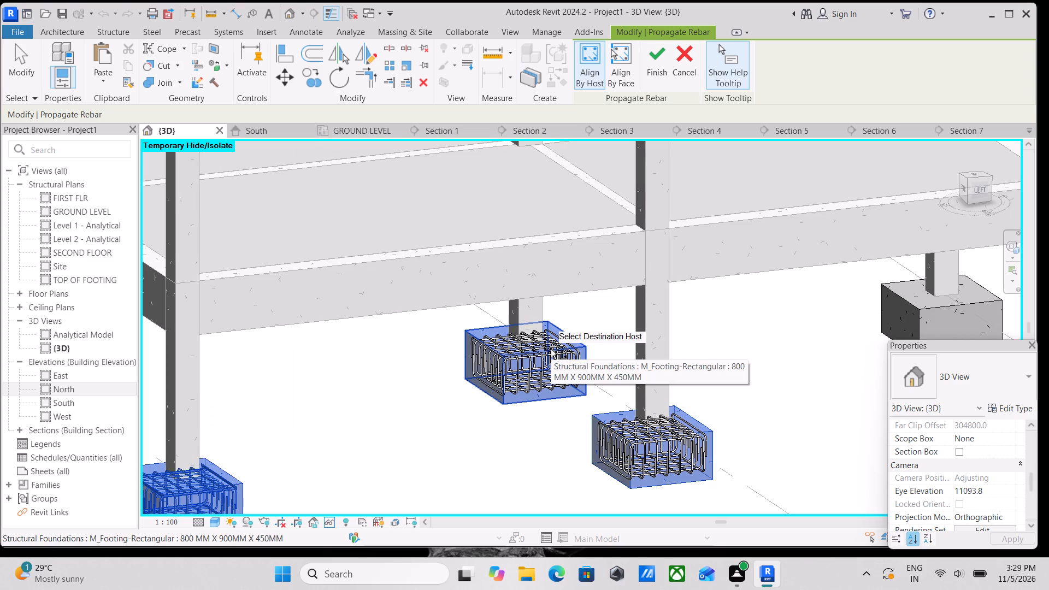
Add the two grid C footings at the same end of the building as destination hosts.
{"action": "scroll", "coordinate": [636, 385], "scroll_direction": "down", "scroll_amount": 2}
{"action": "scroll", "coordinate": [716, 369], "scroll_direction": "down", "scroll_amount": 1}
{"action": "middle_click_drag", "start_coordinate": [714, 369], "coordinate": [669, 368]}
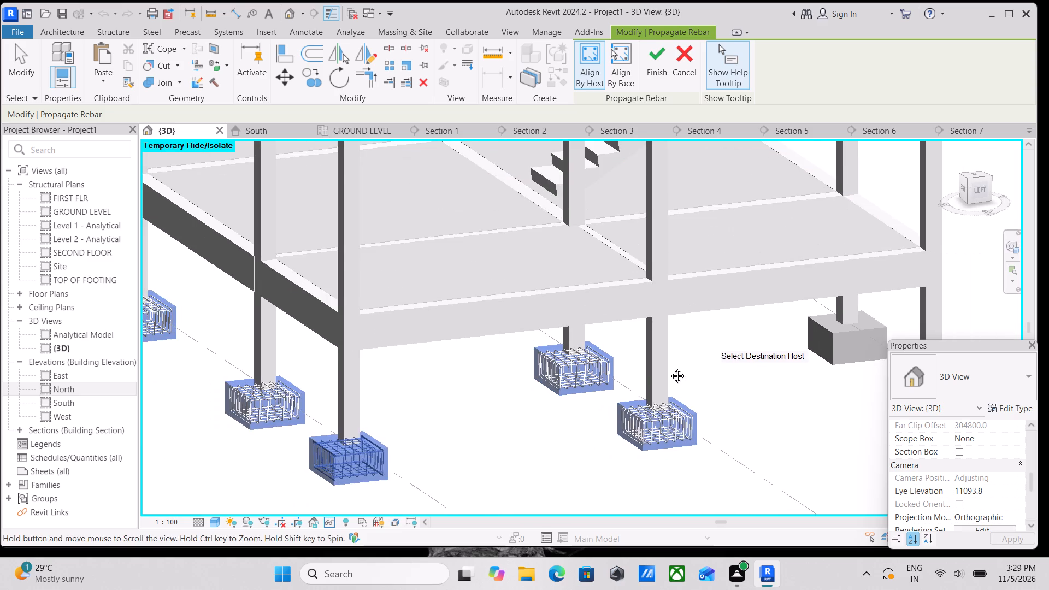
{"action": "middle_click_drag", "start_coordinate": [669, 368], "coordinate": [388, 365]}
{"action": "left_click", "coordinate": [649, 384]}
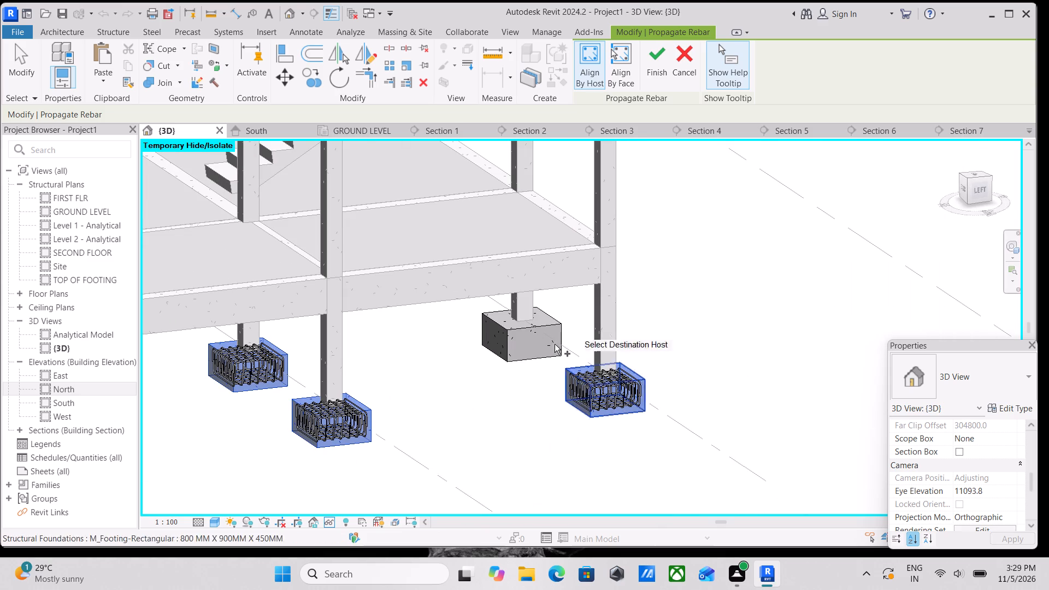
{"action": "left_click", "coordinate": [550, 323]}
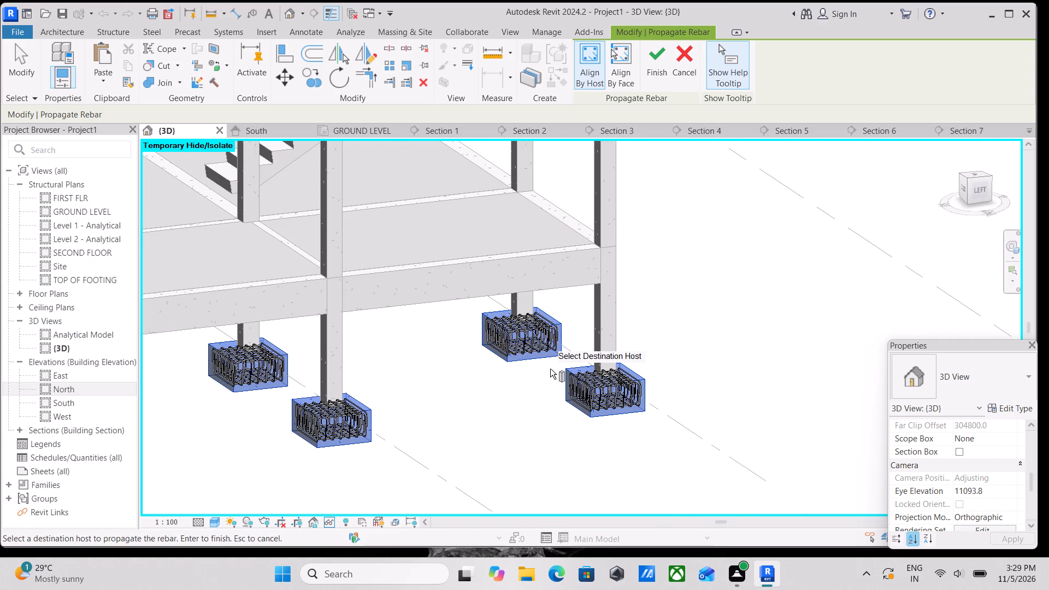
Add the four remaining footings on grids B and C as destination hosts and finish the rebar propagation.
{"action": "middle_click_drag", "start_coordinate": [550, 369], "coordinate": [322, 366], "text": "shift"}
{"action": "scroll", "coordinate": [357, 390], "scroll_direction": "down", "scroll_amount": 4}
{"action": "middle_click_drag", "start_coordinate": [357, 390], "coordinate": [616, 463]}
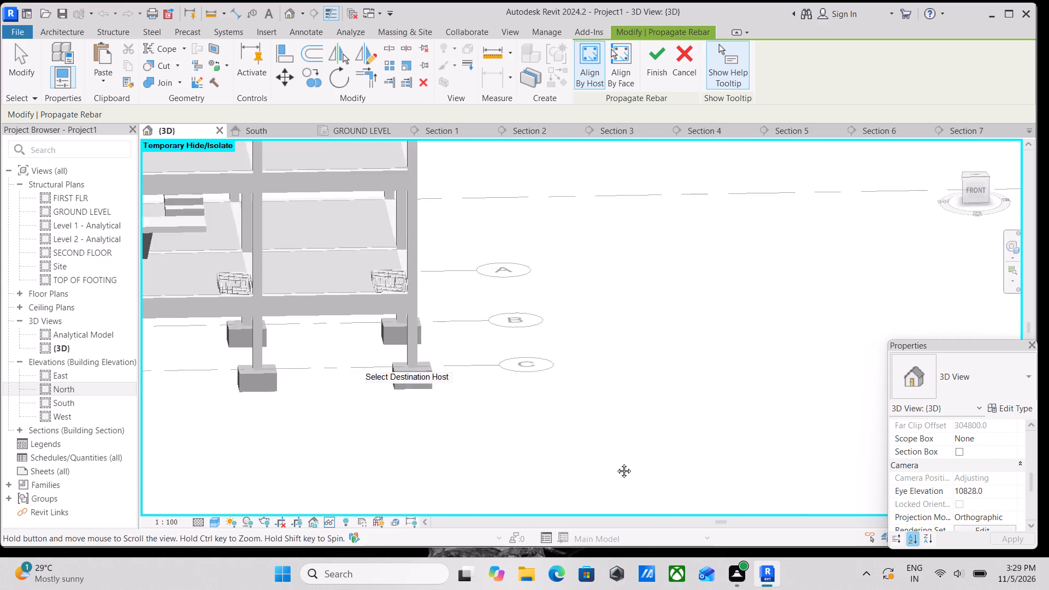
{"action": "middle_click_drag", "start_coordinate": [616, 463], "coordinate": [640, 470]}
{"action": "scroll", "coordinate": [480, 436], "scroll_direction": "up", "scroll_amount": 3}
{"action": "scroll", "coordinate": [427, 424], "scroll_direction": "up", "scroll_amount": 2}
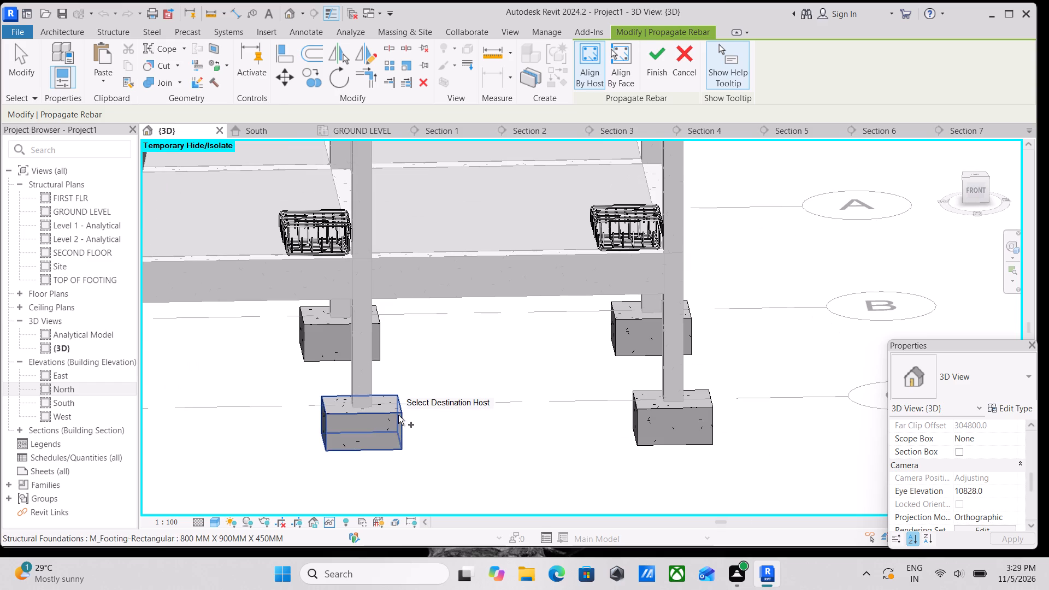
{"action": "left_click", "coordinate": [398, 415]}
{"action": "left_click", "coordinate": [380, 317]}
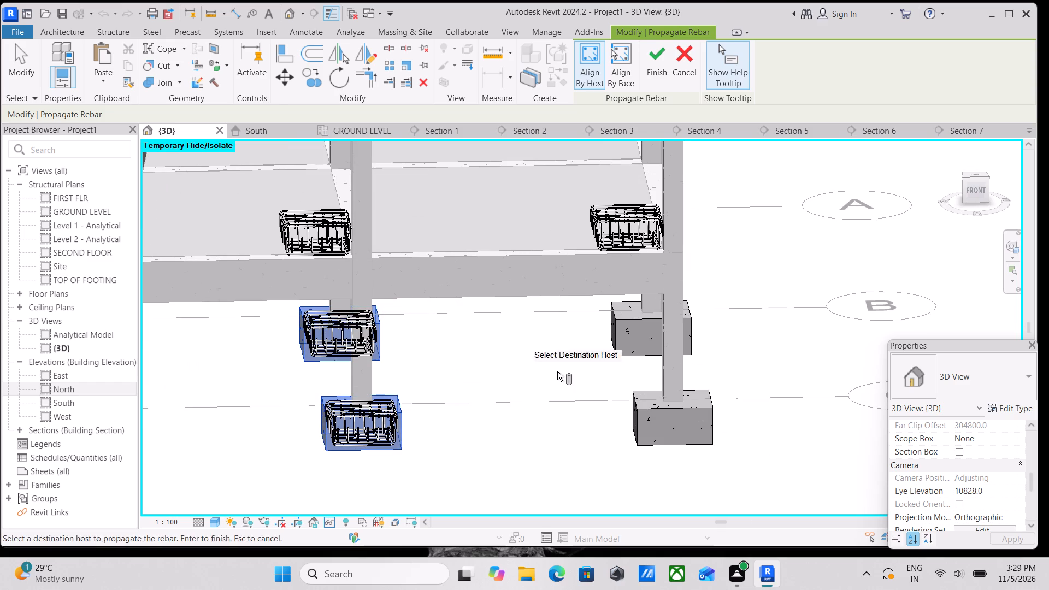
{"action": "left_click", "coordinate": [709, 399]}
{"action": "middle_click_drag", "start_coordinate": [704, 434], "coordinate": [680, 437], "text": "shift"}
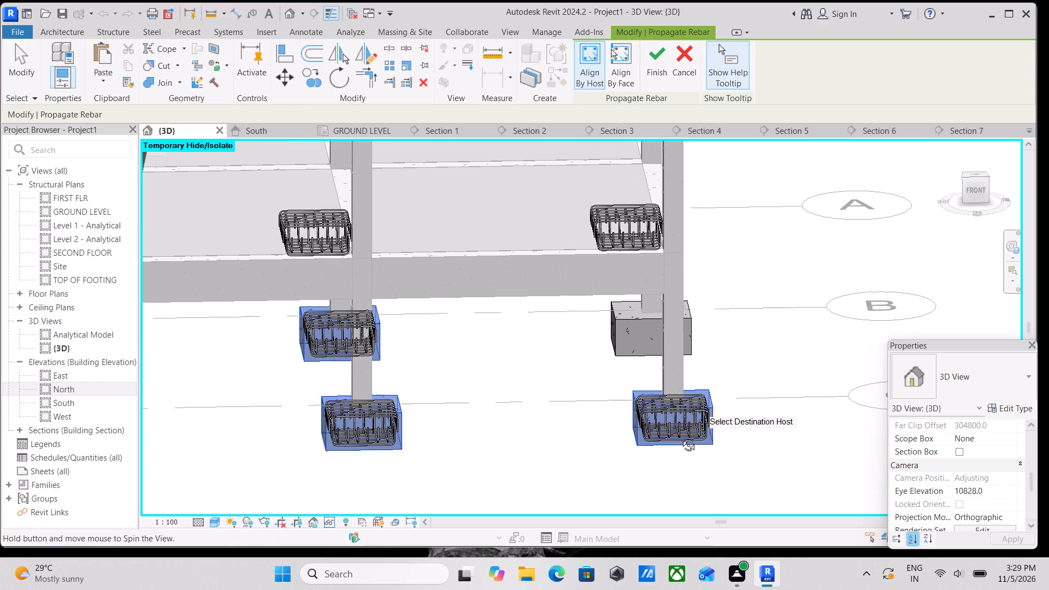
{"action": "middle_click_drag", "start_coordinate": [680, 437], "coordinate": [615, 435], "text": "shift"}
{"action": "left_click", "coordinate": [689, 339]}
{"action": "scroll", "coordinate": [688, 349], "scroll_direction": "down", "scroll_amount": 2}
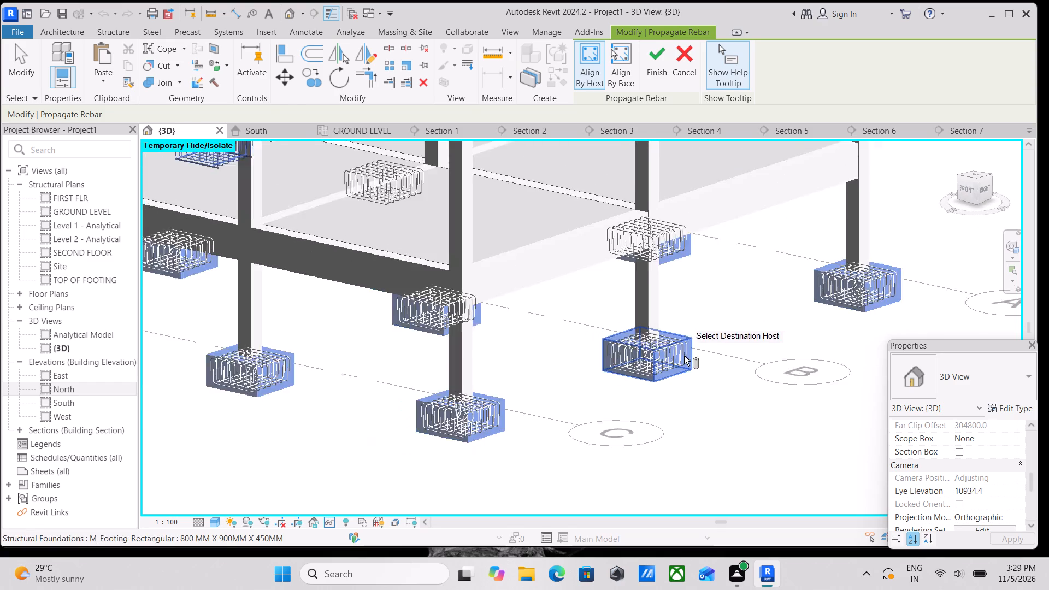
{"action": "scroll", "coordinate": [649, 397], "scroll_direction": "down", "scroll_amount": 3}
{"action": "middle_click_drag", "start_coordinate": [649, 397], "coordinate": [676, 461]}
{"action": "middle_click_drag", "start_coordinate": [676, 461], "coordinate": [673, 446]}
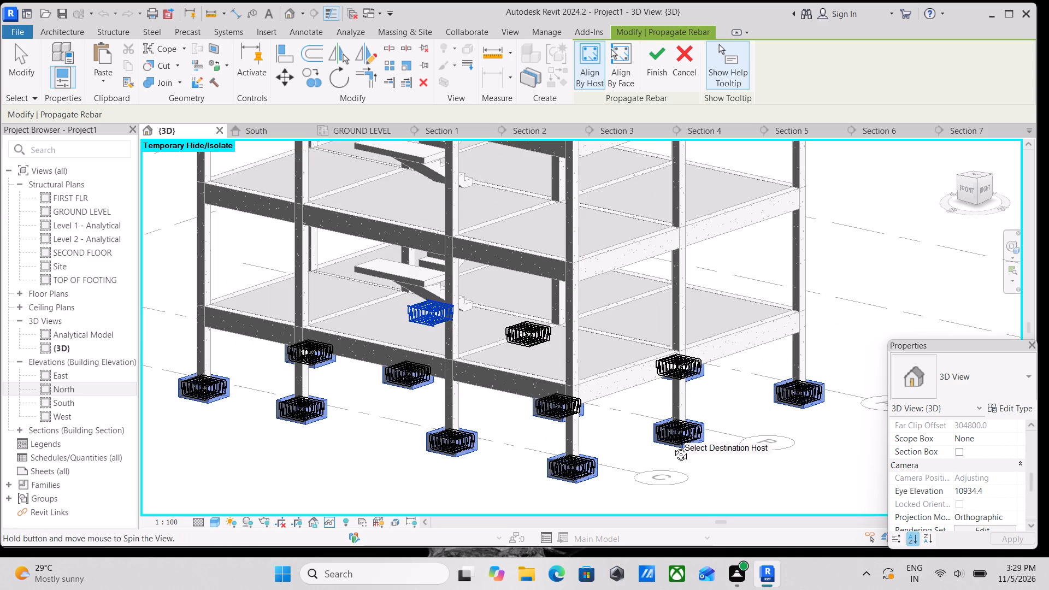
{"action": "middle_click_drag", "start_coordinate": [673, 446], "coordinate": [677, 311]}
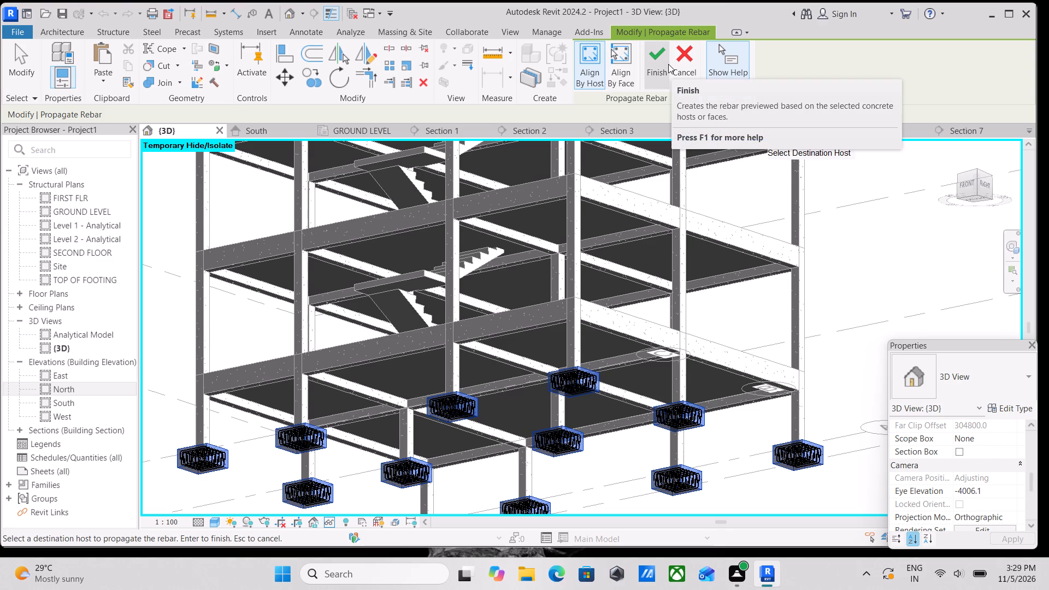
{"action": "left_click", "coordinate": [658, 54]}
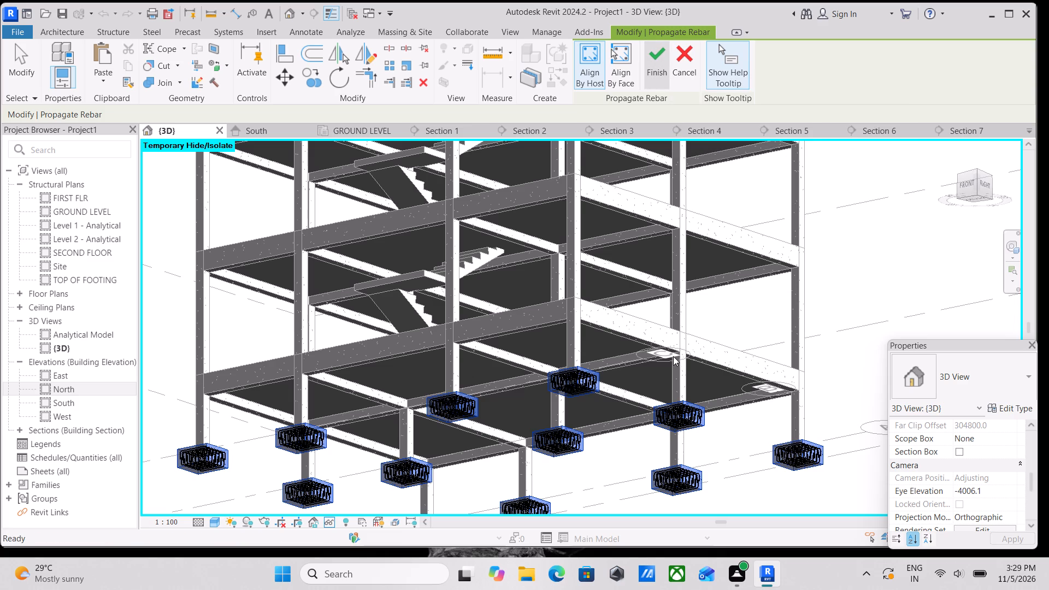
Examine the propagated U-bar reinforcement in the footings from all sides of the isolated frame.
{"action": "scroll", "coordinate": [573, 387], "scroll_direction": "down", "scroll_amount": 2}
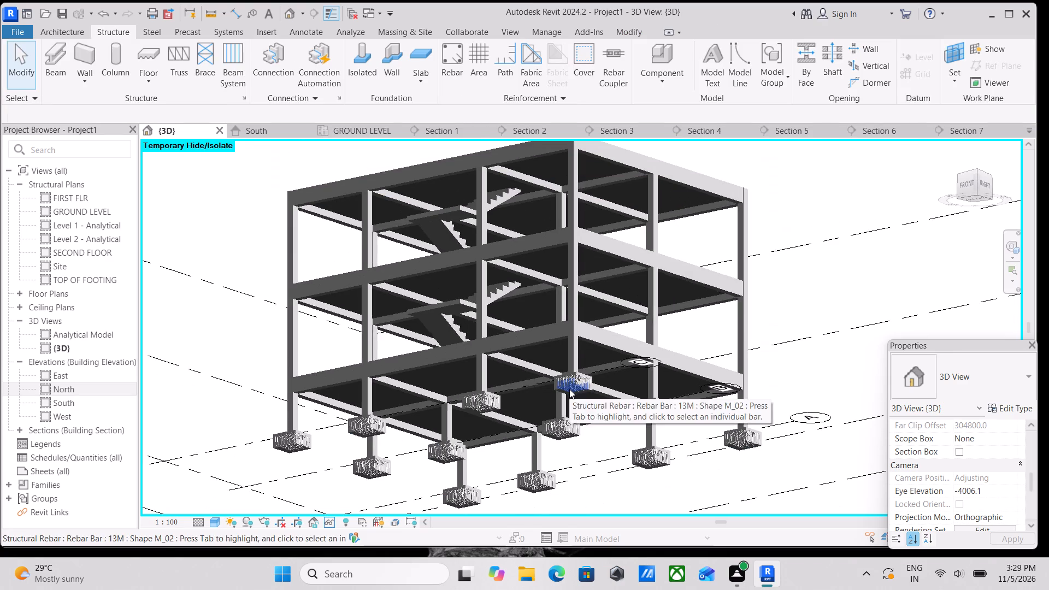
{"action": "scroll", "coordinate": [569, 389], "scroll_direction": "down", "scroll_amount": 2}
{"action": "middle_click_drag", "start_coordinate": [569, 390], "coordinate": [616, 494], "text": "shift"}
{"action": "middle_click_drag", "start_coordinate": [443, 374], "coordinate": [498, 430], "text": "shift"}
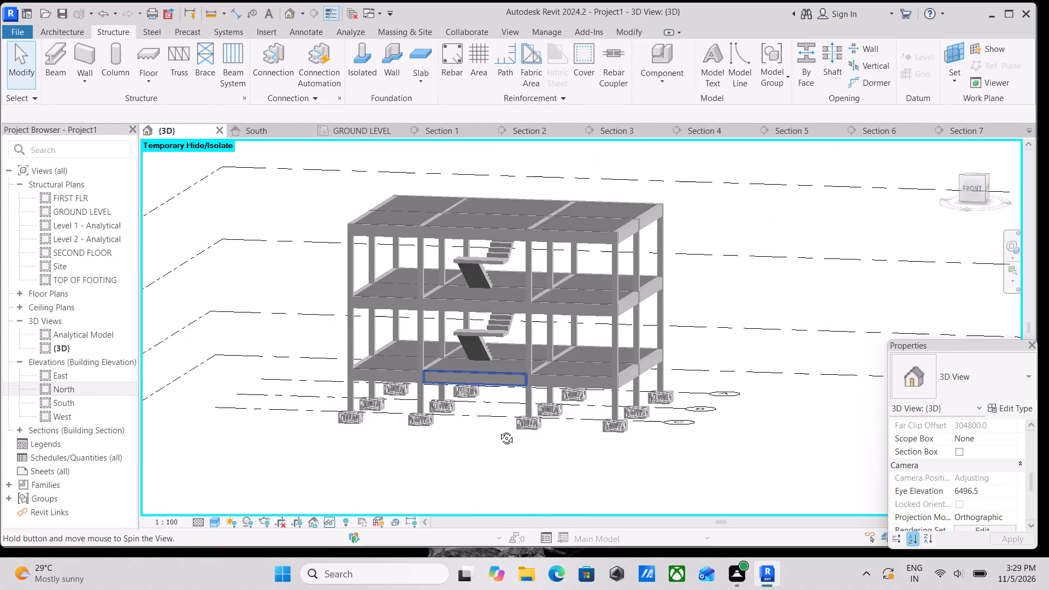
{"action": "middle_click_drag", "start_coordinate": [498, 430], "coordinate": [555, 484], "text": "shift"}
{"action": "scroll", "coordinate": [404, 408], "scroll_direction": "up", "scroll_amount": 2}
{"action": "scroll", "coordinate": [349, 391], "scroll_direction": "up", "scroll_amount": 7}
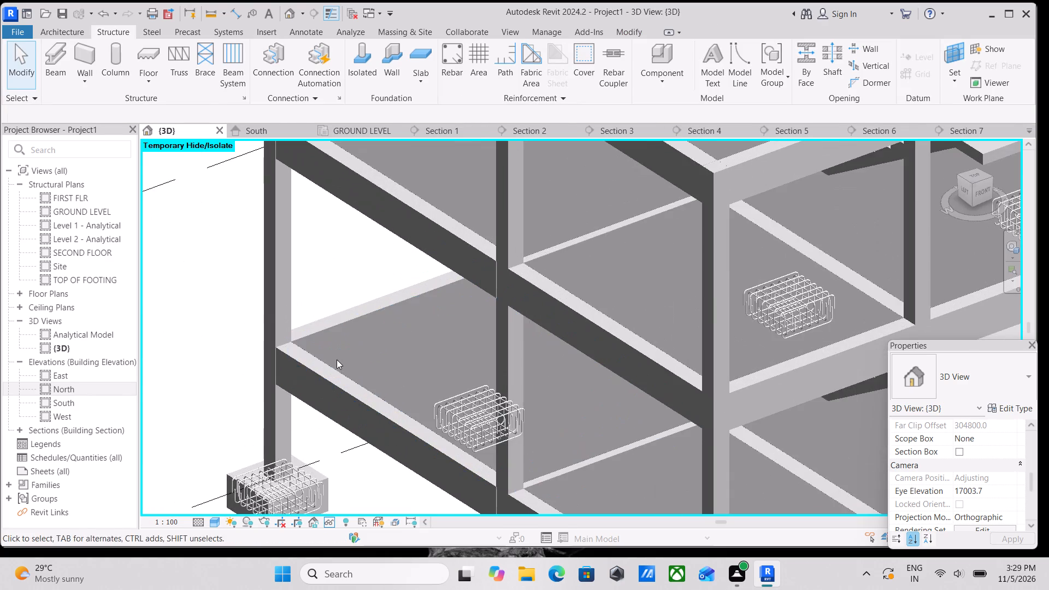
{"action": "middle_click_drag", "start_coordinate": [337, 359], "coordinate": [396, 423]}
{"action": "scroll", "coordinate": [396, 423], "scroll_direction": "up", "scroll_amount": 1}
{"action": "scroll", "coordinate": [405, 418], "scroll_direction": "down", "scroll_amount": 6}
{"action": "scroll", "coordinate": [462, 406], "scroll_direction": "down", "scroll_amount": 2}
{"action": "middle_click_drag", "start_coordinate": [462, 406], "coordinate": [444, 385]}
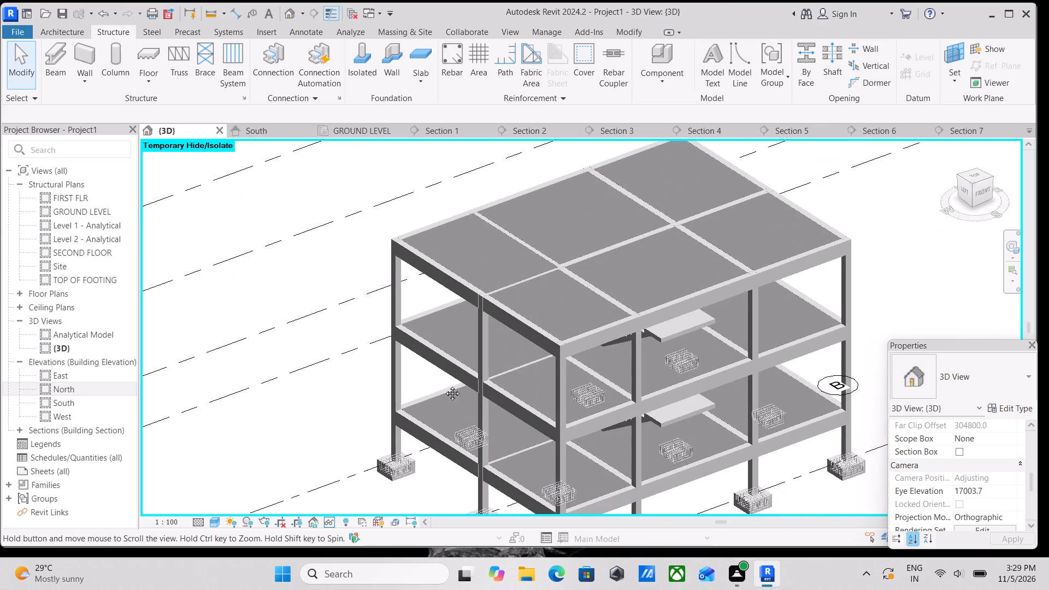
{"action": "middle_click_drag", "start_coordinate": [444, 385], "coordinate": [444, 384]}
{"action": "middle_click_drag", "start_coordinate": [535, 423], "coordinate": [544, 371]}
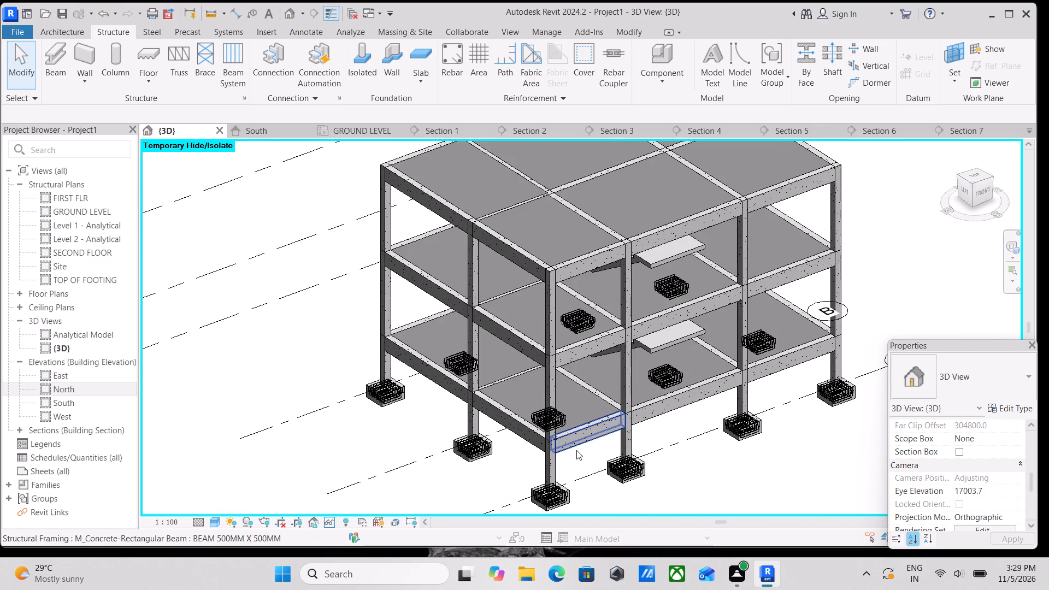
{"action": "middle_click_drag", "start_coordinate": [576, 446], "coordinate": [579, 418]}
{"action": "scroll", "coordinate": [571, 418], "scroll_direction": "up", "scroll_amount": 3}
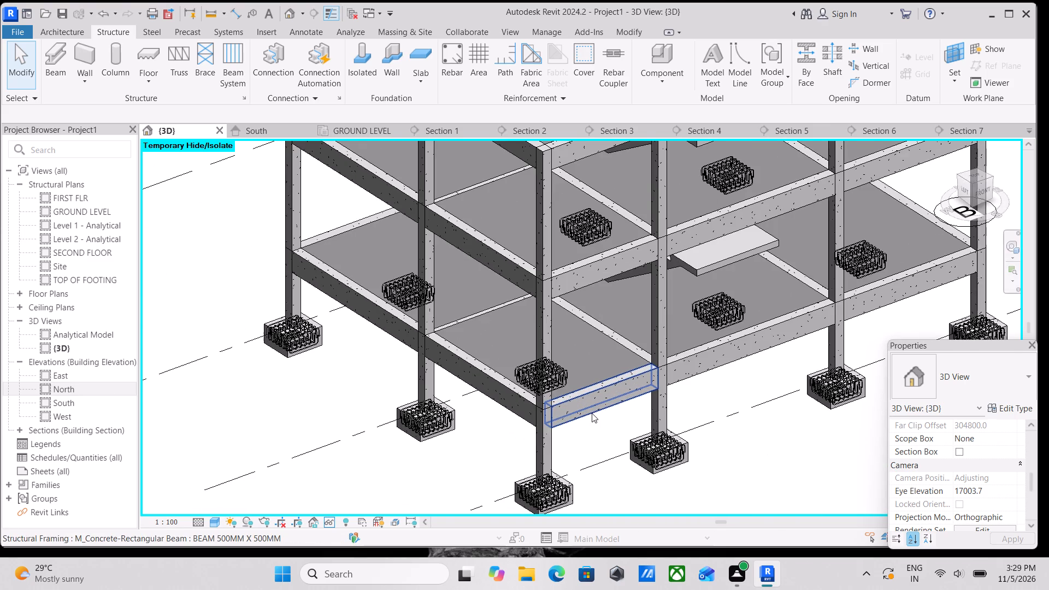
{"action": "scroll", "coordinate": [575, 469], "scroll_direction": "up", "scroll_amount": 2}
{"action": "middle_click_drag", "start_coordinate": [581, 468], "coordinate": [541, 399], "text": "shift"}
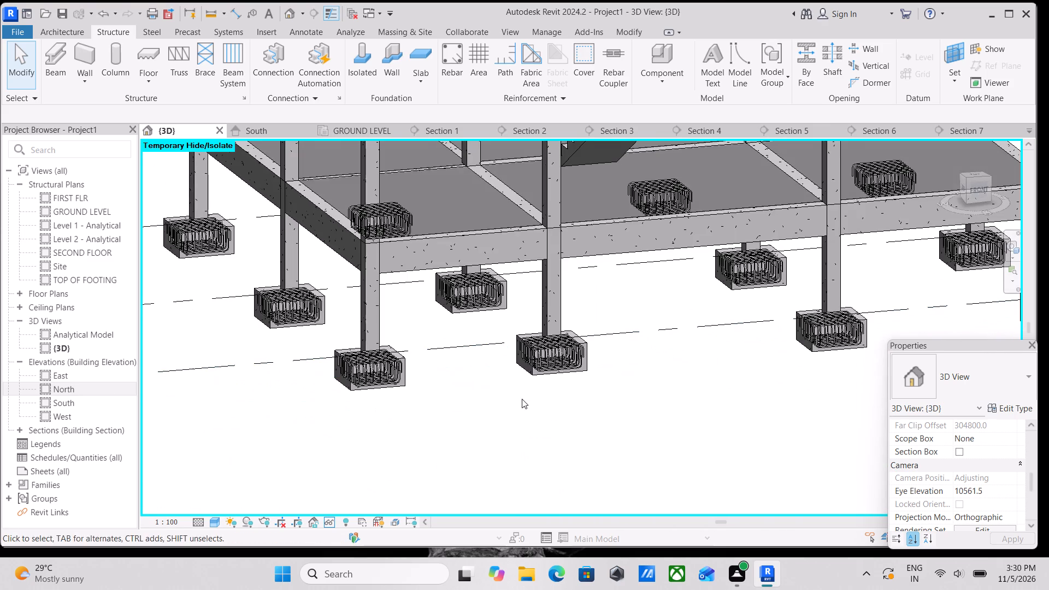
{"action": "middle_click_drag", "start_coordinate": [522, 399], "coordinate": [552, 451]}
{"action": "middle_click_drag", "start_coordinate": [512, 402], "coordinate": [410, 426]}
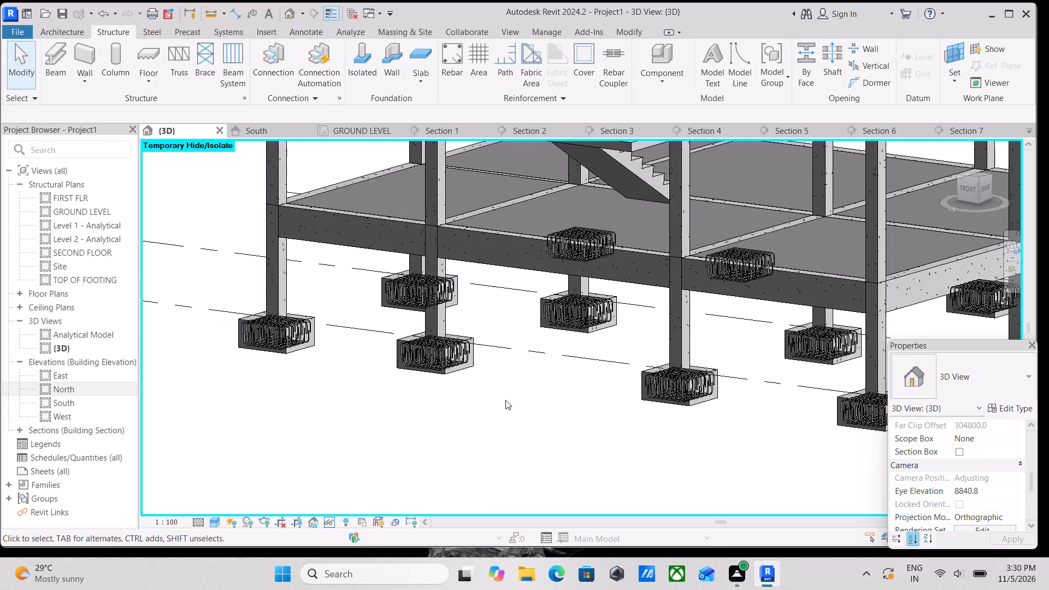
{"action": "middle_click_drag", "start_coordinate": [505, 400], "coordinate": [570, 369]}
{"action": "middle_click_drag", "start_coordinate": [571, 370], "coordinate": [574, 375], "text": "shift"}
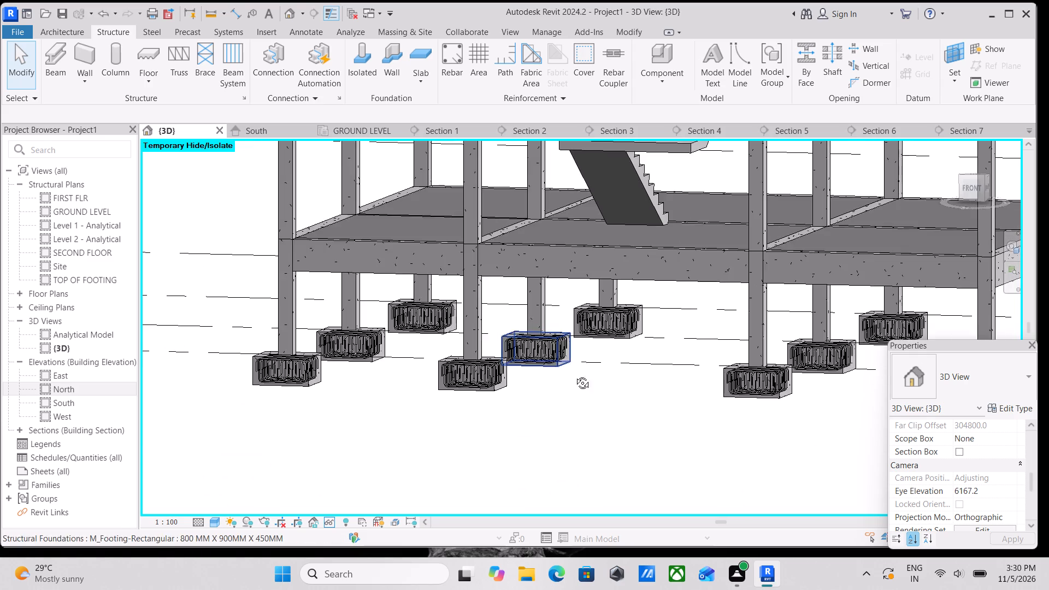
{"action": "middle_click_drag", "start_coordinate": [574, 375], "coordinate": [613, 387], "text": "shift"}
Reset the temporary hide/isolate in the {3D} view.
{"action": "type", "text": "he"}
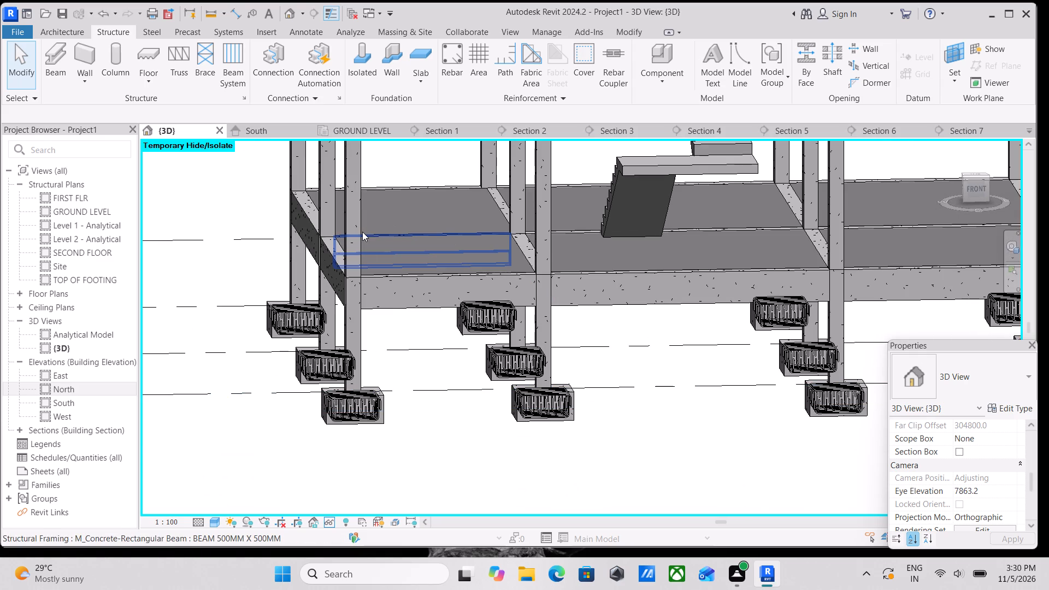
{"action": "middle_click_drag", "start_coordinate": [383, 292], "coordinate": [384, 427]}
{"action": "scroll", "coordinate": [383, 293], "scroll_direction": "down", "scroll_amount": 1}
{"action": "scroll", "coordinate": [419, 363], "scroll_direction": "down", "scroll_amount": 2}
{"action": "middle_click_drag", "start_coordinate": [419, 363], "coordinate": [415, 403]}
{"action": "type", "text": "hr"}
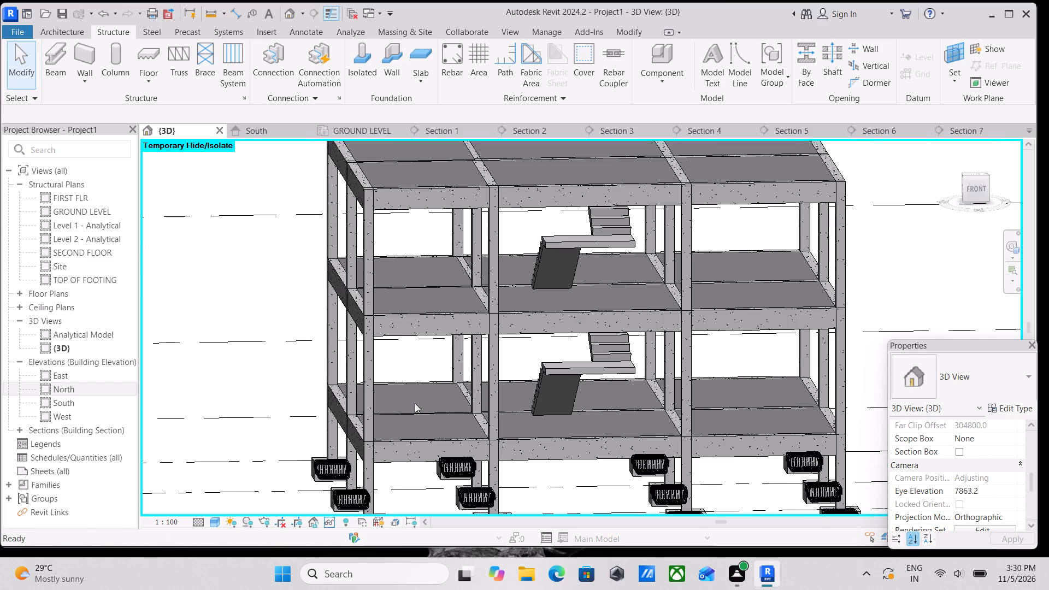
Examine the column, slab and footing reinforcement throughout the full building model.
{"action": "scroll", "coordinate": [378, 334], "scroll_direction": "up", "scroll_amount": 2}
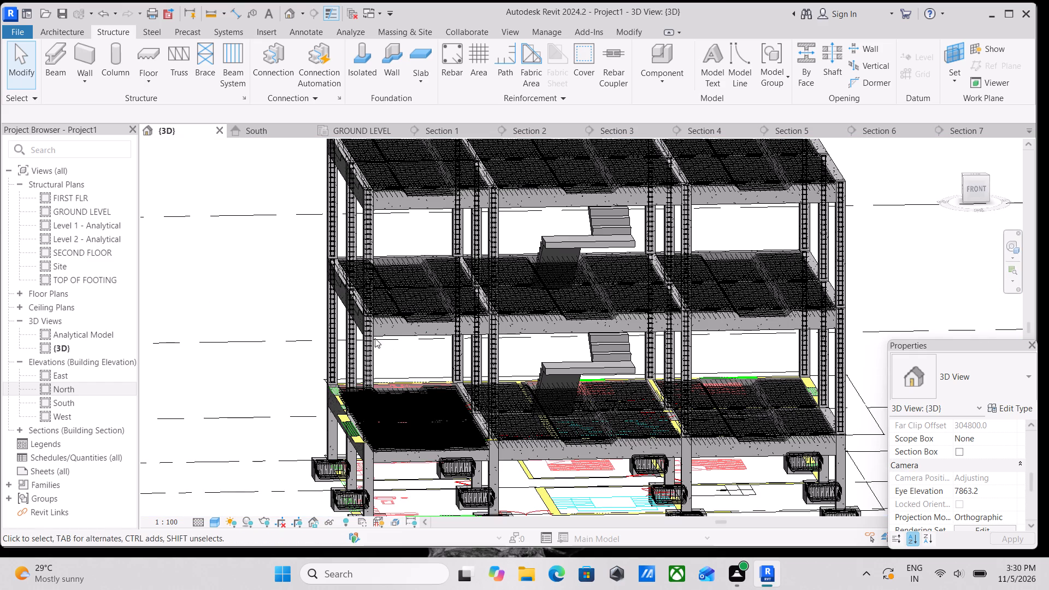
{"action": "scroll", "coordinate": [366, 381], "scroll_direction": "up", "scroll_amount": 3}
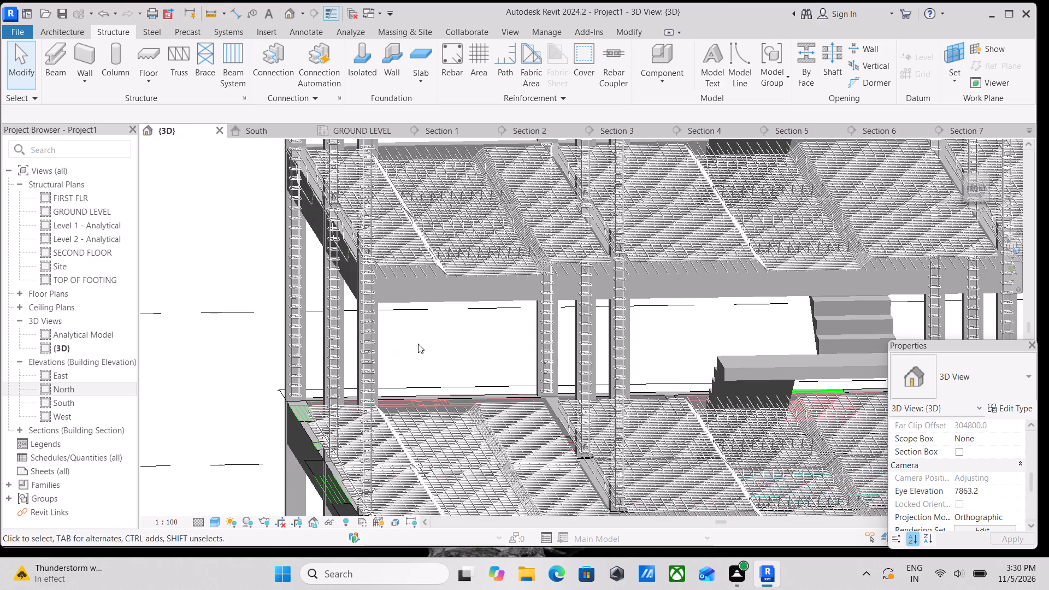
{"action": "scroll", "coordinate": [420, 349], "scroll_direction": "down", "scroll_amount": 1}
{"action": "middle_click_drag", "start_coordinate": [415, 363], "coordinate": [403, 495]}
{"action": "scroll", "coordinate": [421, 499], "scroll_direction": "down", "scroll_amount": 5}
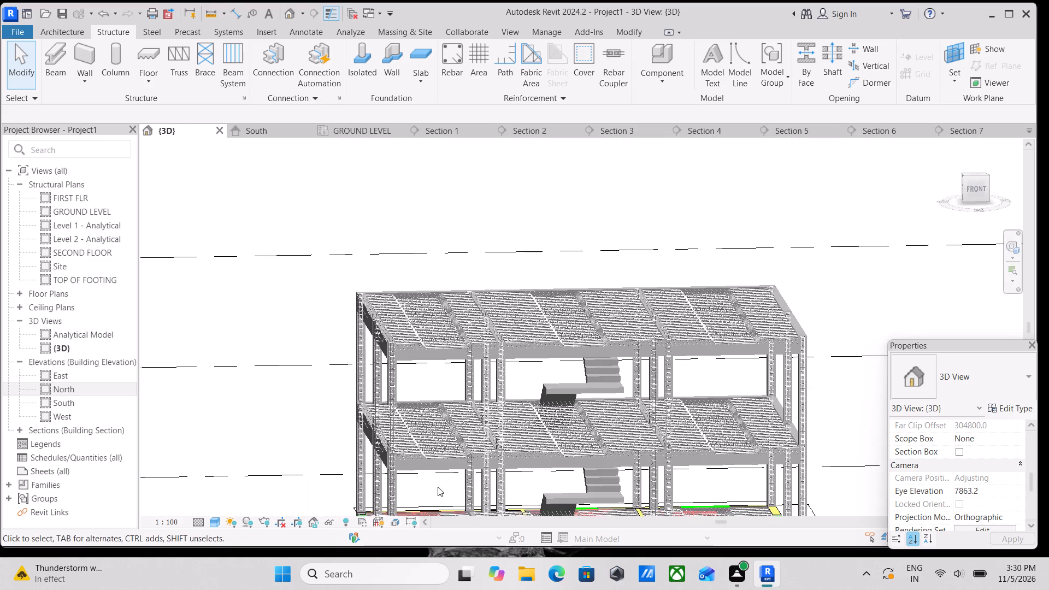
{"action": "scroll", "coordinate": [439, 485], "scroll_direction": "down", "scroll_amount": 3}
{"action": "middle_click_drag", "start_coordinate": [445, 485], "coordinate": [456, 396], "text": "shift"}
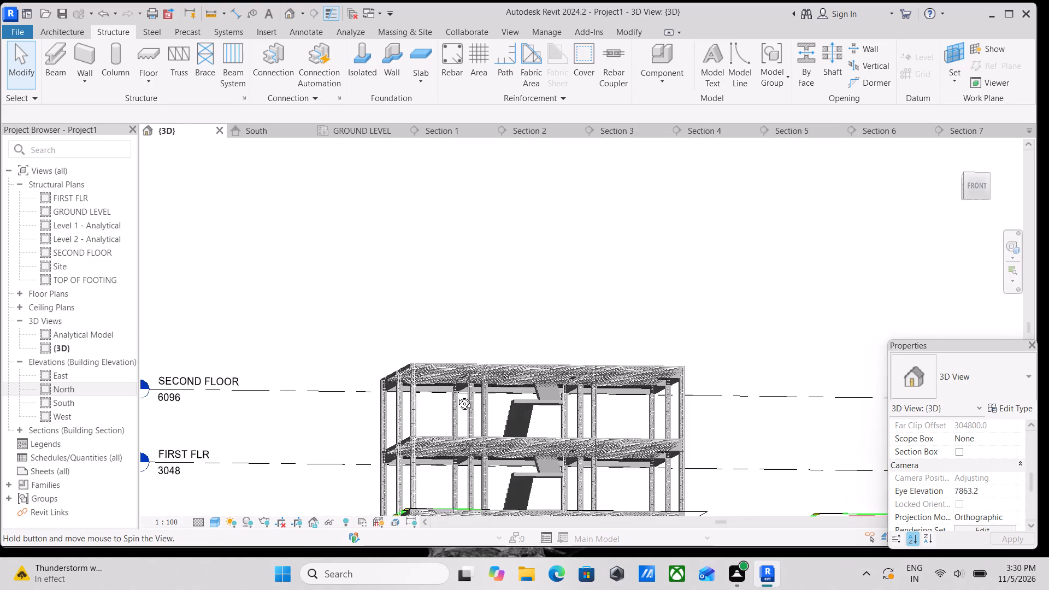
{"action": "middle_click_drag", "start_coordinate": [456, 396], "coordinate": [505, 435], "text": "shift"}
{"action": "middle_click_drag", "start_coordinate": [482, 398], "coordinate": [498, 462], "text": "shift"}
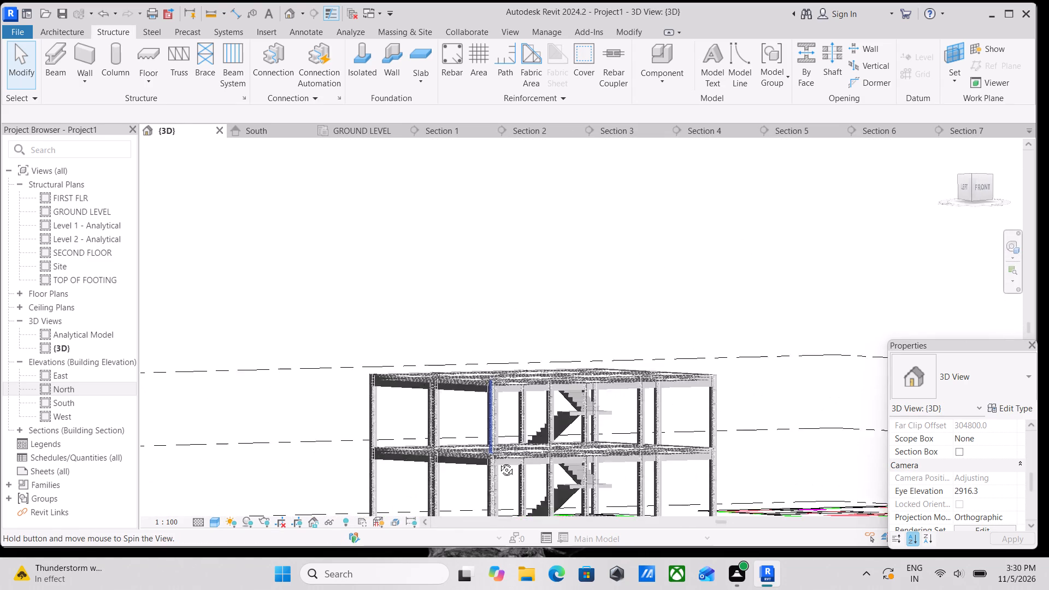
{"action": "middle_click_drag", "start_coordinate": [498, 462], "coordinate": [498, 474], "text": "shift"}
{"action": "scroll", "coordinate": [392, 380], "scroll_direction": "up", "scroll_amount": 12}
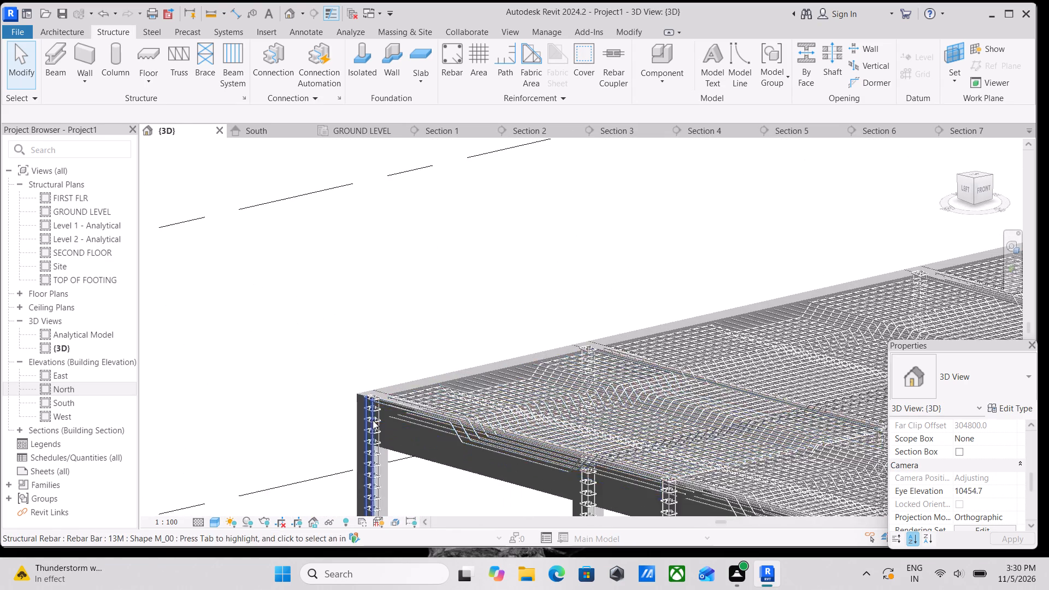
{"action": "scroll", "coordinate": [373, 420], "scroll_direction": "up", "scroll_amount": 6}
{"action": "scroll", "coordinate": [408, 346], "scroll_direction": "down", "scroll_amount": 5}
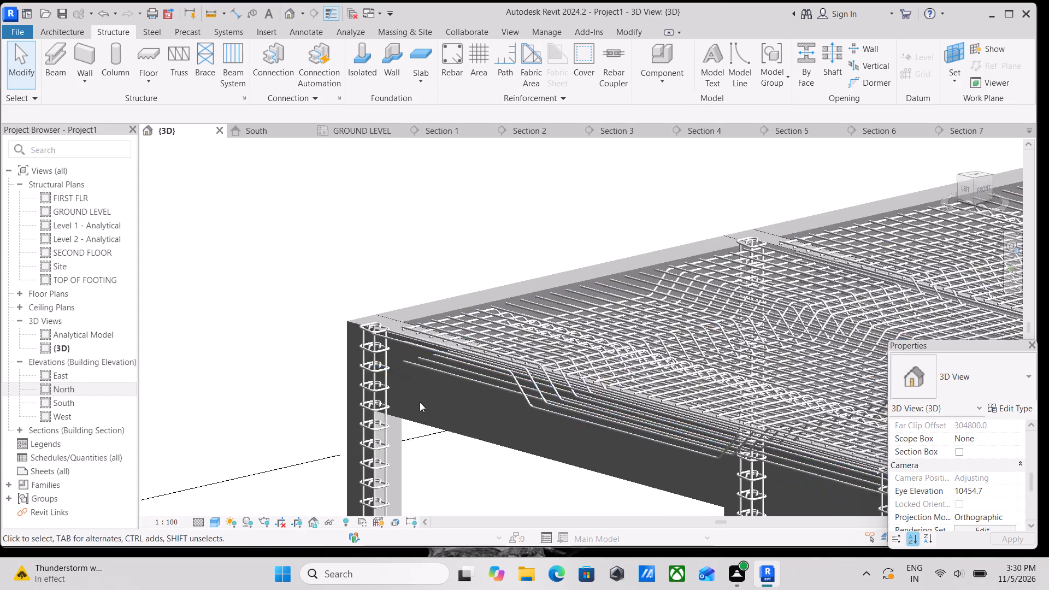
{"action": "scroll", "coordinate": [420, 402], "scroll_direction": "down", "scroll_amount": 2}
{"action": "middle_click_drag", "start_coordinate": [420, 402], "coordinate": [410, 325]}
{"action": "scroll", "coordinate": [413, 325], "scroll_direction": "down", "scroll_amount": 7}
{"action": "middle_click_drag", "start_coordinate": [450, 409], "coordinate": [458, 335]}
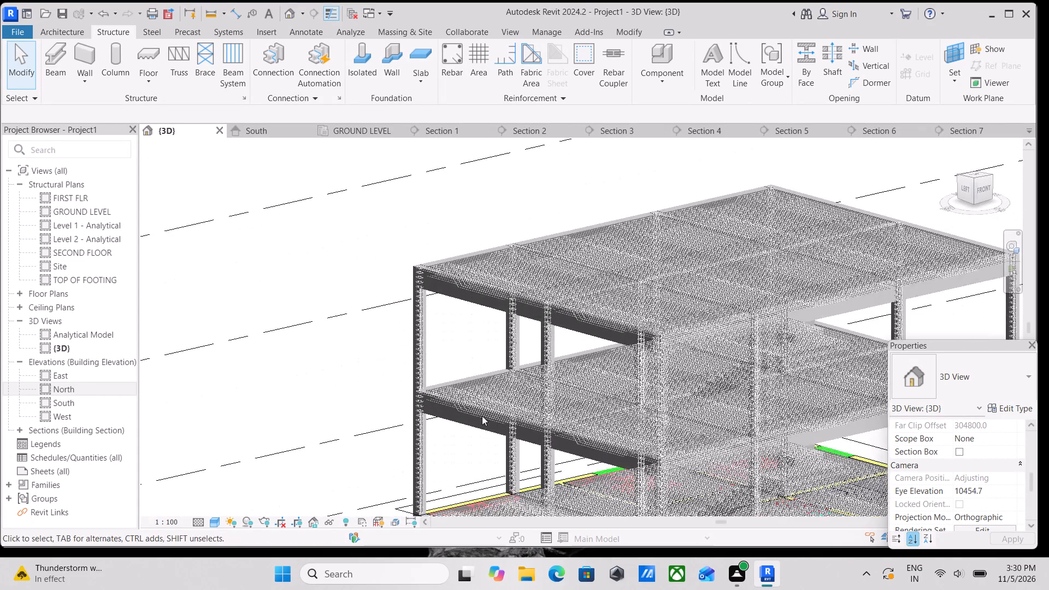
{"action": "middle_click_drag", "start_coordinate": [486, 447], "coordinate": [532, 349]}
{"action": "scroll", "coordinate": [577, 456], "scroll_direction": "down", "scroll_amount": 3}
{"action": "middle_click_drag", "start_coordinate": [577, 456], "coordinate": [587, 410]}
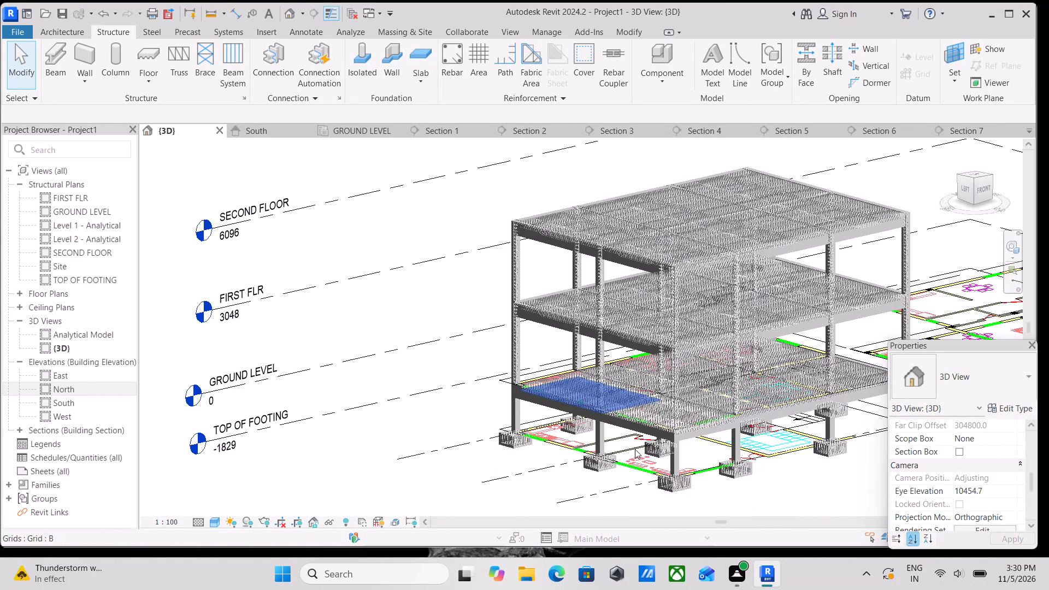
{"action": "scroll", "coordinate": [640, 450], "scroll_direction": "up", "scroll_amount": 4}
{"action": "scroll", "coordinate": [688, 453], "scroll_direction": "up", "scroll_amount": 3}
{"action": "middle_click_drag", "start_coordinate": [728, 436], "coordinate": [655, 445]}
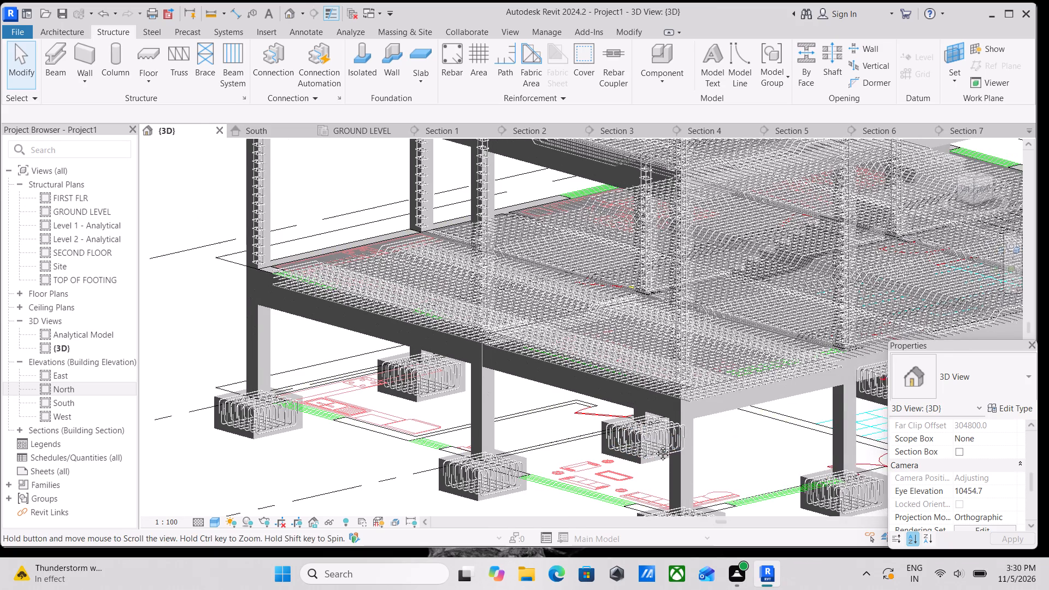
{"action": "middle_click_drag", "start_coordinate": [655, 445], "coordinate": [594, 452]}
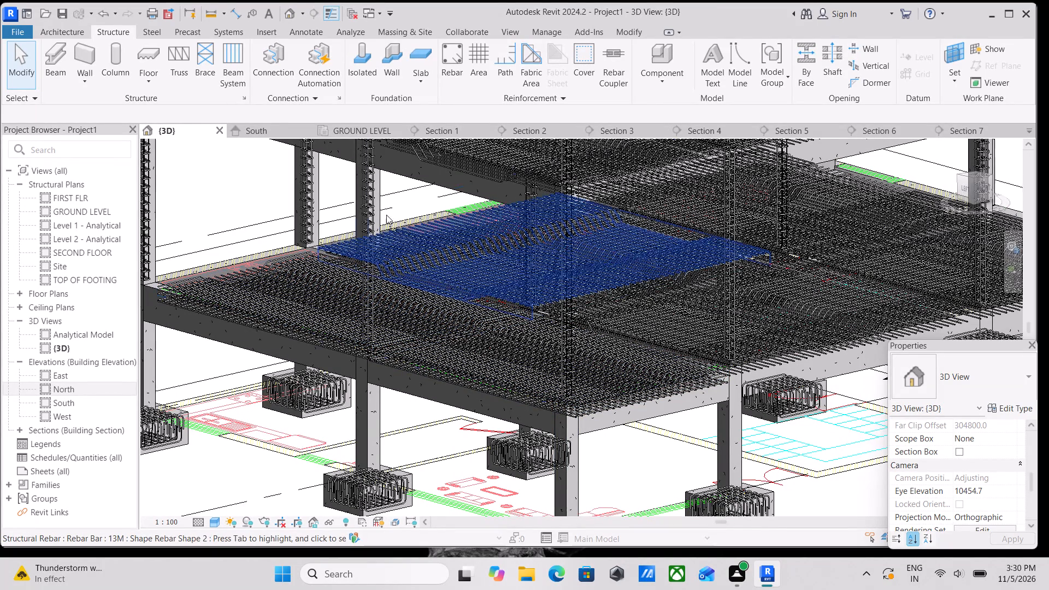
Select all instances of the 13M rebar type from a GROUND LEVEL slab bar set and temporarily hide them in the {3D} view.
{"action": "left_click", "coordinate": [482, 342]}
{"action": "type", "text": "sa"}
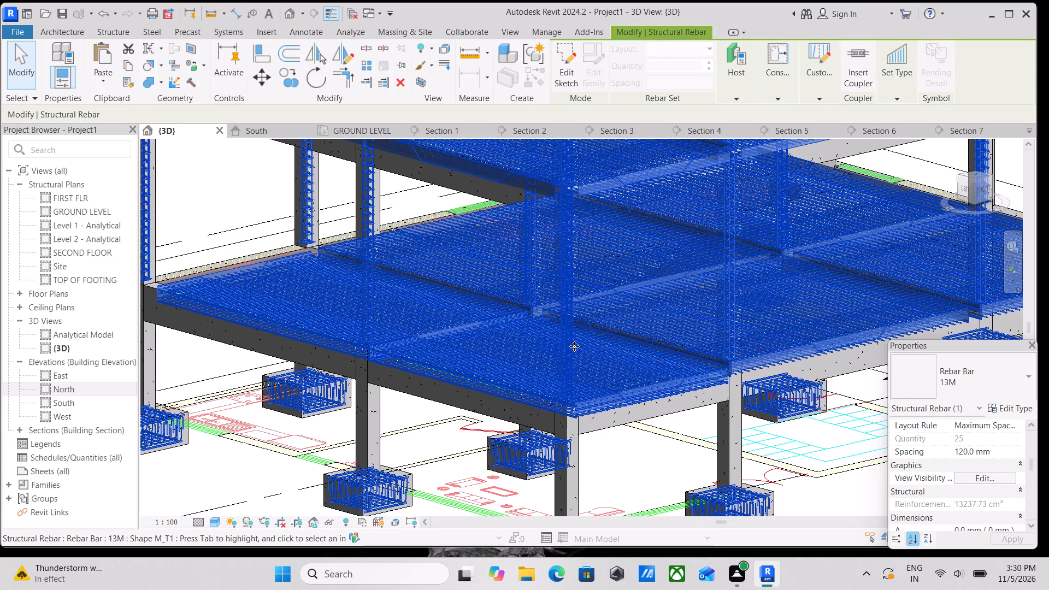
{"action": "type", "text": "hh"}
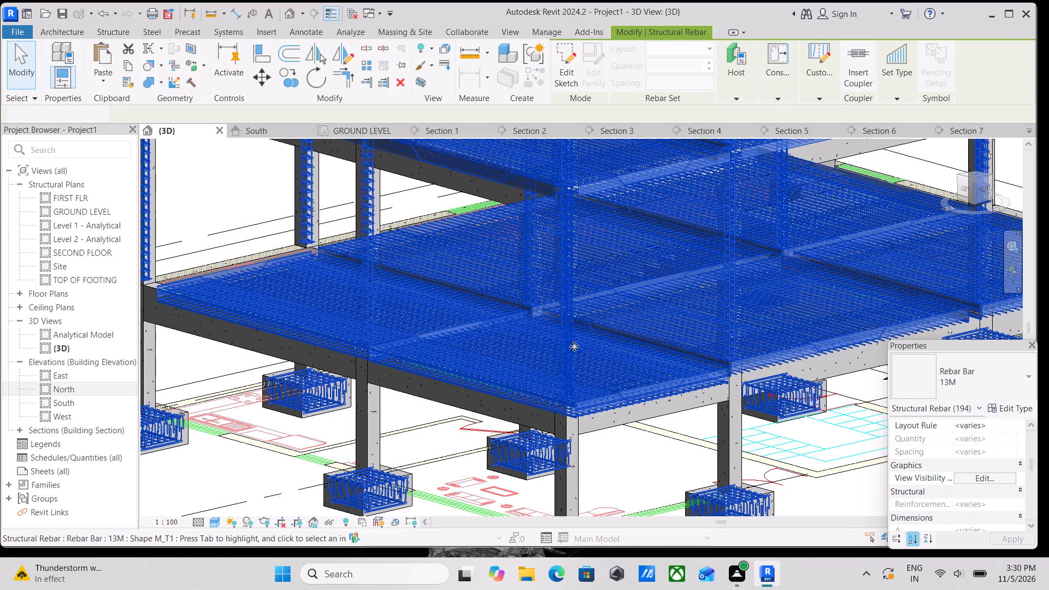
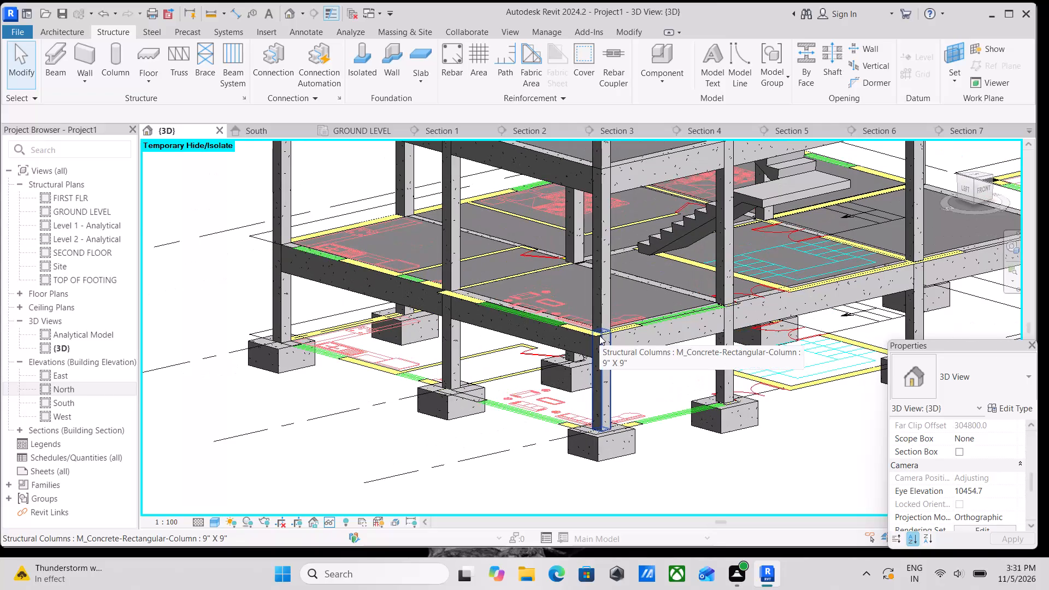
Examine the floors, staircases and footings of the building model from several sides in the {3D} view.
{"action": "scroll", "coordinate": [605, 321], "scroll_direction": "up", "scroll_amount": 3}
{"action": "scroll", "coordinate": [605, 321], "scroll_direction": "down", "scroll_amount": 3}
{"action": "scroll", "coordinate": [605, 321], "scroll_direction": "up", "scroll_amount": 1}
{"action": "scroll", "coordinate": [605, 323], "scroll_direction": "down", "scroll_amount": 2}
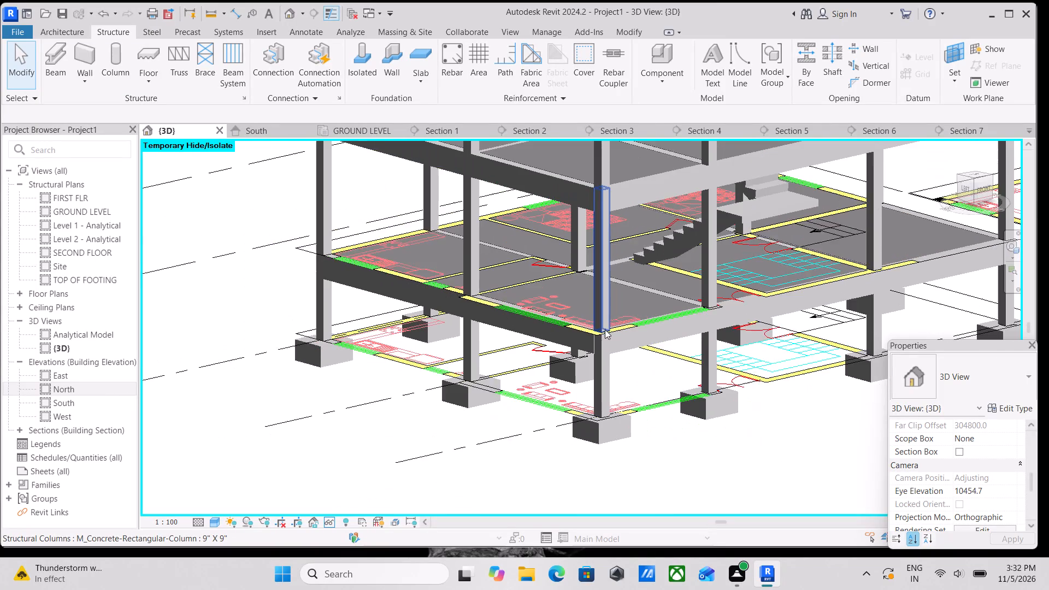
{"action": "scroll", "coordinate": [605, 329], "scroll_direction": "down", "scroll_amount": 2}
{"action": "middle_click_drag", "start_coordinate": [605, 331], "coordinate": [661, 411], "text": "shift"}
{"action": "middle_click_drag", "start_coordinate": [661, 411], "coordinate": [433, 338]}
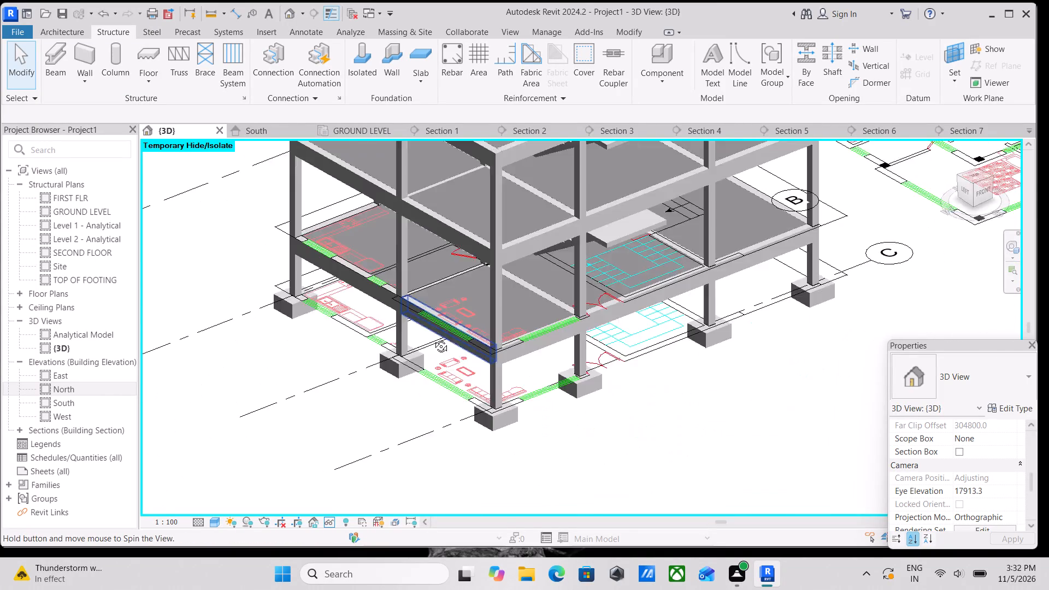
{"action": "middle_click_drag", "start_coordinate": [433, 338], "coordinate": [432, 338]}
{"action": "middle_click_drag", "start_coordinate": [461, 329], "coordinate": [522, 341]}
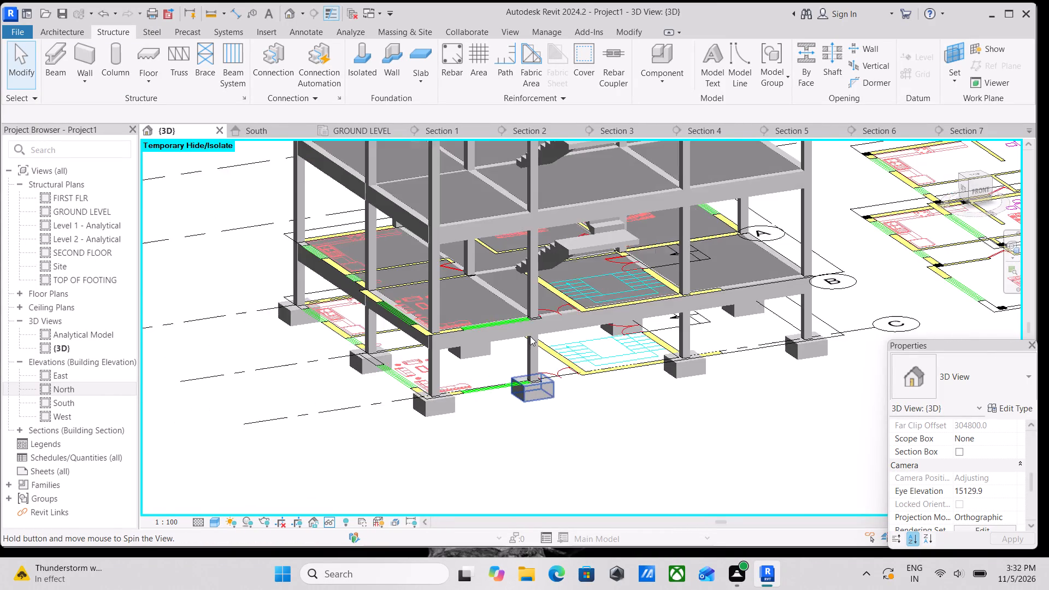
{"action": "middle_click_drag", "start_coordinate": [537, 355], "coordinate": [746, 470]}
{"action": "middle_click_drag", "start_coordinate": [700, 430], "coordinate": [690, 397], "text": "shift"}
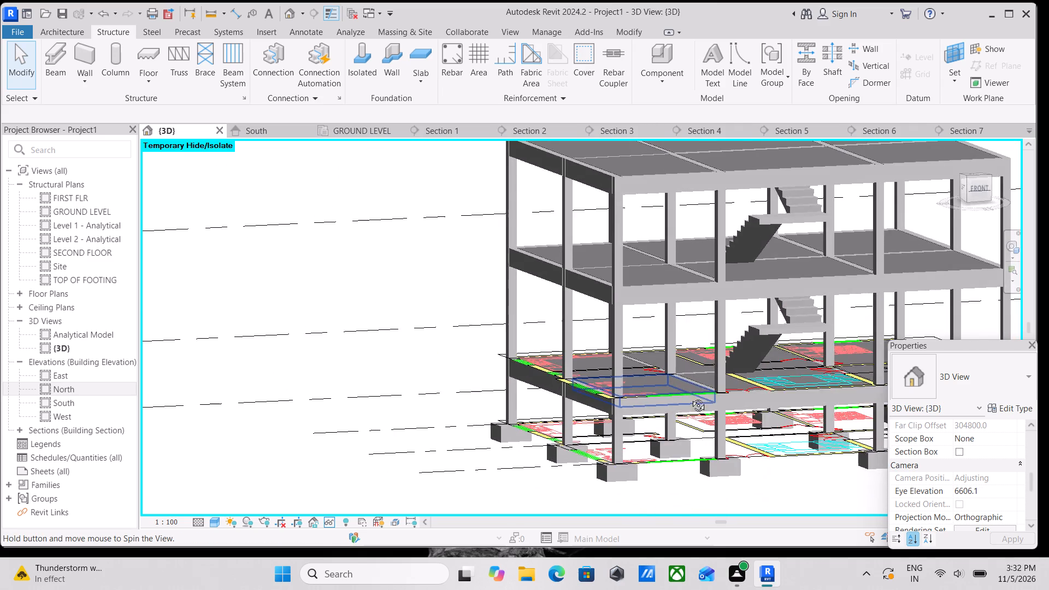
{"action": "middle_click_drag", "start_coordinate": [690, 397], "coordinate": [647, 468], "text": "shift"}
{"action": "middle_click_drag", "start_coordinate": [657, 420], "coordinate": [652, 396], "text": "shift"}
{"action": "middle_click_drag", "start_coordinate": [769, 286], "coordinate": [763, 374]}
{"action": "scroll", "coordinate": [763, 374], "scroll_direction": "up", "scroll_amount": 2}
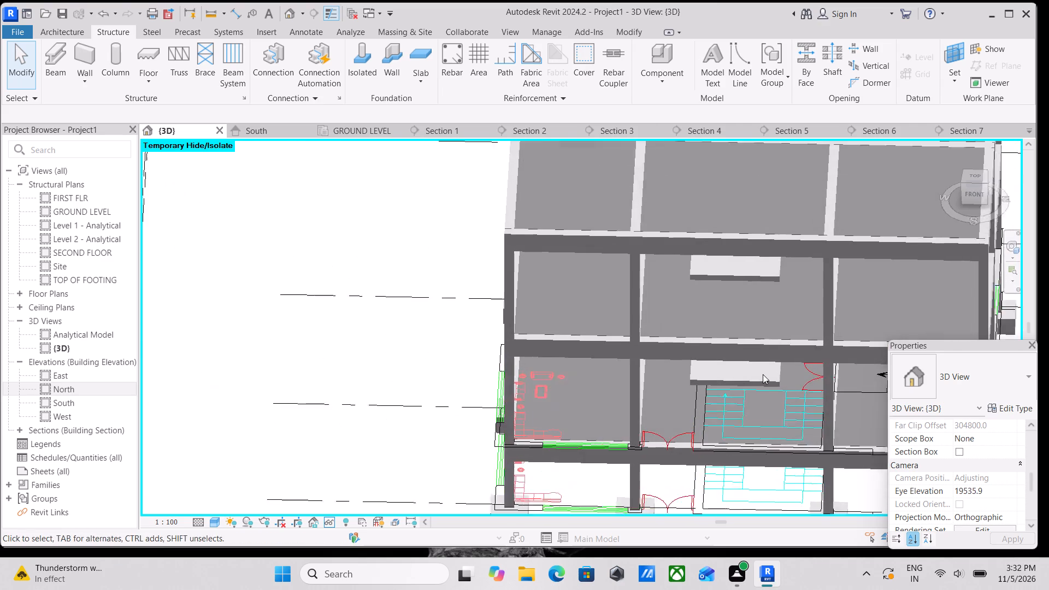
In the GROUND LEVEL plan, start a shaft opening boundary sketch at the staircase between grids B and C.
{"action": "left_click", "coordinate": [345, 128]}
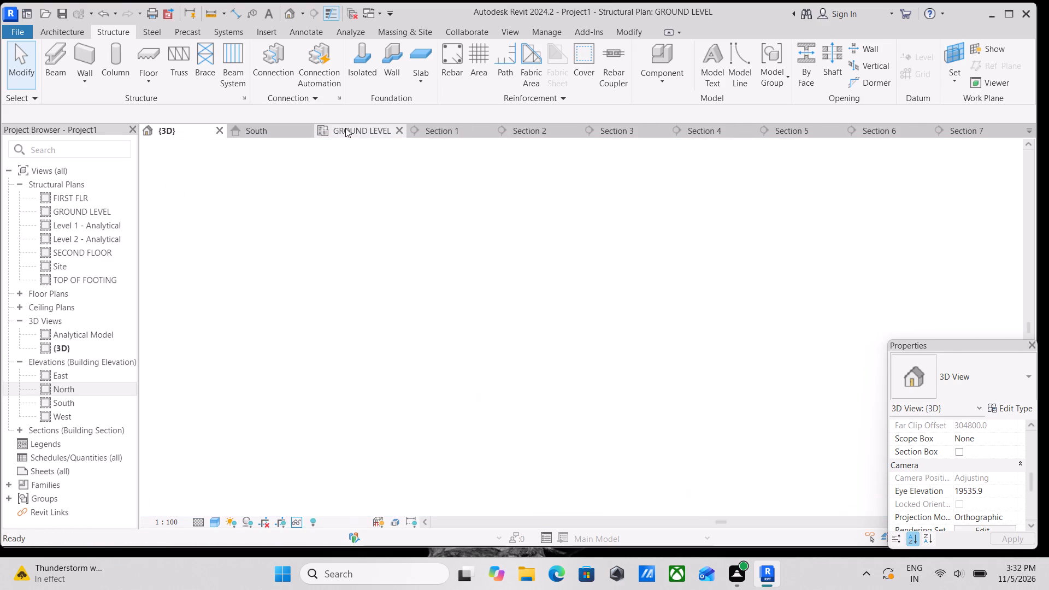
{"action": "scroll", "coordinate": [488, 405], "scroll_direction": "up", "scroll_amount": 2}
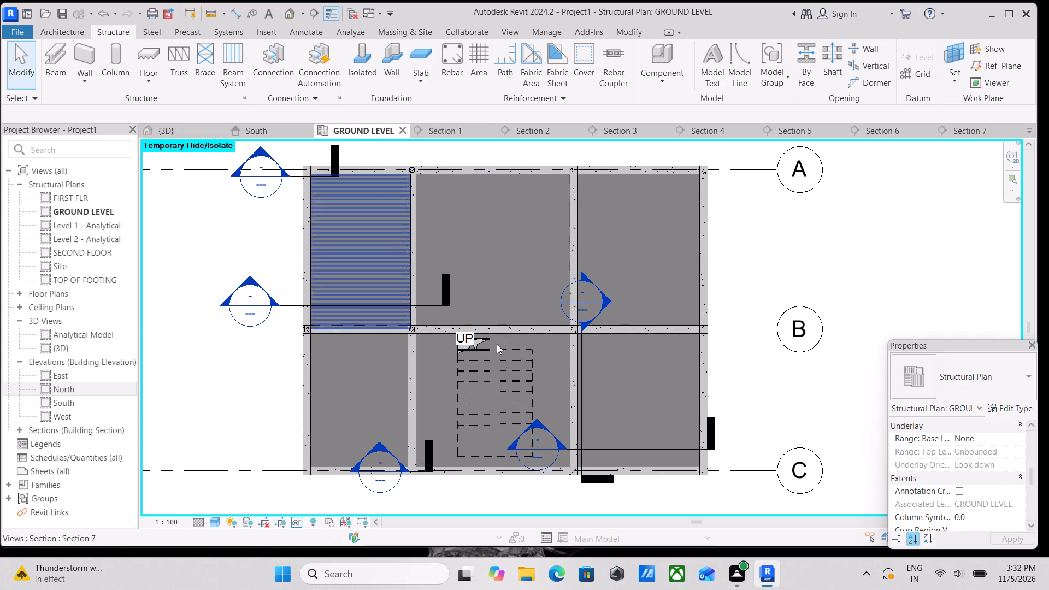
{"action": "scroll", "coordinate": [509, 369], "scroll_direction": "up", "scroll_amount": 3}
{"action": "middle_click_drag", "start_coordinate": [509, 369], "coordinate": [567, 326]}
{"action": "scroll", "coordinate": [567, 326], "scroll_direction": "down", "scroll_amount": 2}
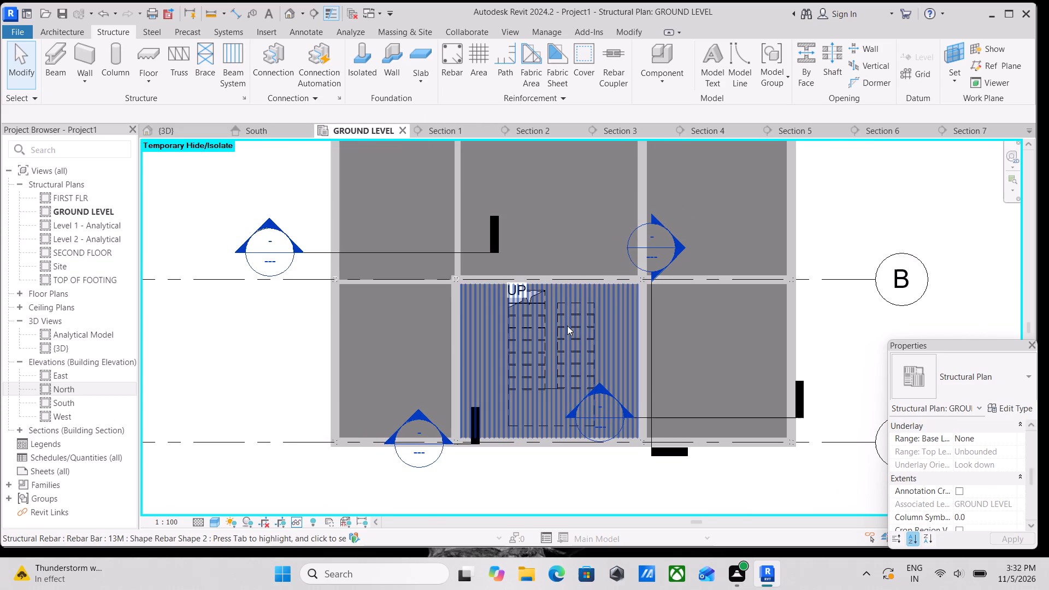
{"action": "scroll", "coordinate": [567, 326], "scroll_direction": "down", "scroll_amount": 1}
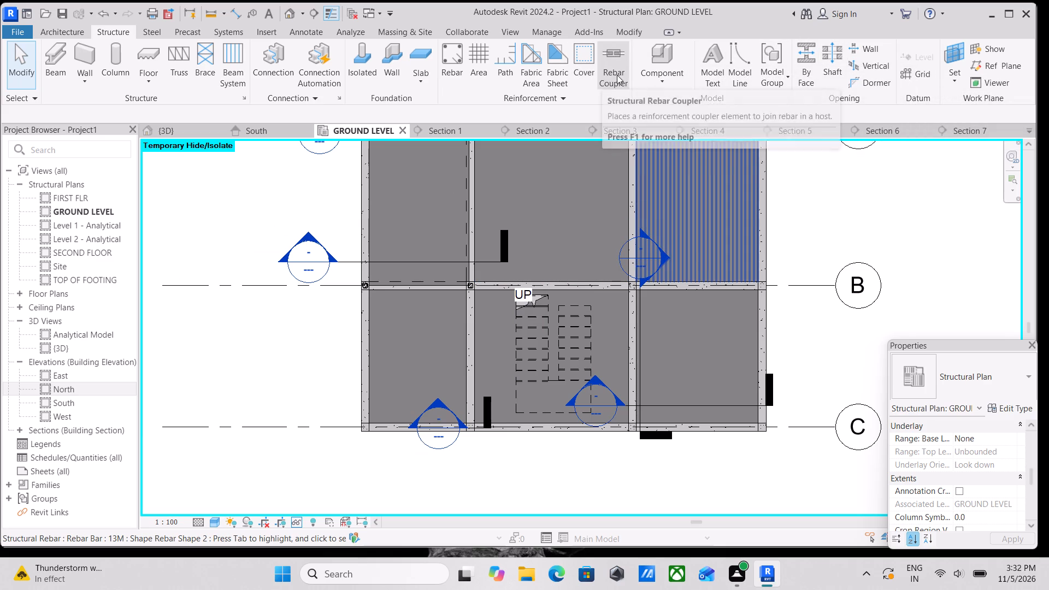
{"action": "left_click", "coordinate": [838, 68]}
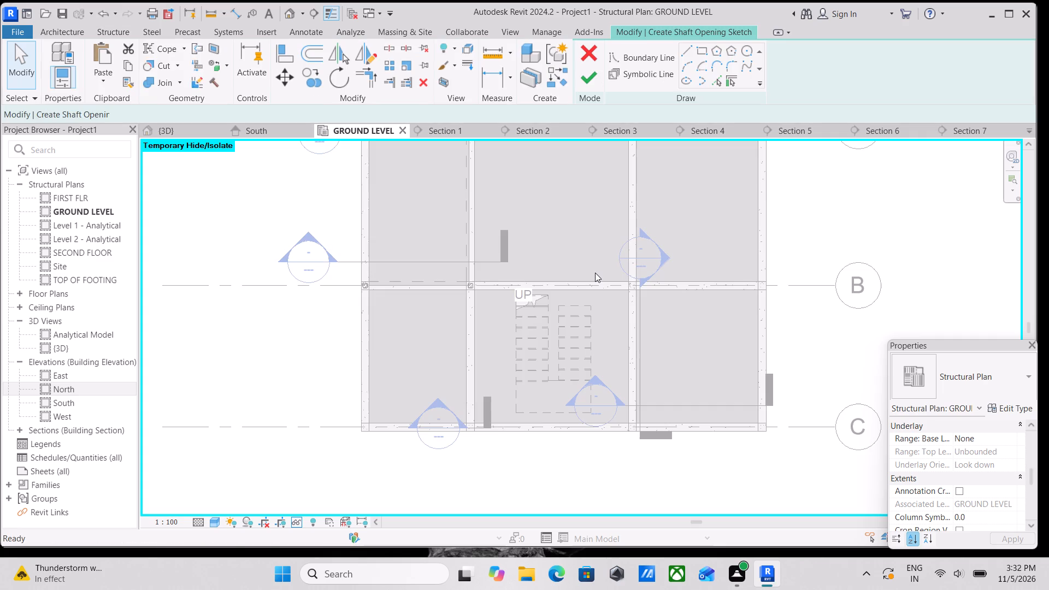
{"action": "scroll", "coordinate": [464, 363], "scroll_direction": "up", "scroll_amount": 1}
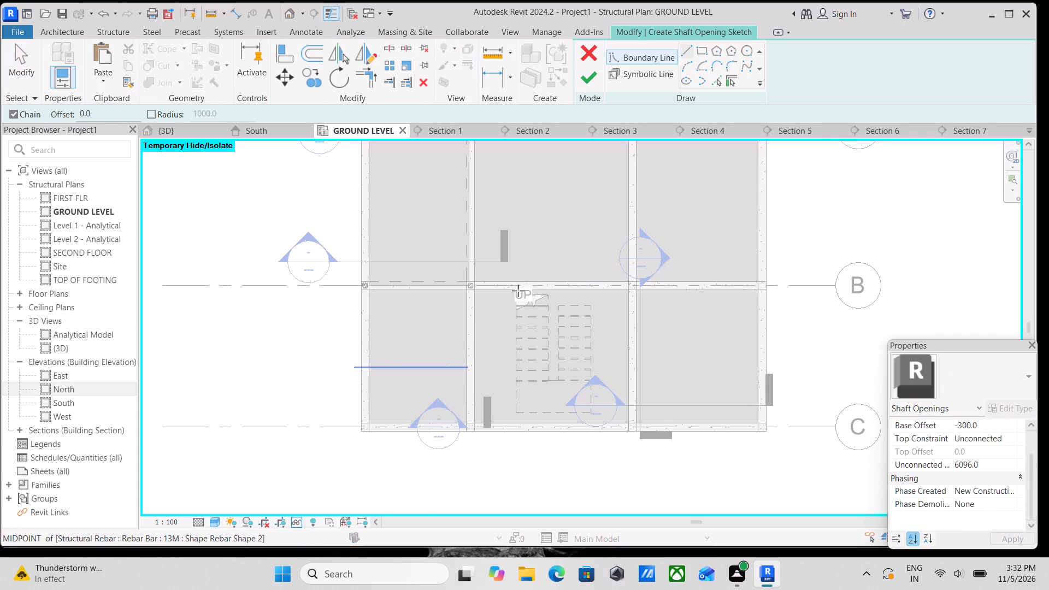
{"action": "scroll", "coordinate": [519, 288], "scroll_direction": "up", "scroll_amount": 5}
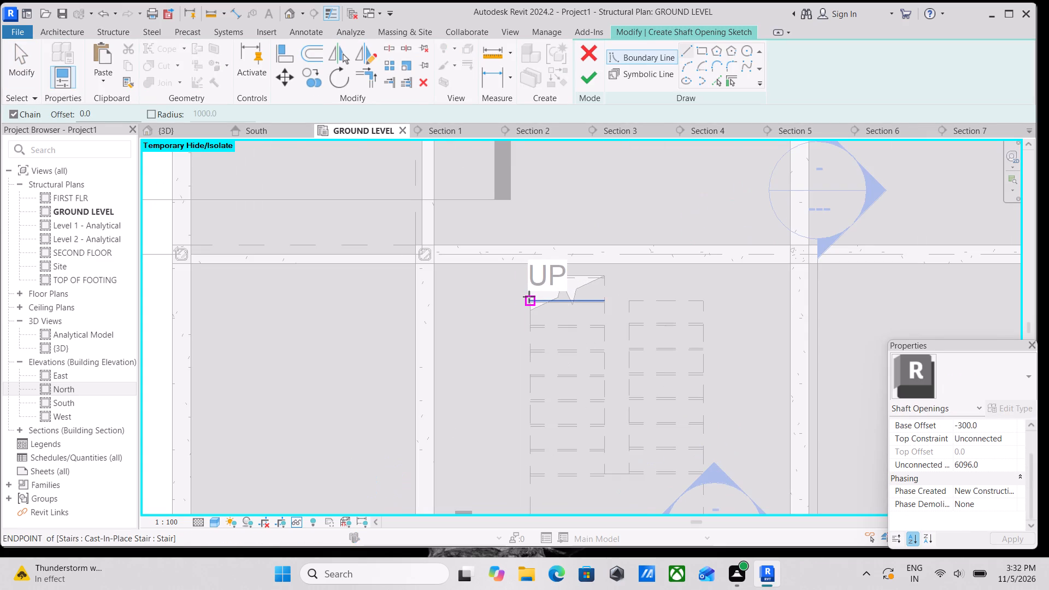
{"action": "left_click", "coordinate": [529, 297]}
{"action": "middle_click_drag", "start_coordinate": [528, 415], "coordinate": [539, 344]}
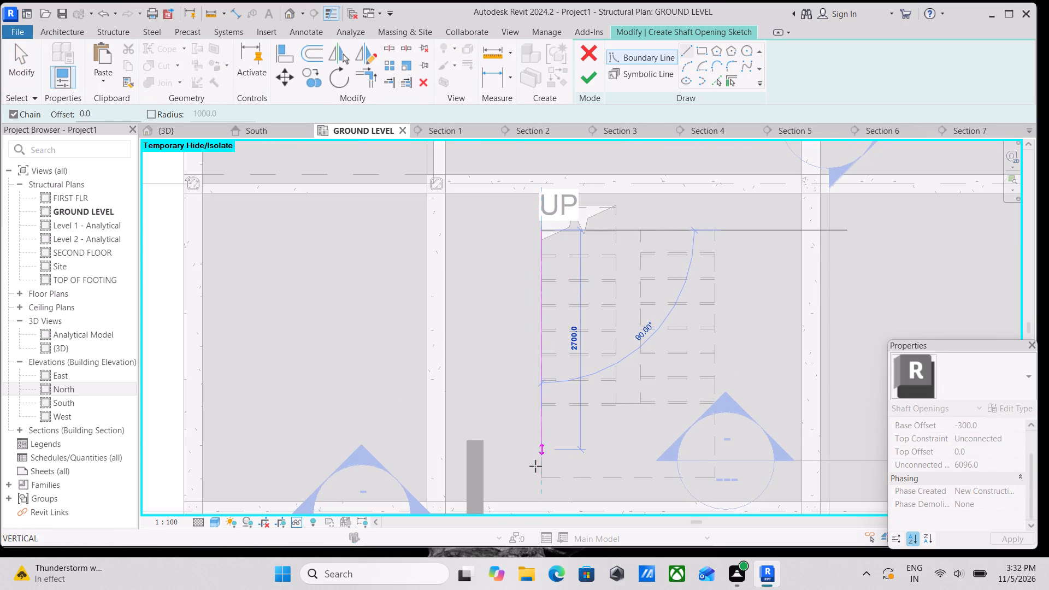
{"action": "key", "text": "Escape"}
Sketch shaft boundary lines along the landing edge (2133.6) and around the flight without the UP label: outer side 3048, end 914.4, inner side 2108.6.
{"action": "scroll", "coordinate": [546, 471], "scroll_direction": "down", "scroll_amount": 1}
{"action": "middle_click_drag", "start_coordinate": [546, 471], "coordinate": [548, 457]}
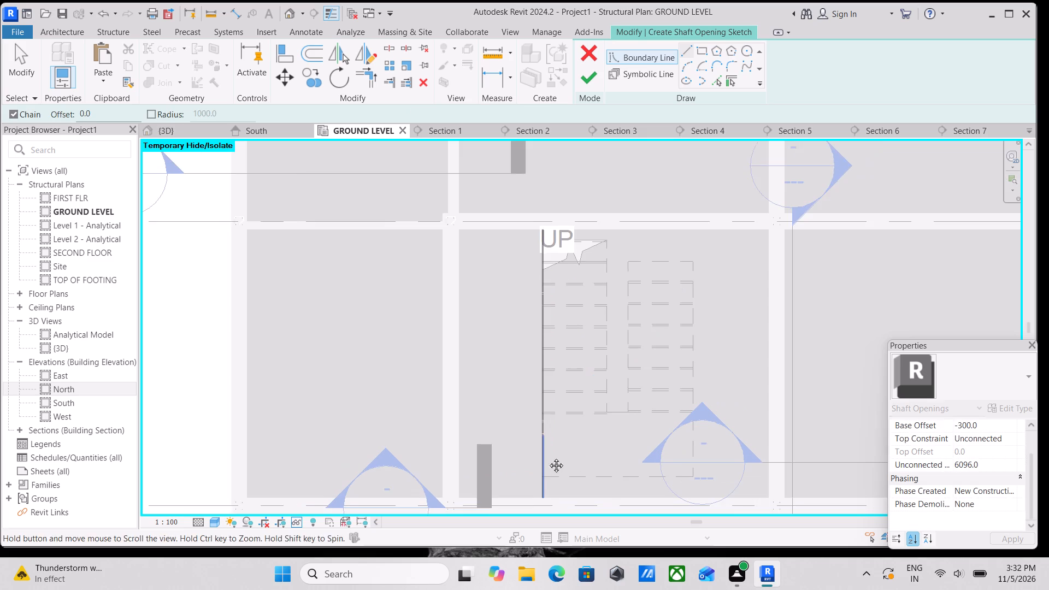
{"action": "middle_click_drag", "start_coordinate": [548, 457], "coordinate": [550, 430]}
{"action": "left_click", "coordinate": [546, 431]}
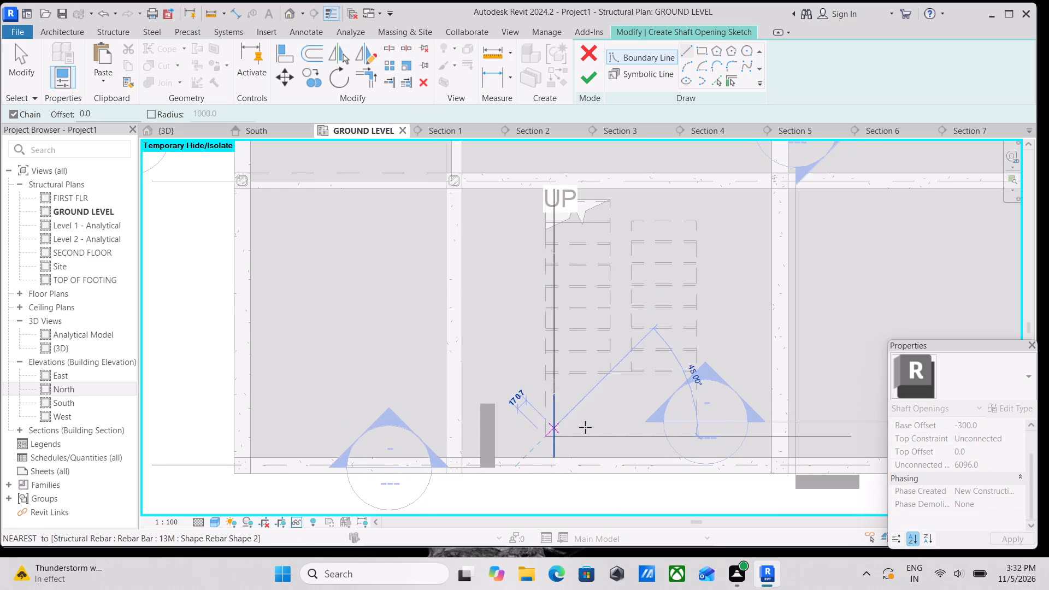
{"action": "left_click", "coordinate": [699, 435]}
{"action": "middle_click_drag", "start_coordinate": [702, 405], "coordinate": [684, 533]}
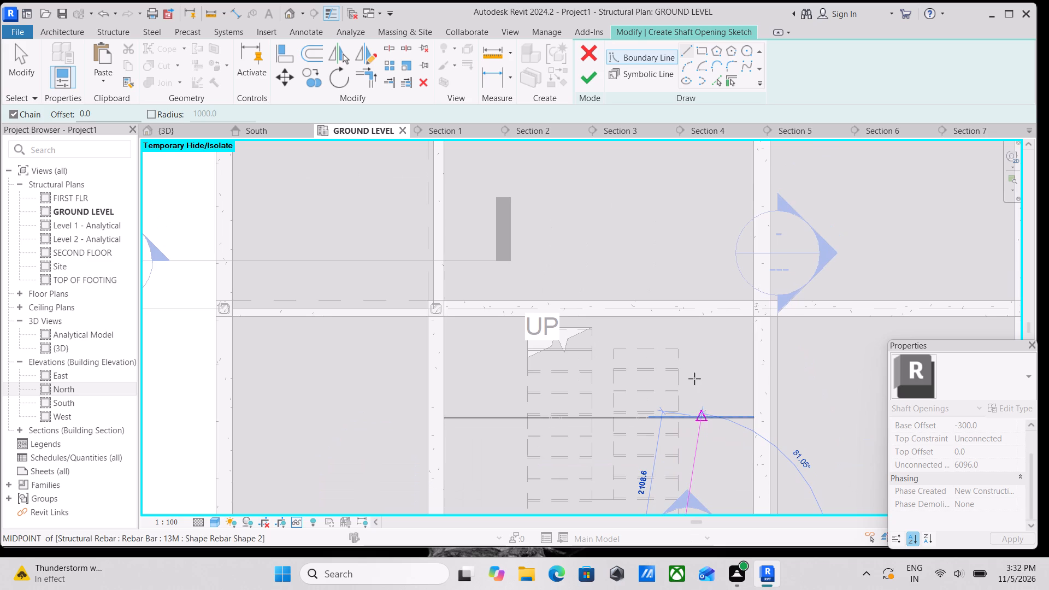
{"action": "left_click", "coordinate": [680, 346]}
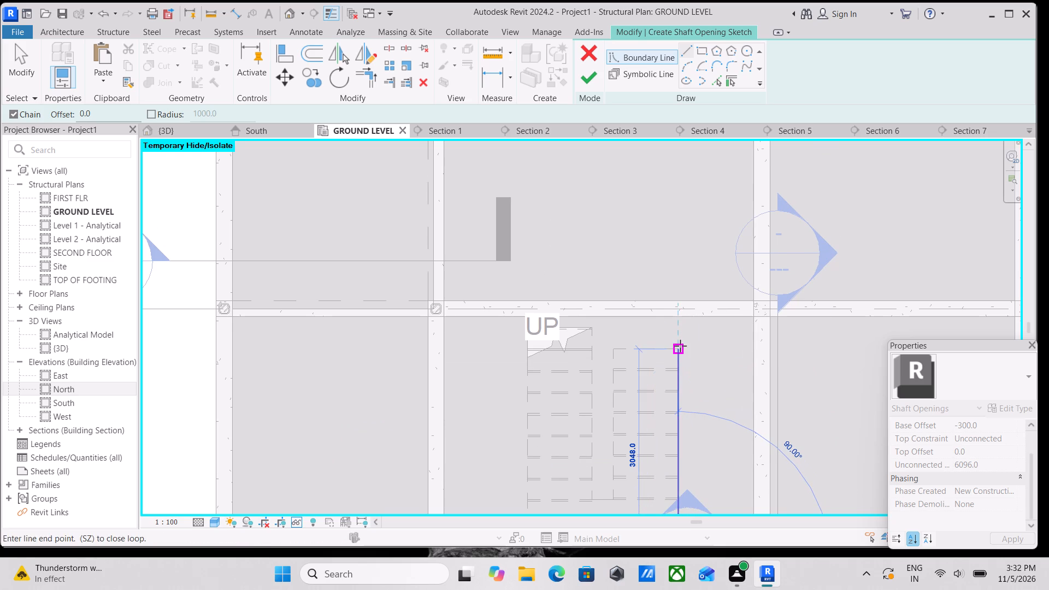
{"action": "left_click", "coordinate": [610, 347]}
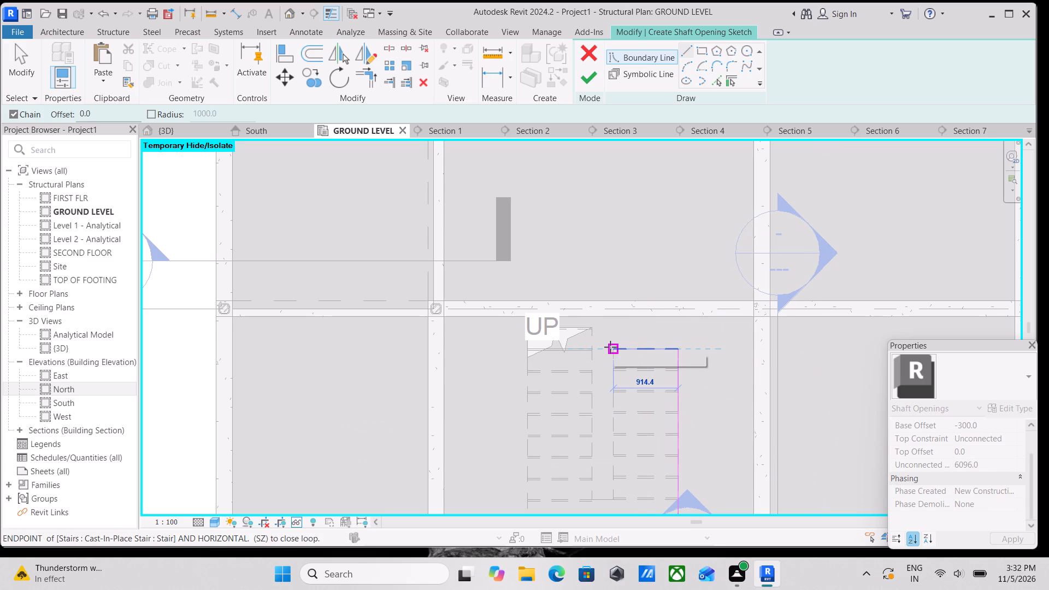
{"action": "middle_click_drag", "start_coordinate": [610, 456], "coordinate": [617, 363]}
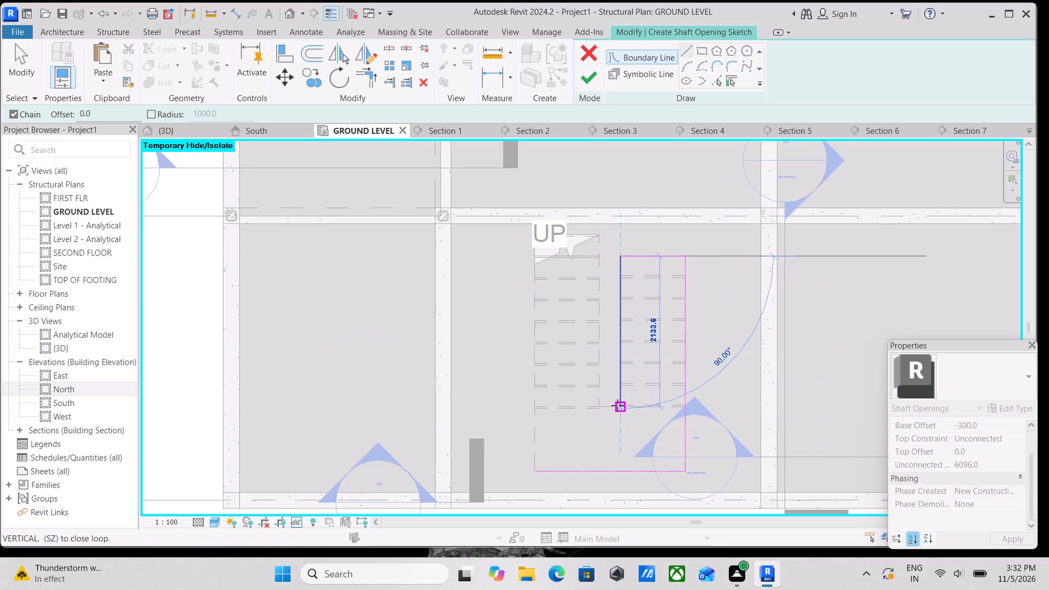
{"action": "scroll", "coordinate": [618, 402], "scroll_direction": "up", "scroll_amount": 6}
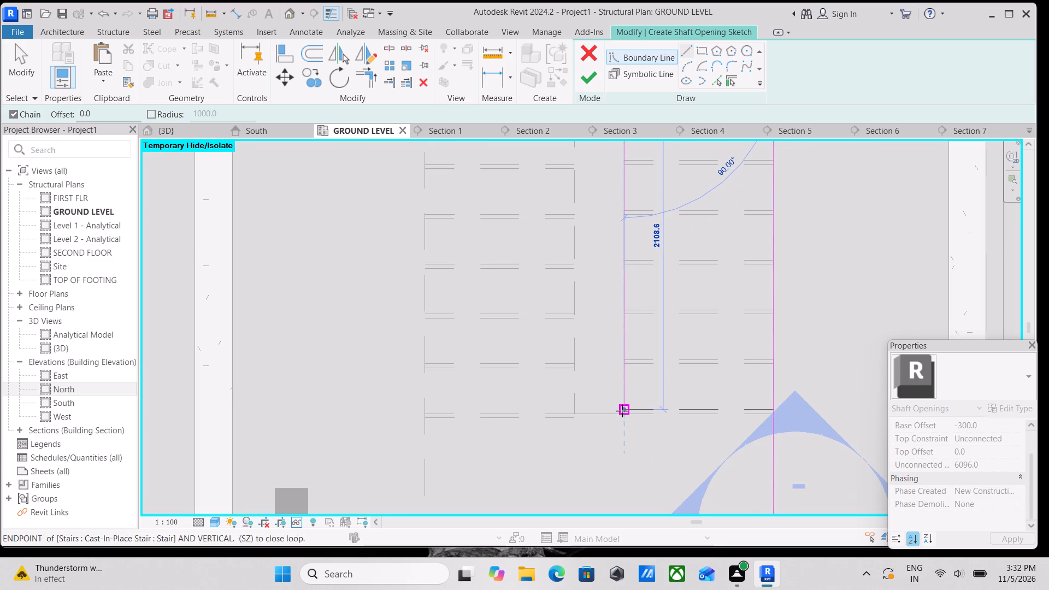
{"action": "left_click", "coordinate": [622, 411]}
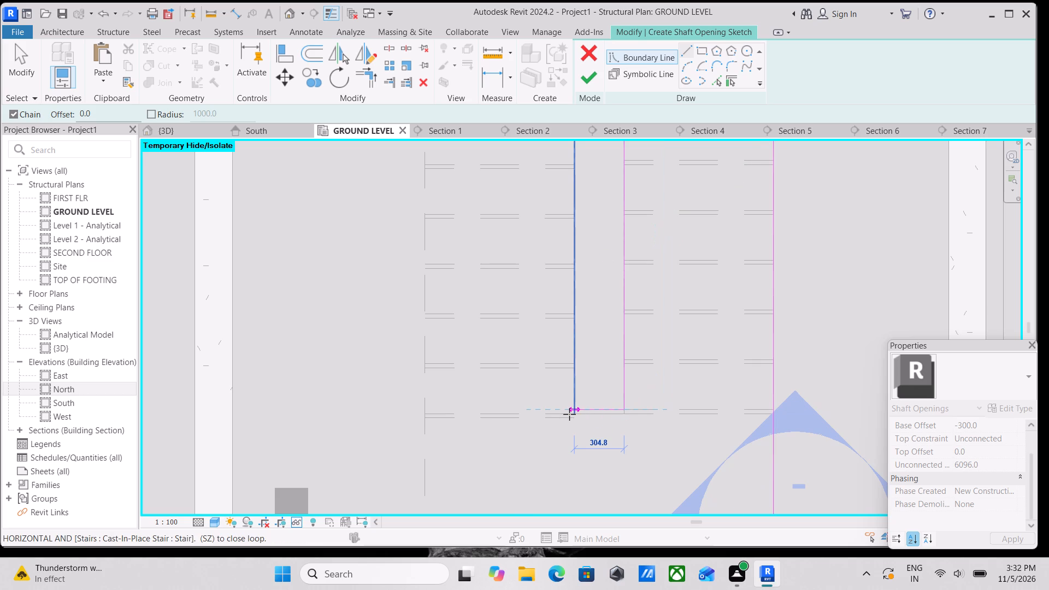
{"action": "scroll", "coordinate": [574, 415], "scroll_direction": "up", "scroll_amount": 2}
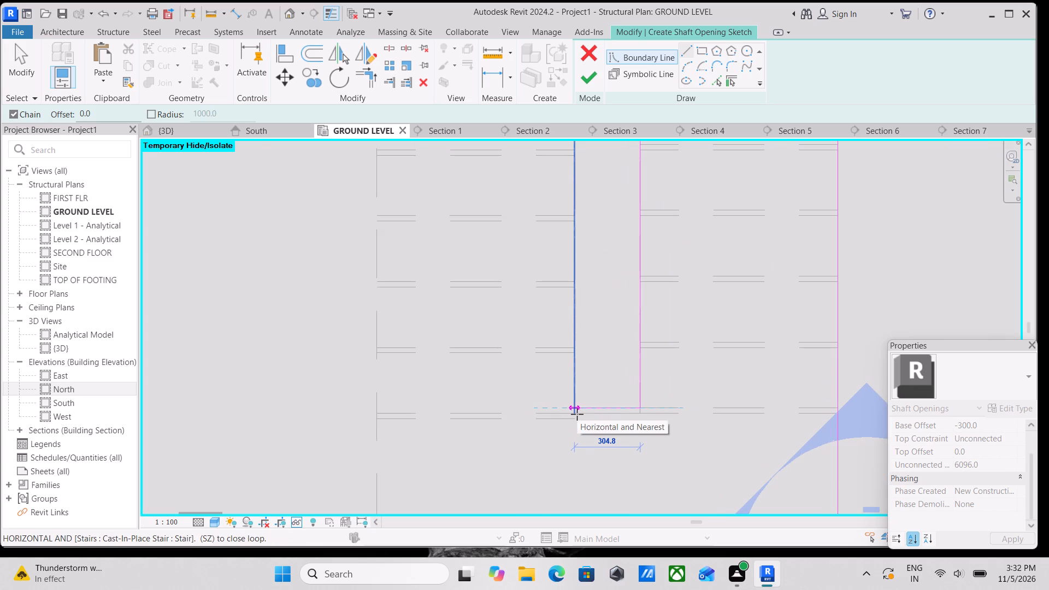
{"action": "key", "text": "Escape"}
Extend the boundary's inner side by 25 to the landing edge and draw a 304.8 line across the gap between the flights.
{"action": "scroll", "coordinate": [643, 410], "scroll_direction": "up", "scroll_amount": 3}
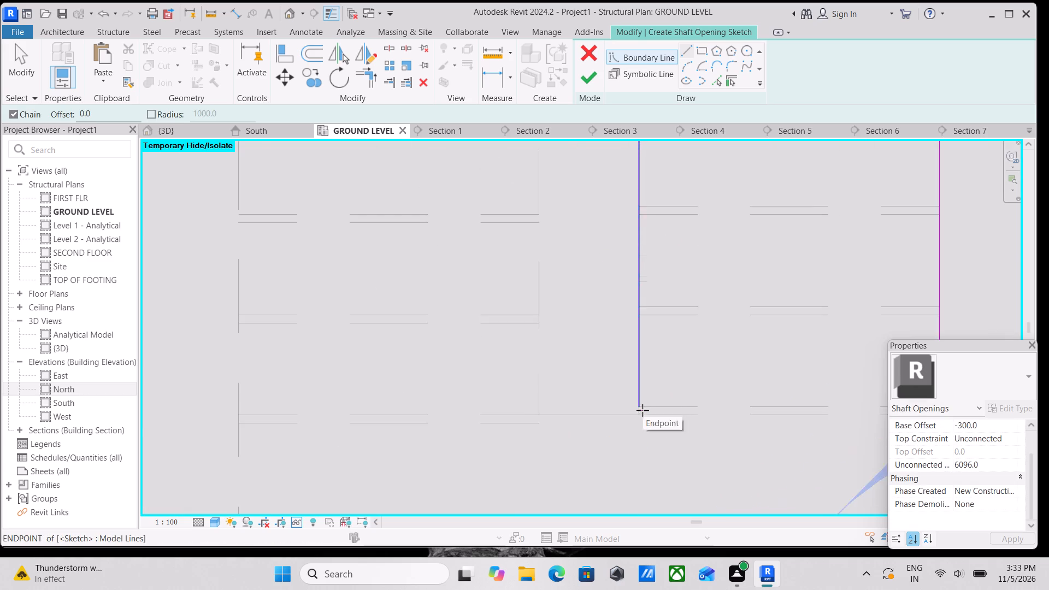
{"action": "scroll", "coordinate": [643, 410], "scroll_direction": "up", "scroll_amount": 3}
{"action": "left_click", "coordinate": [639, 406]}
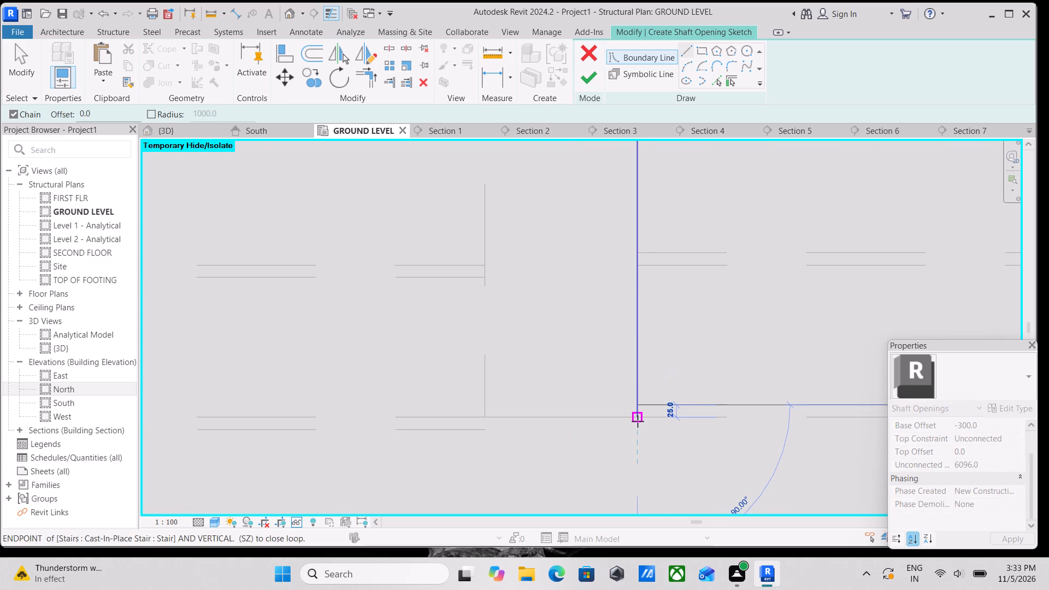
{"action": "left_click", "coordinate": [638, 421]}
{"action": "left_click", "coordinate": [487, 416]}
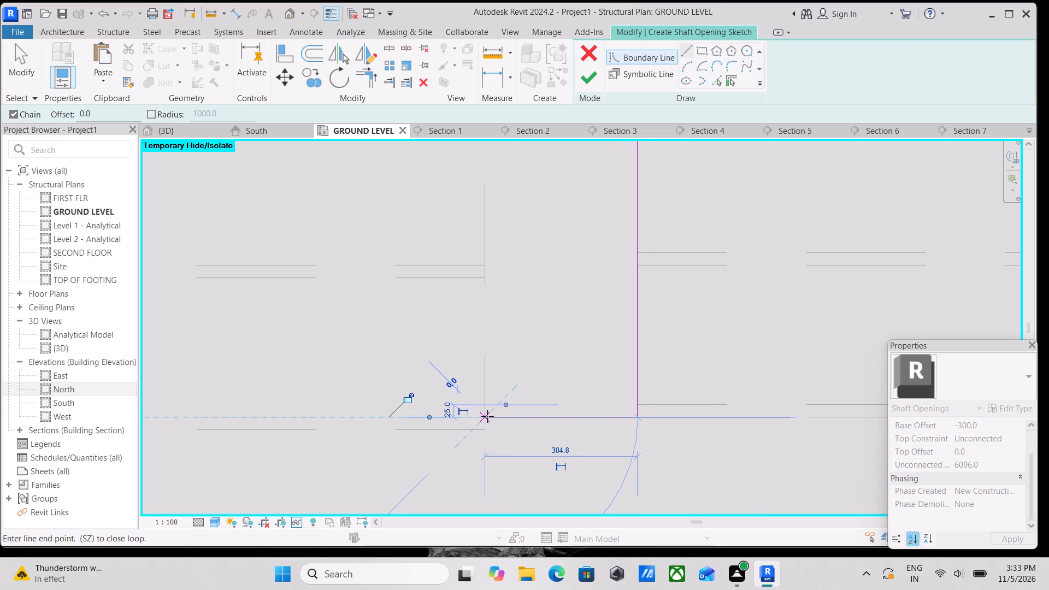
Close the shaft boundary around the UP flight: 2438.4 along its inner side, across its end, and 3352.8 along its outer side to the landing corner.
{"action": "scroll", "coordinate": [488, 400], "scroll_direction": "down", "scroll_amount": 2}
{"action": "middle_click_drag", "start_coordinate": [488, 400], "coordinate": [470, 580]}
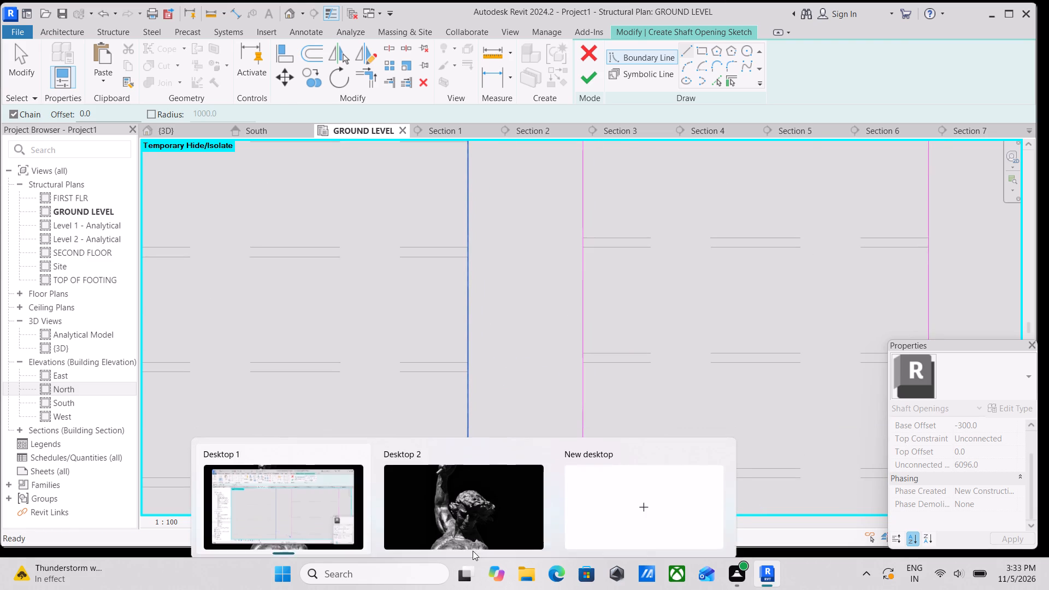
{"action": "scroll", "coordinate": [473, 551], "scroll_direction": "down", "scroll_amount": 2}
{"action": "middle_click_drag", "start_coordinate": [473, 551], "coordinate": [473, 589]}
{"action": "scroll", "coordinate": [500, 423], "scroll_direction": "down", "scroll_amount": 2}
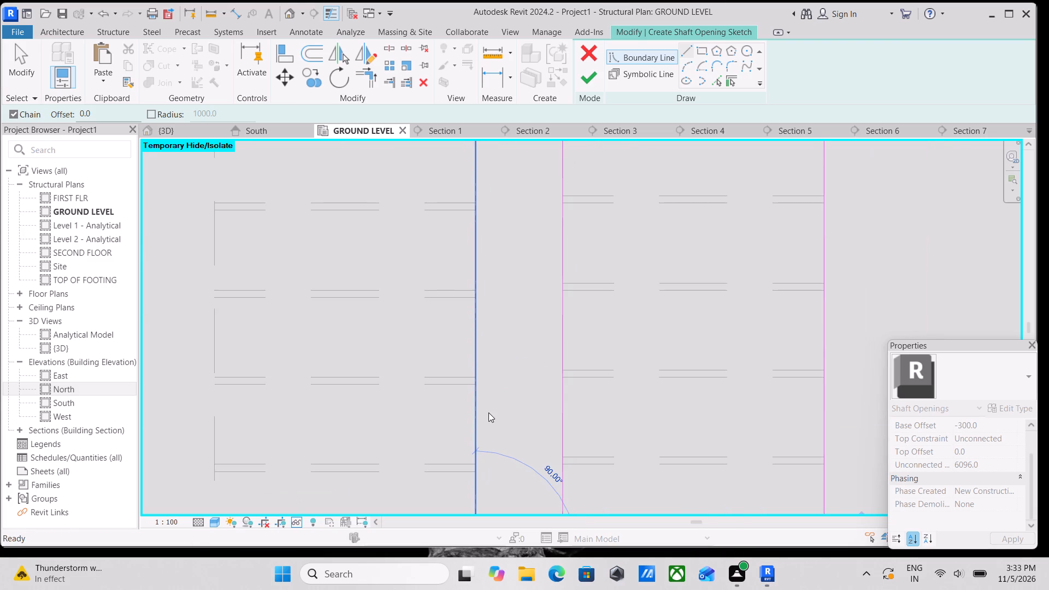
{"action": "scroll", "coordinate": [506, 220], "scroll_direction": "down", "scroll_amount": 5}
{"action": "middle_click_drag", "start_coordinate": [505, 256], "coordinate": [515, 404]}
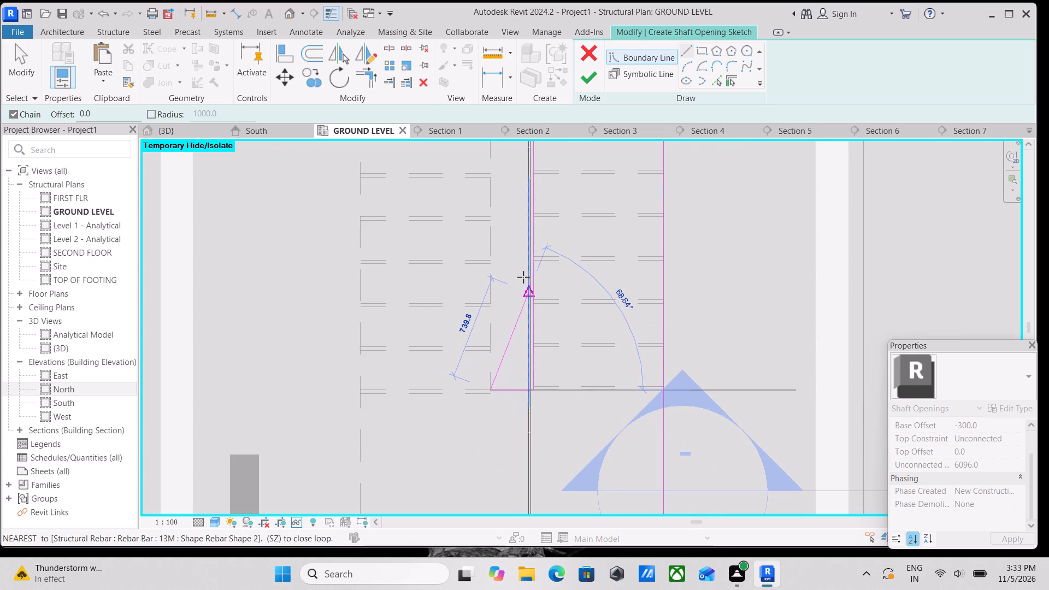
{"action": "scroll", "coordinate": [523, 277], "scroll_direction": "down", "scroll_amount": 2}
{"action": "middle_click_drag", "start_coordinate": [522, 278], "coordinate": [489, 490]}
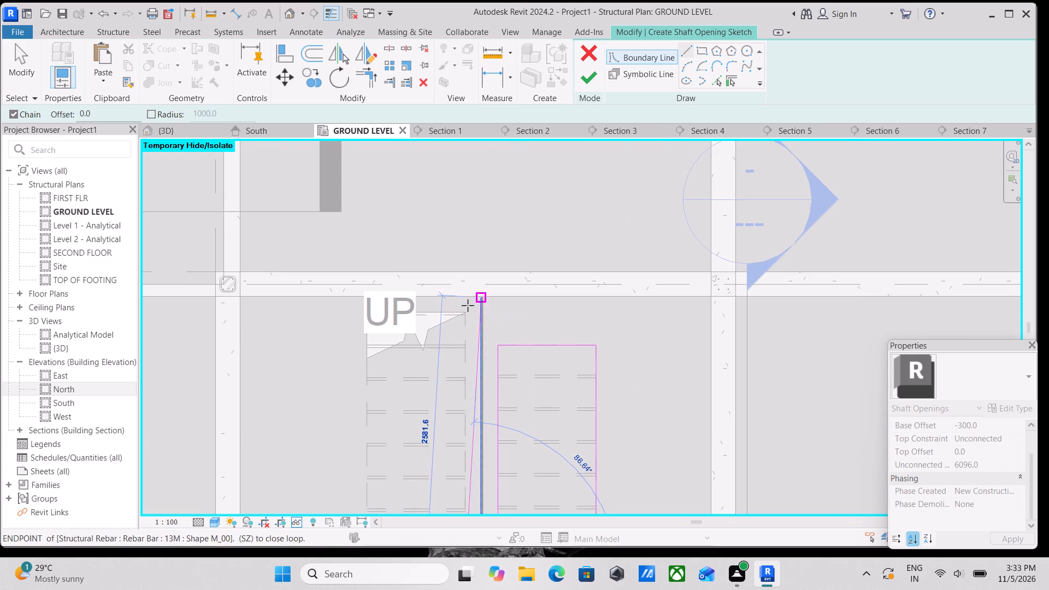
{"action": "left_click", "coordinate": [462, 310]}
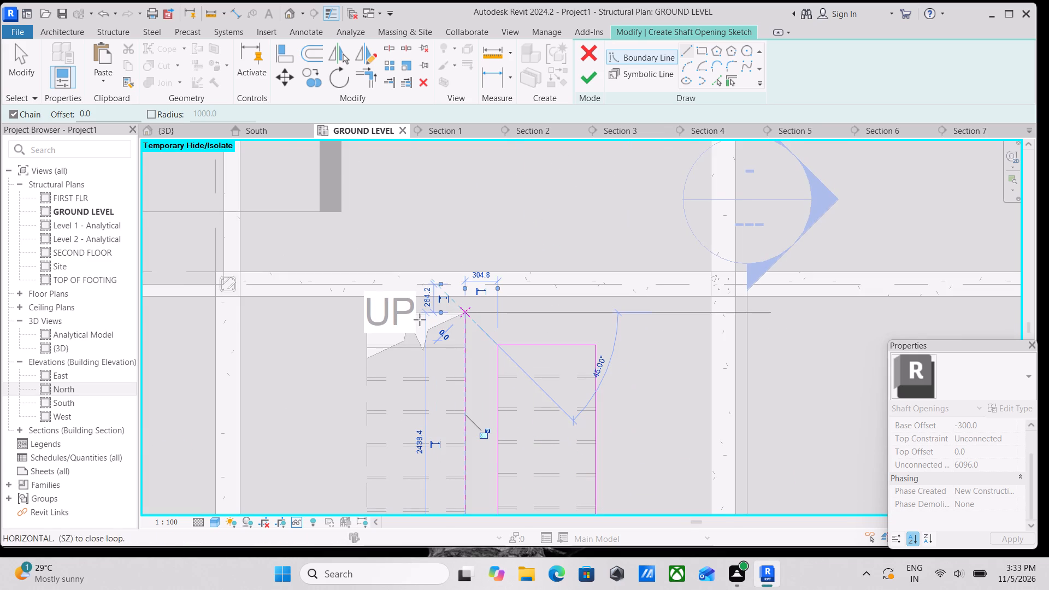
{"action": "scroll", "coordinate": [363, 325], "scroll_direction": "up", "scroll_amount": 2}
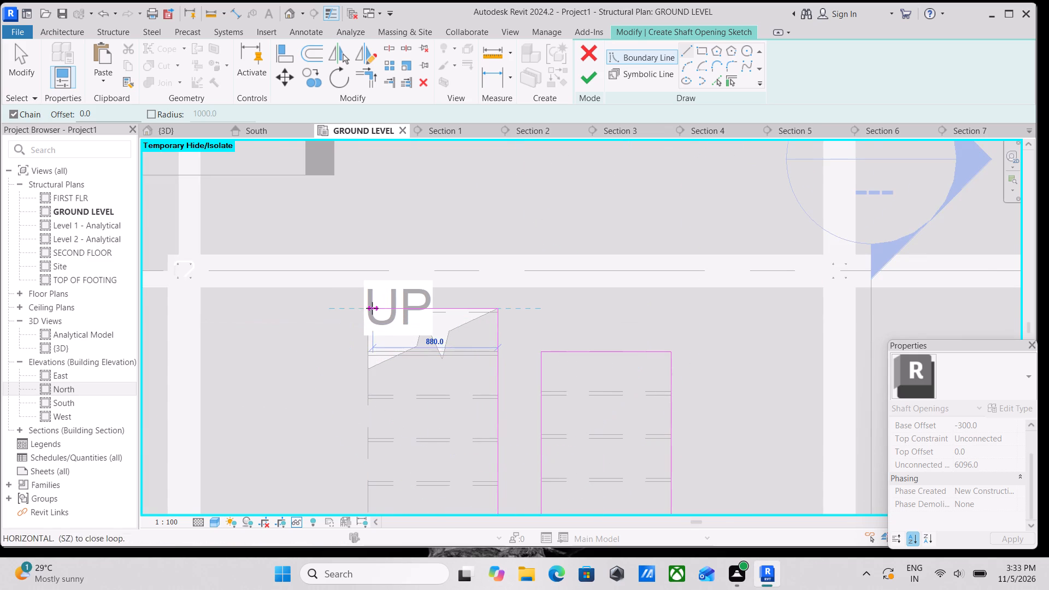
{"action": "left_click", "coordinate": [372, 308]}
{"action": "scroll", "coordinate": [347, 369], "scroll_direction": "down", "scroll_amount": 2}
{"action": "middle_click_drag", "start_coordinate": [347, 369], "coordinate": [361, 337]}
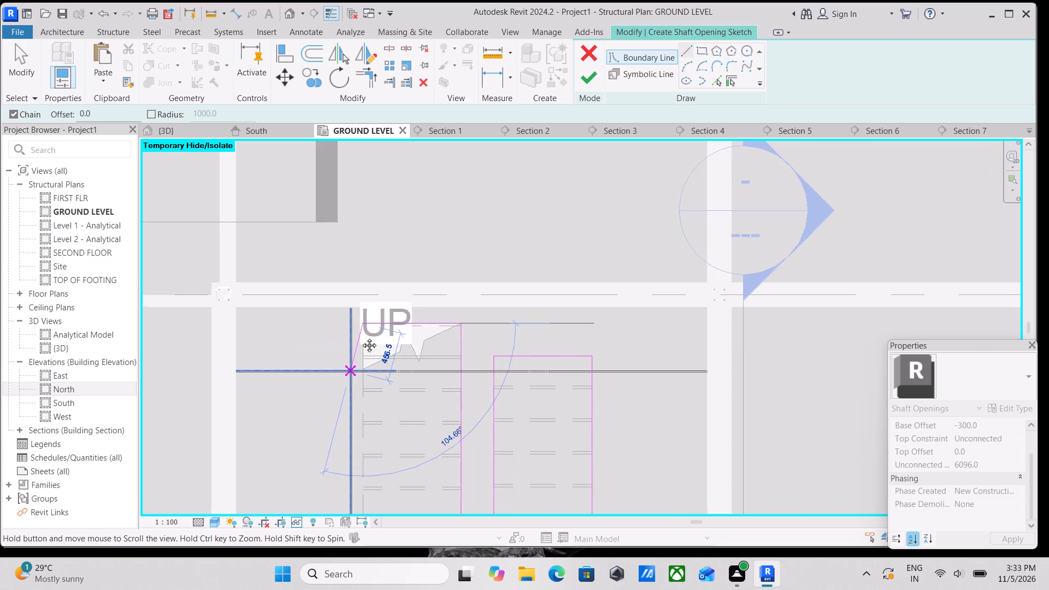
{"action": "middle_click_drag", "start_coordinate": [361, 337], "coordinate": [411, 273]}
{"action": "scroll", "coordinate": [422, 376], "scroll_direction": "down", "scroll_amount": 2}
{"action": "middle_click_drag", "start_coordinate": [422, 376], "coordinate": [460, 318]}
{"action": "scroll", "coordinate": [453, 369], "scroll_direction": "down", "scroll_amount": 1}
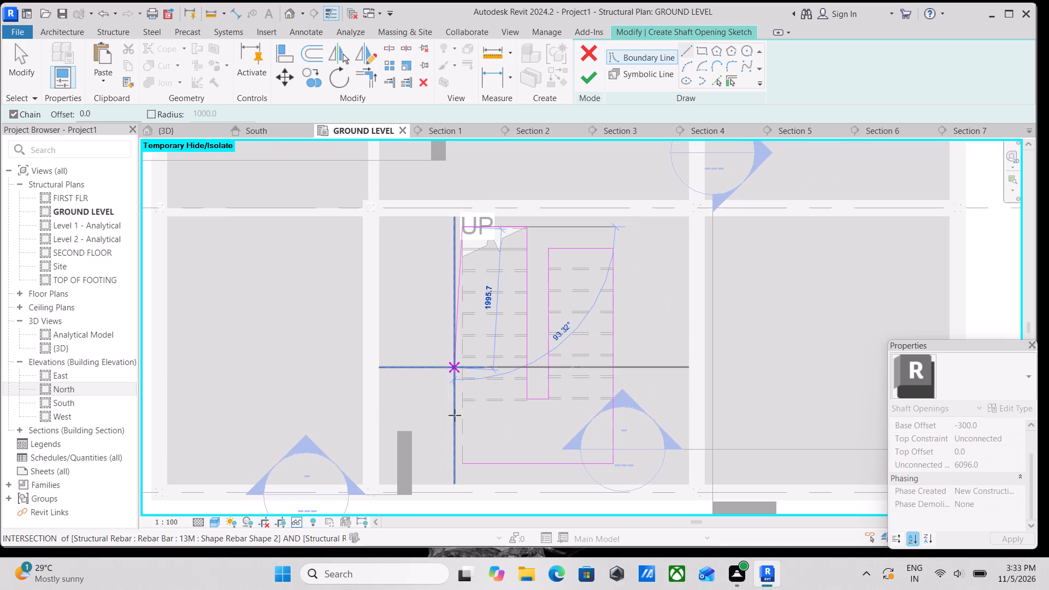
{"action": "scroll", "coordinate": [458, 463], "scroll_direction": "up", "scroll_amount": 2}
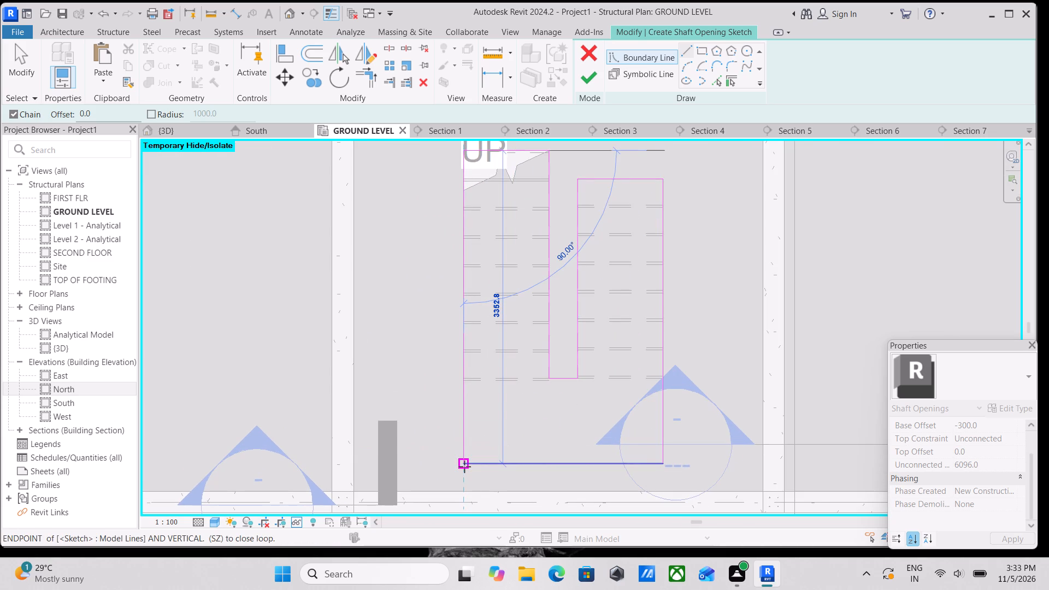
{"action": "left_click", "coordinate": [464, 466]}
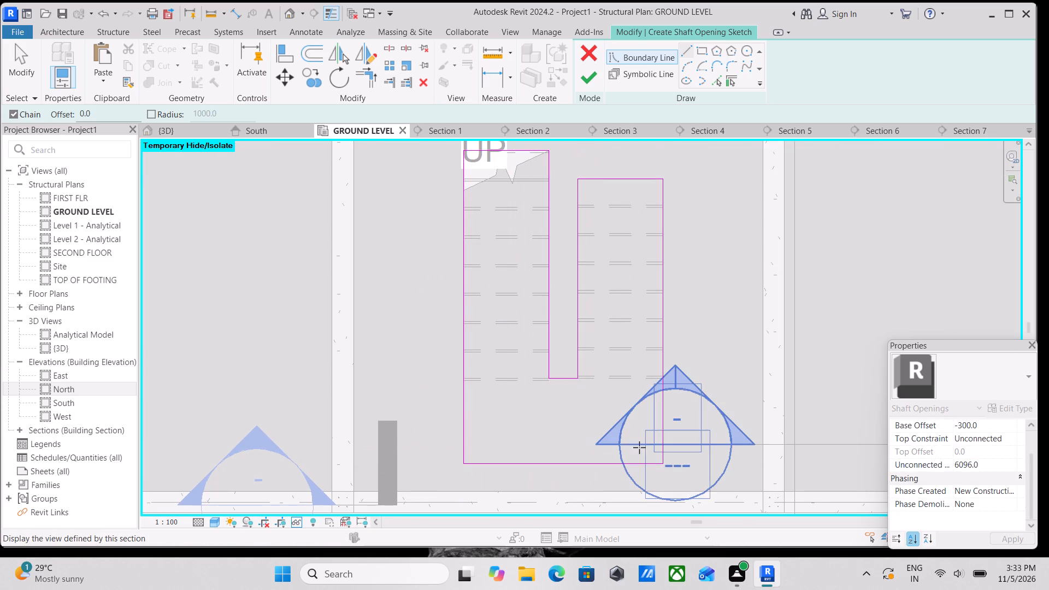
Finish the shaft opening sketch with the closed boundary around both stair flights and the landing.
{"action": "scroll", "coordinate": [524, 427], "scroll_direction": "down", "scroll_amount": 2}
{"action": "middle_click_drag", "start_coordinate": [520, 430], "coordinate": [520, 435]}
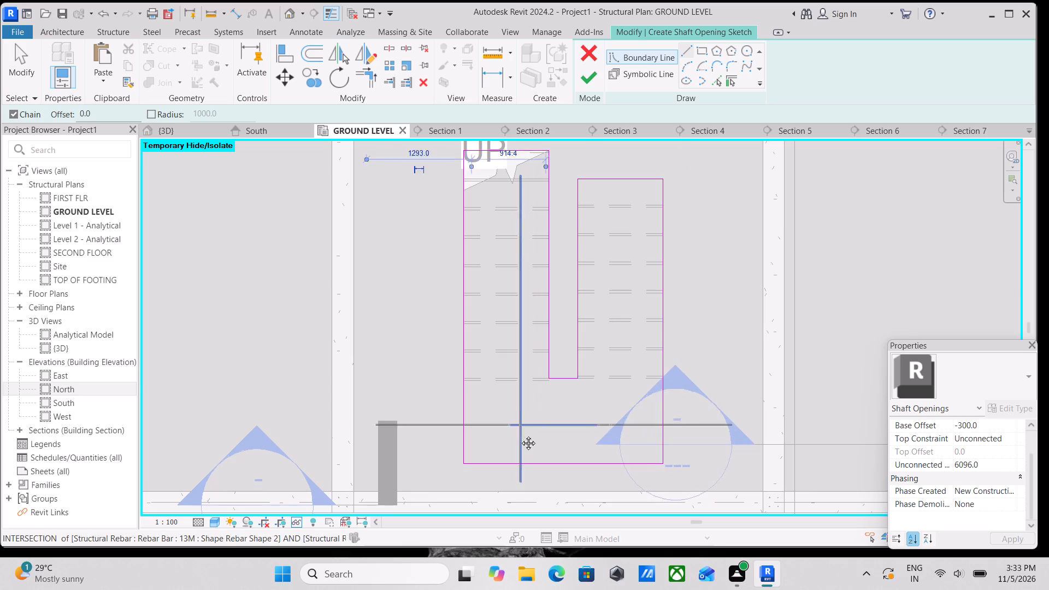
{"action": "middle_click_drag", "start_coordinate": [520, 435], "coordinate": [537, 487]}
{"action": "key", "text": "Escape"}
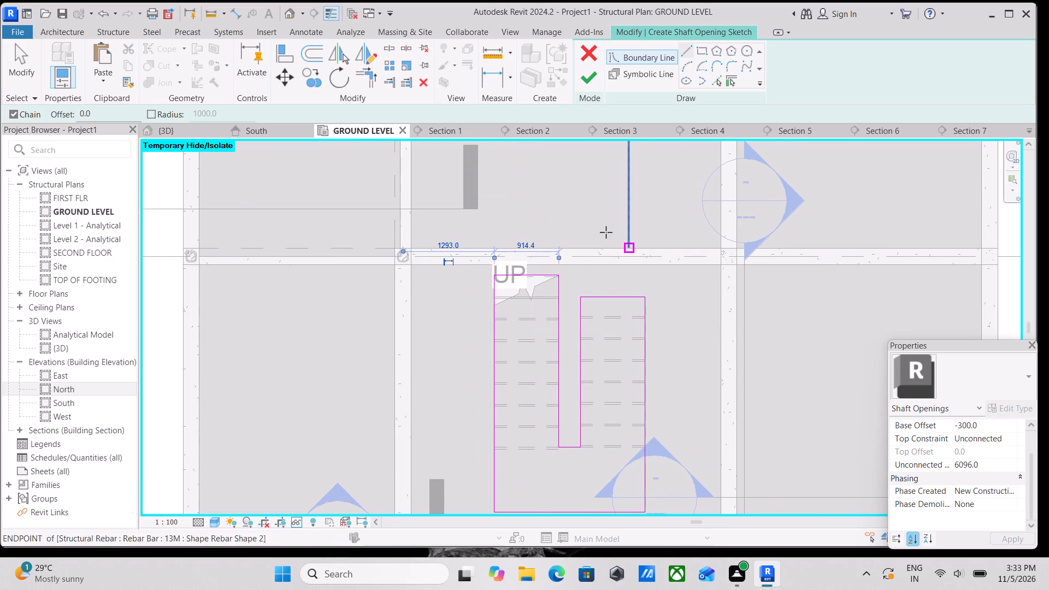
{"action": "key", "text": "Escape"}
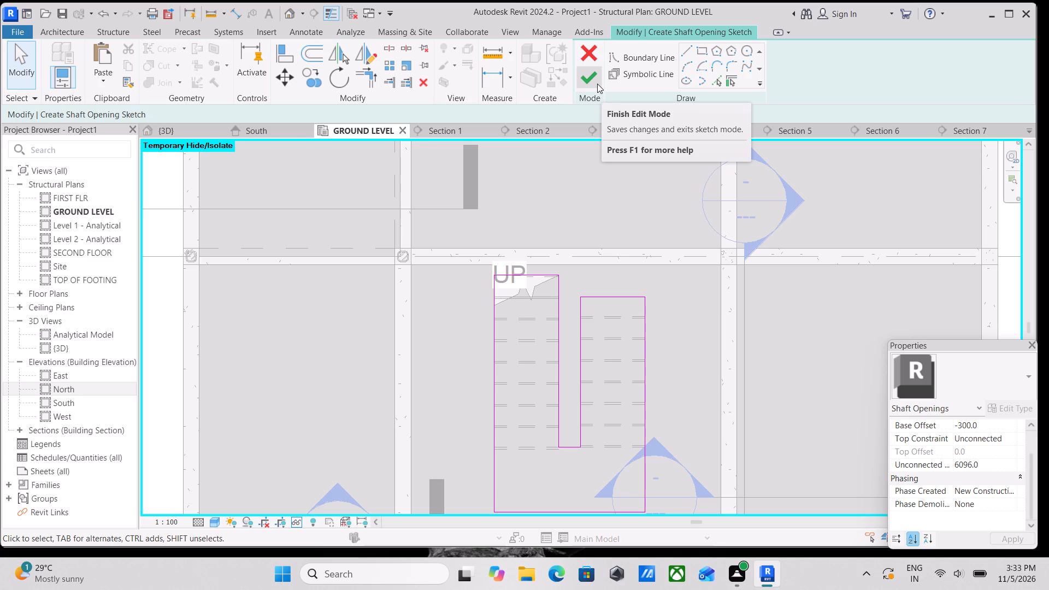
{"action": "left_click", "coordinate": [584, 85]}
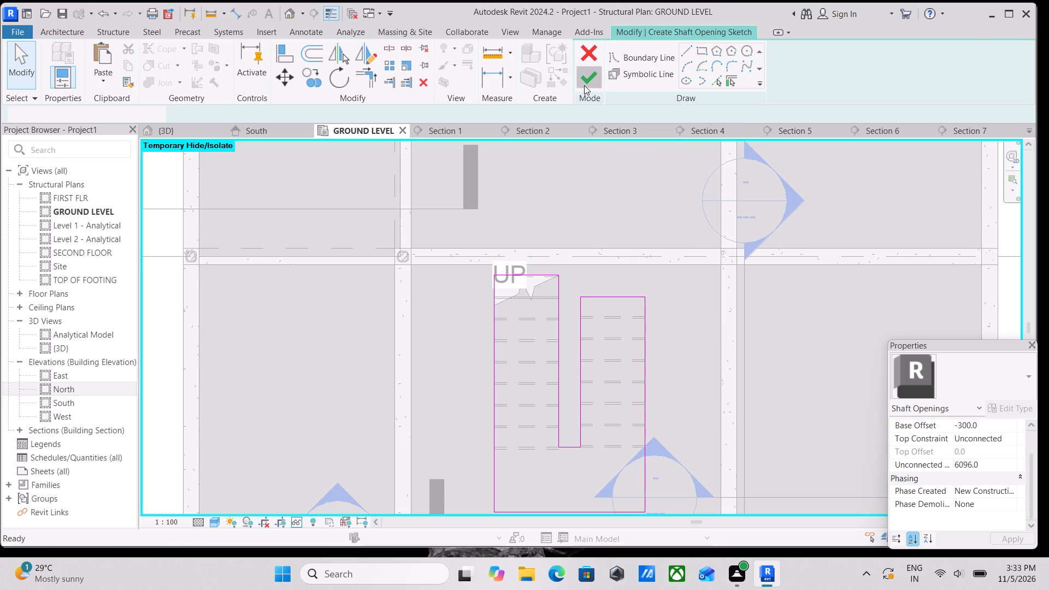
In the 3D view, stretch the shaft opening's top up through the SECOND FLOOR slab to an unconnected height of about 6574.
{"action": "scroll", "coordinate": [533, 320], "scroll_direction": "down", "scroll_amount": 2}
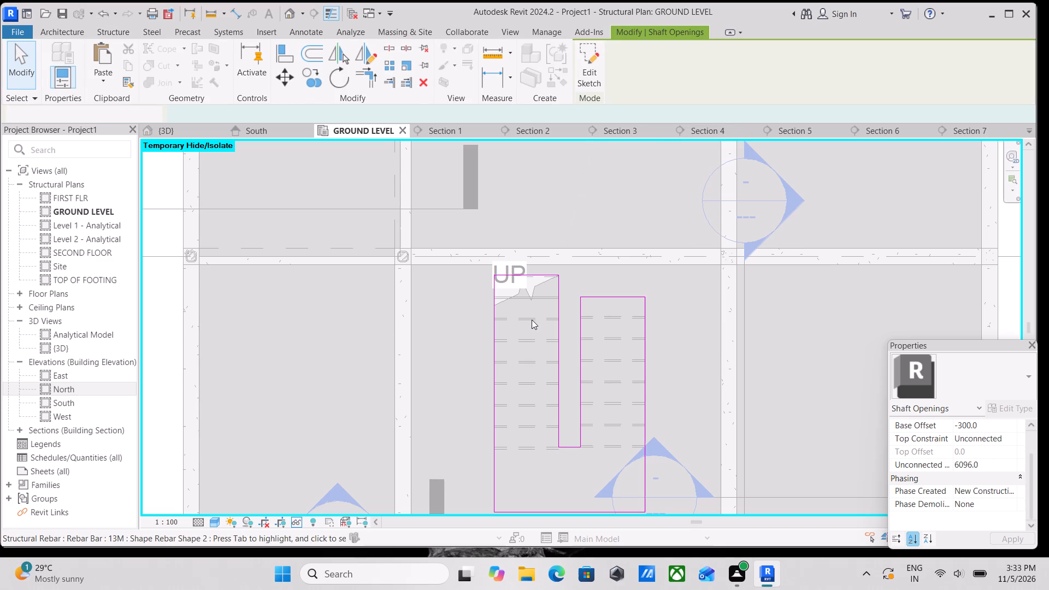
{"action": "scroll", "coordinate": [554, 350], "scroll_direction": "down", "scroll_amount": 2}
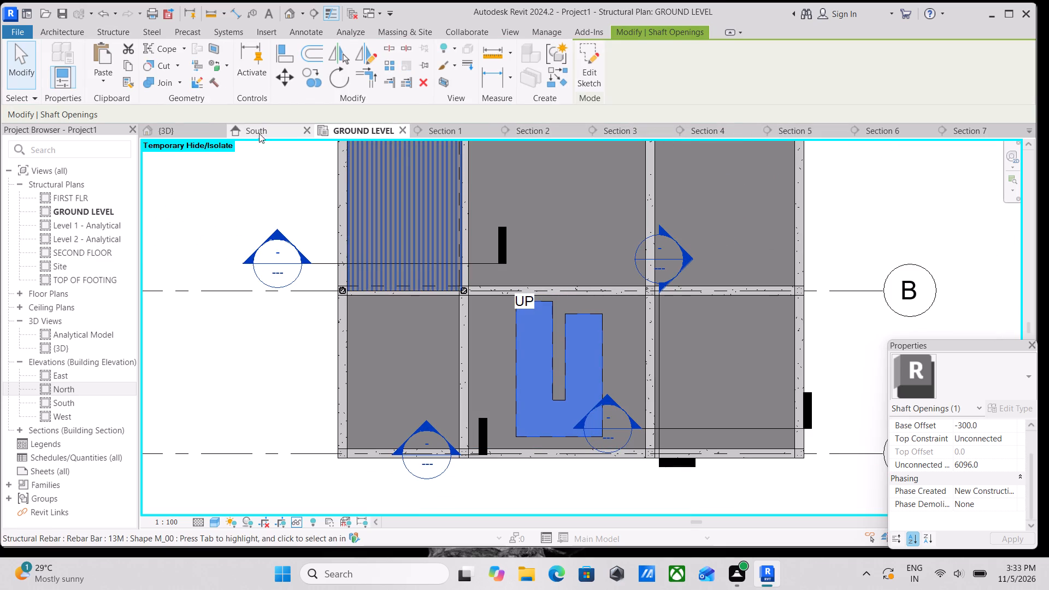
{"action": "left_click", "coordinate": [185, 128]}
{"action": "scroll", "coordinate": [611, 415], "scroll_direction": "down", "scroll_amount": 2}
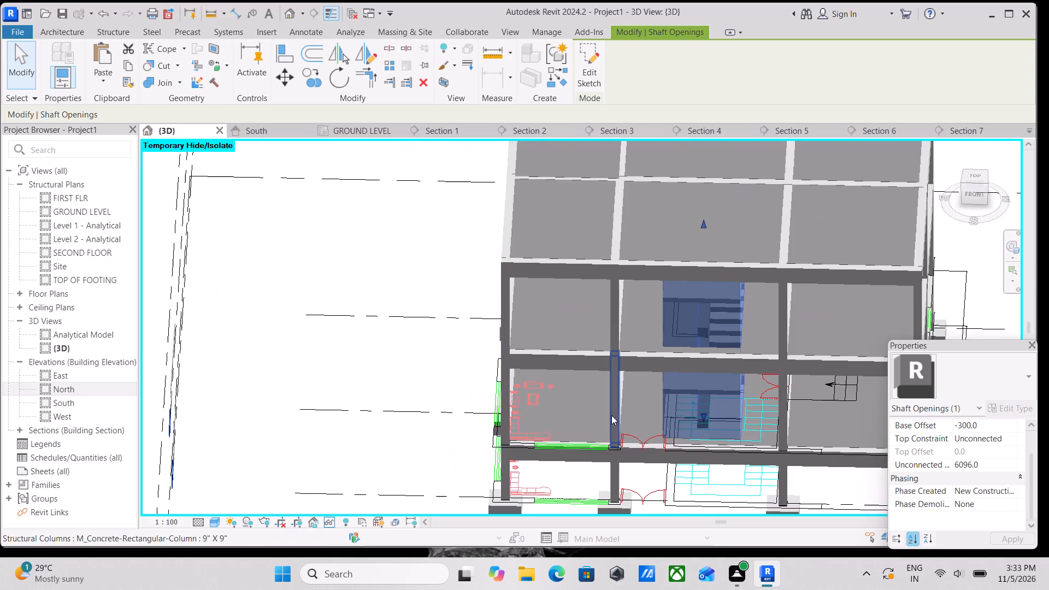
{"action": "scroll", "coordinate": [623, 413], "scroll_direction": "down", "scroll_amount": 2}
{"action": "middle_click_drag", "start_coordinate": [626, 413], "coordinate": [800, 300], "text": "shift"}
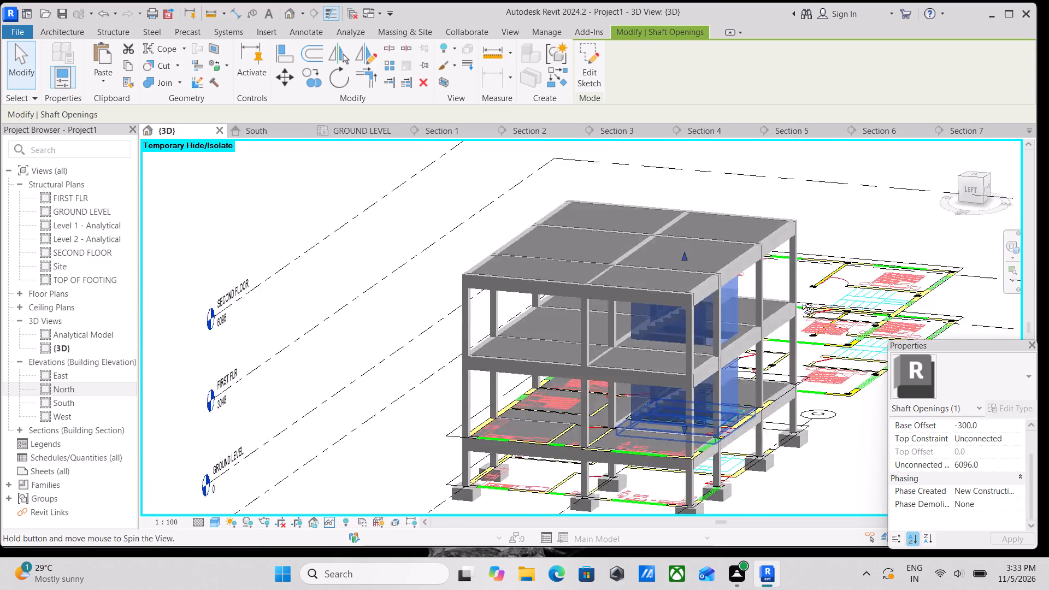
{"action": "middle_click_drag", "start_coordinate": [800, 300], "coordinate": [804, 298], "text": "shift"}
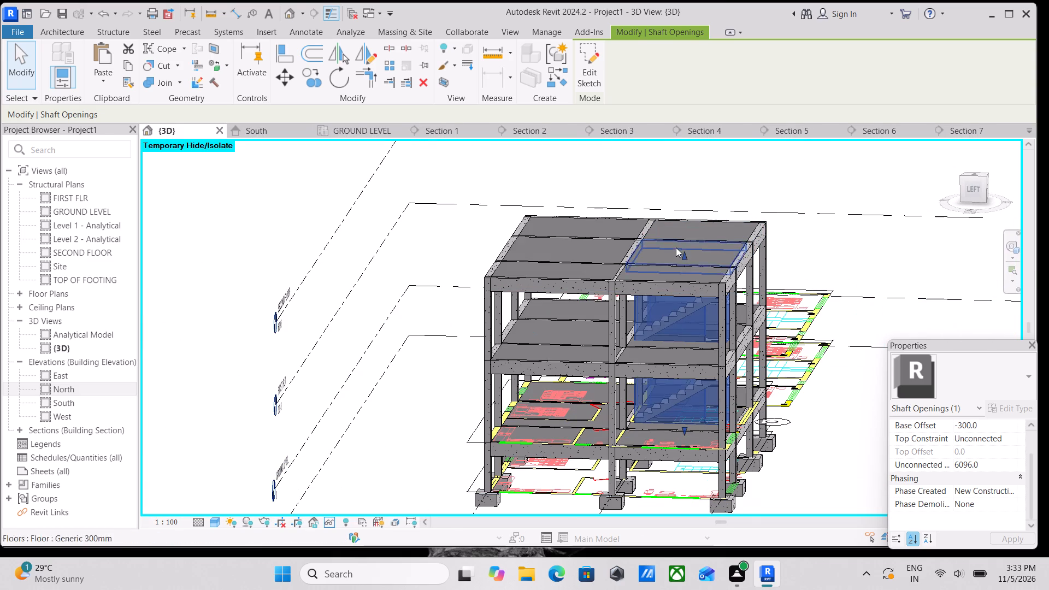
{"action": "left_click_drag", "start_coordinate": [683, 253], "coordinate": [683, 251]}
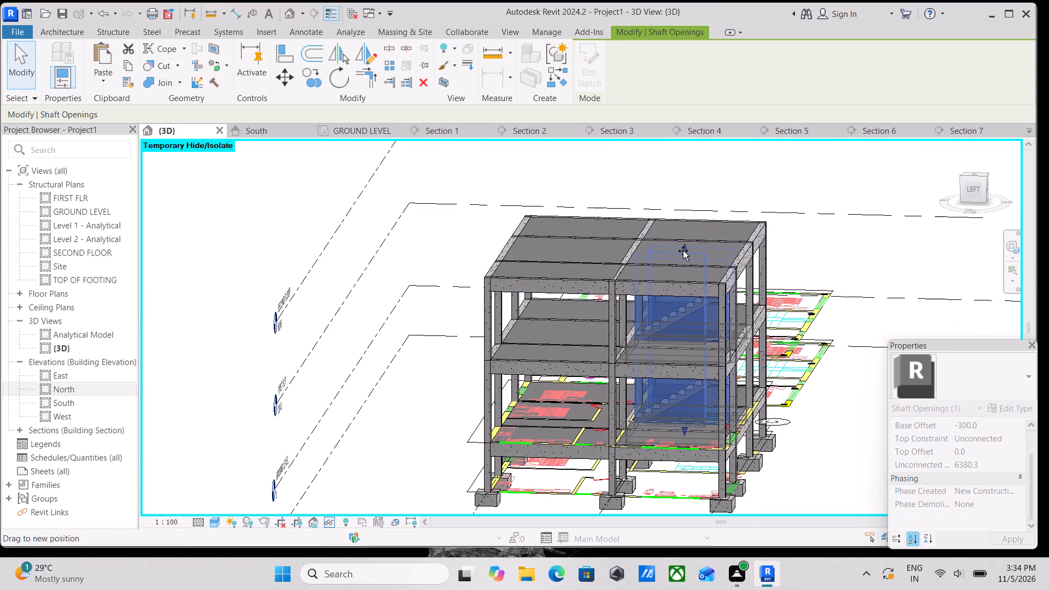
{"action": "left_click_drag", "start_coordinate": [683, 251], "coordinate": [683, 247]}
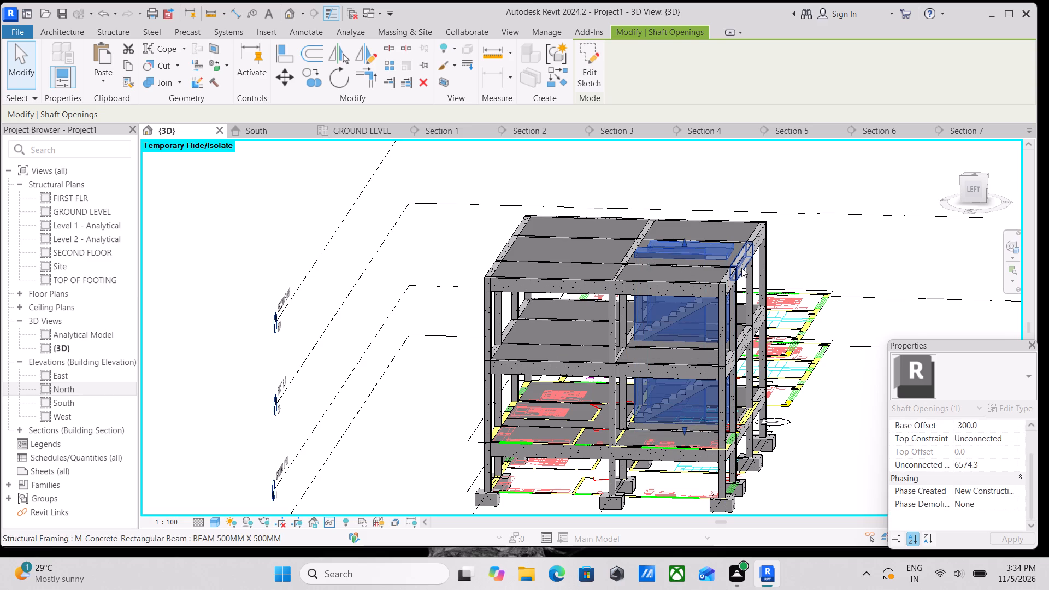
{"action": "key", "text": "Escape"}
Examine the shaft cut through the slabs and its fit around the stair flights and landings from several 3D angles.
{"action": "scroll", "coordinate": [741, 268], "scroll_direction": "down", "scroll_amount": 2}
{"action": "middle_click_drag", "start_coordinate": [733, 293], "coordinate": [719, 313], "text": "shift"}
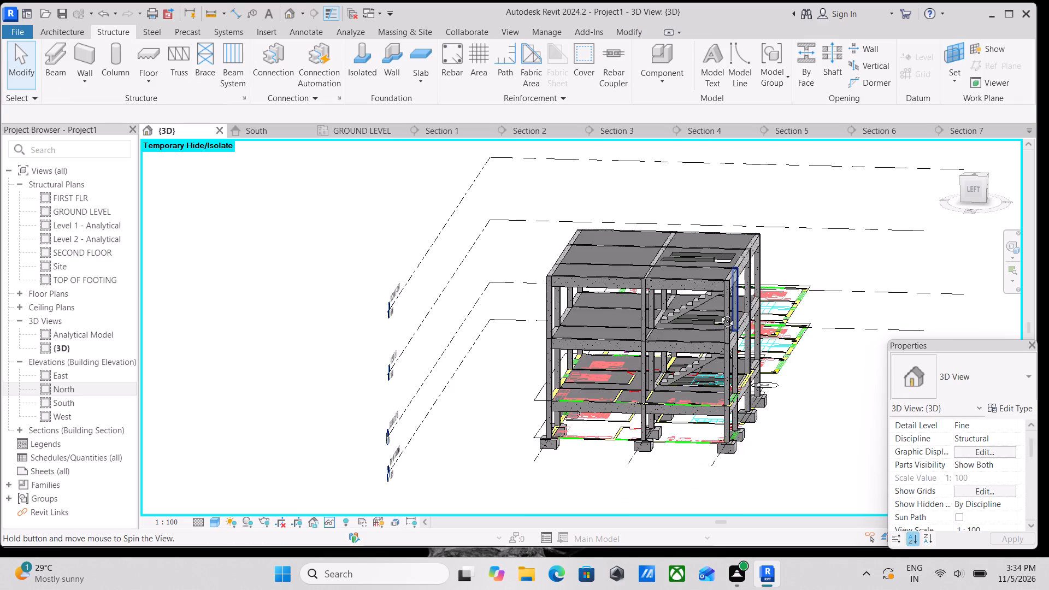
{"action": "middle_click_drag", "start_coordinate": [719, 313], "coordinate": [625, 471], "text": "shift"}
{"action": "scroll", "coordinate": [744, 296], "scroll_direction": "up", "scroll_amount": 2}
{"action": "middle_click_drag", "start_coordinate": [740, 304], "coordinate": [706, 387], "text": "shift"}
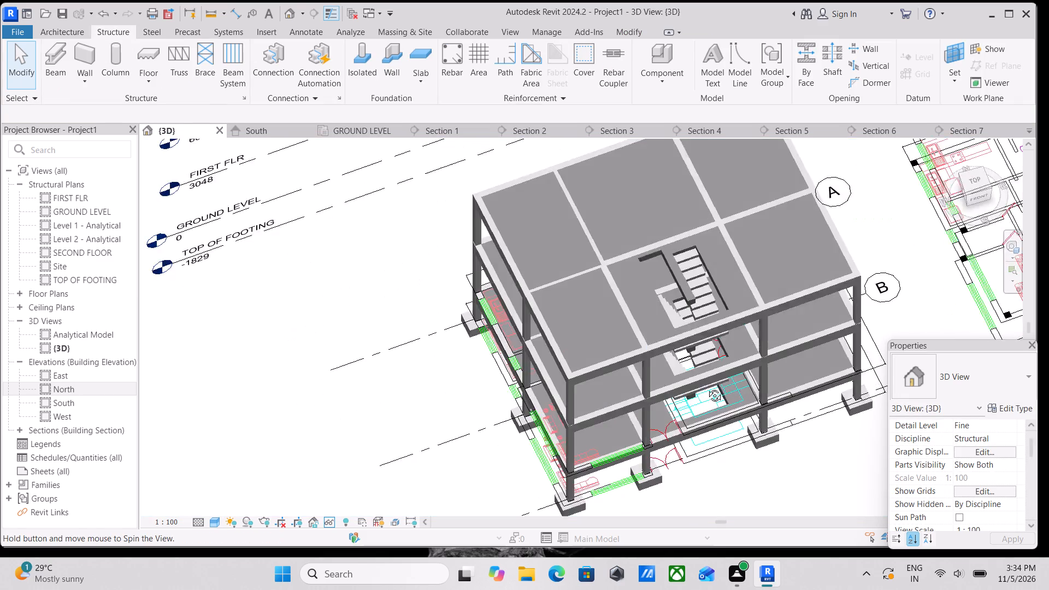
{"action": "middle_click_drag", "start_coordinate": [706, 387], "coordinate": [702, 399], "text": "shift"}
{"action": "middle_click_drag", "start_coordinate": [695, 348], "coordinate": [569, 298], "text": "shift"}
{"action": "scroll", "coordinate": [685, 279], "scroll_direction": "up", "scroll_amount": 7}
{"action": "middle_click_drag", "start_coordinate": [675, 316], "coordinate": [696, 255], "text": "shift"}
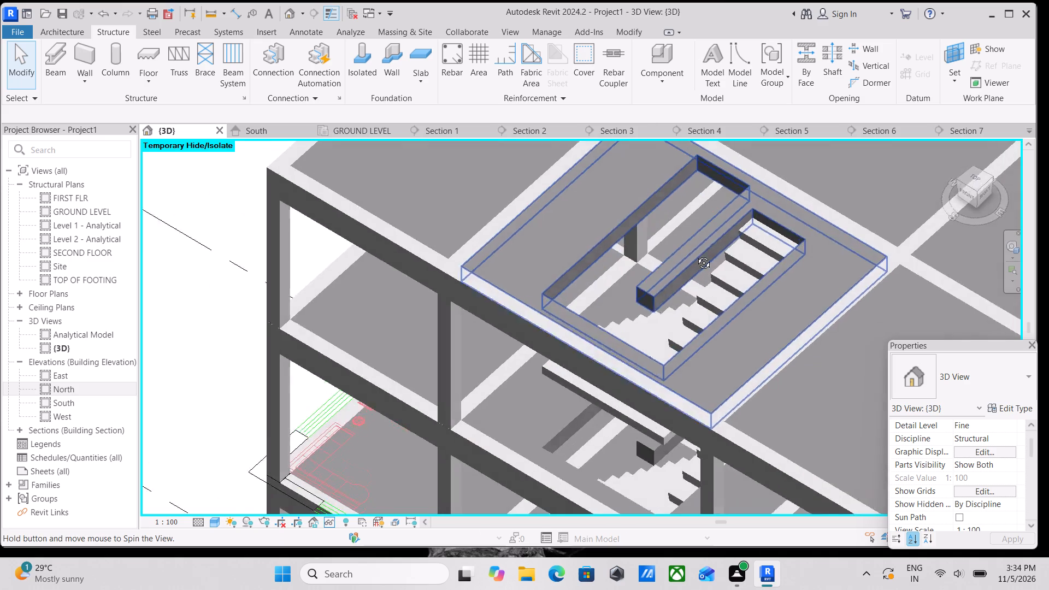
{"action": "middle_click_drag", "start_coordinate": [696, 255], "coordinate": [761, 207], "text": "shift"}
{"action": "middle_click_drag", "start_coordinate": [749, 323], "coordinate": [733, 234], "text": "shift"}
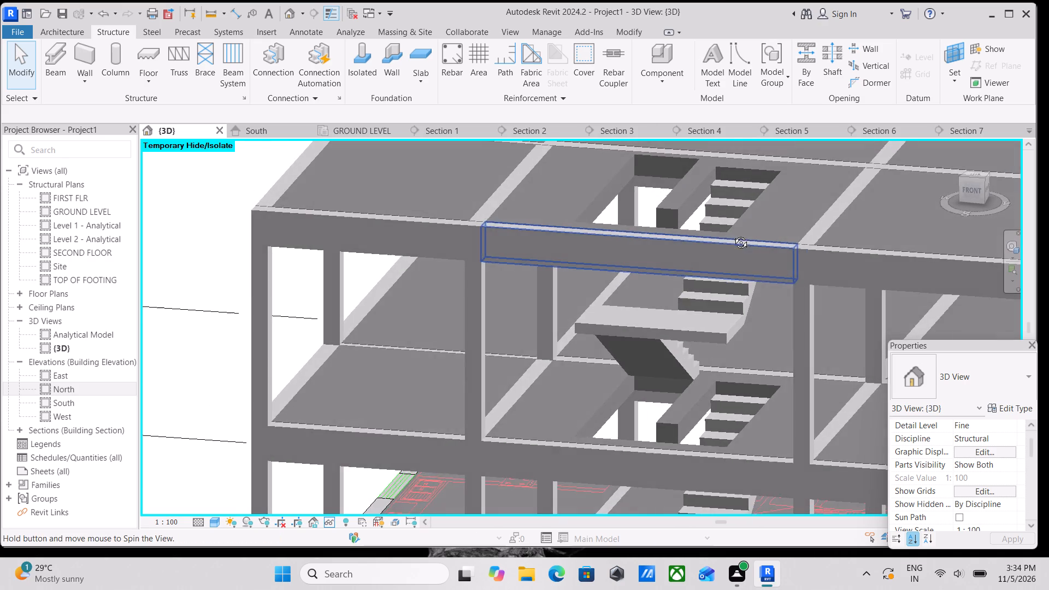
{"action": "middle_click_drag", "start_coordinate": [733, 234], "coordinate": [729, 247], "text": "shift"}
{"action": "scroll", "coordinate": [709, 392], "scroll_direction": "up", "scroll_amount": 6}
{"action": "scroll", "coordinate": [710, 382], "scroll_direction": "down", "scroll_amount": 9}
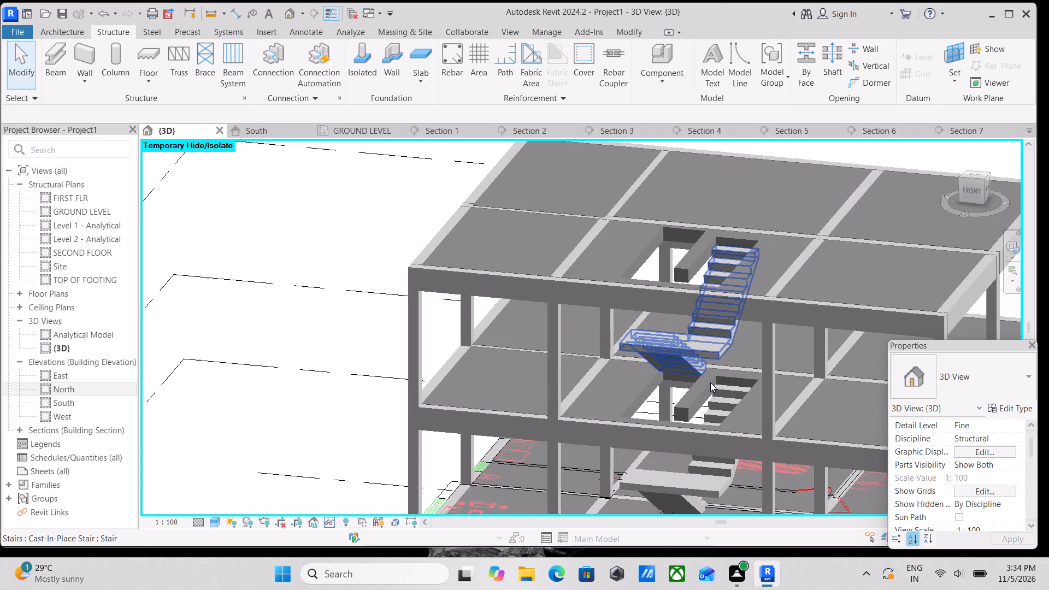
{"action": "scroll", "coordinate": [710, 382], "scroll_direction": "up", "scroll_amount": 6}
{"action": "middle_click_drag", "start_coordinate": [711, 377], "coordinate": [485, 344]}
{"action": "scroll", "coordinate": [485, 337], "scroll_direction": "down", "scroll_amount": 3}
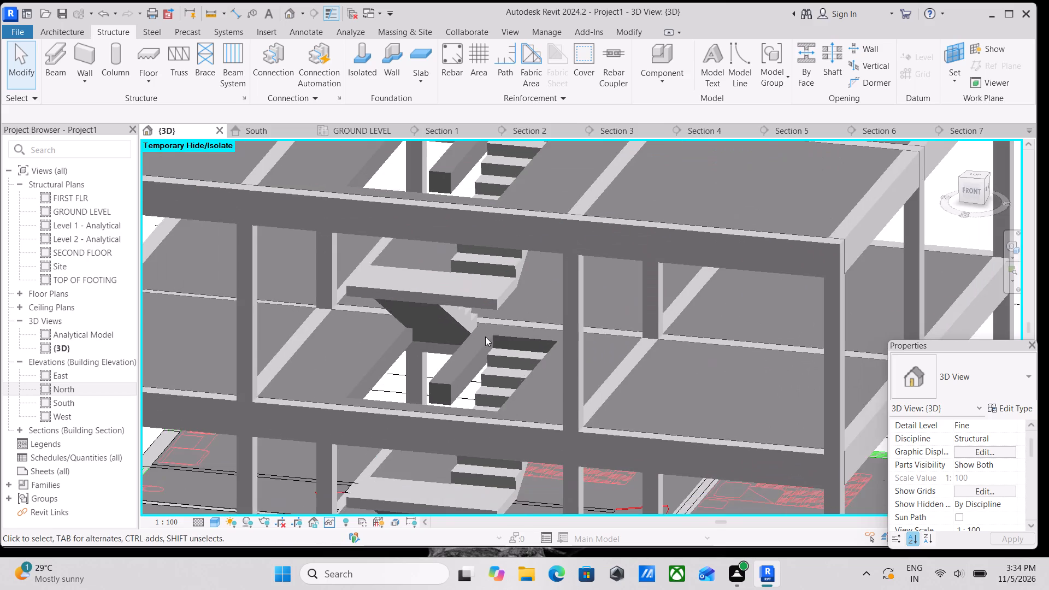
{"action": "middle_click_drag", "start_coordinate": [485, 337], "coordinate": [490, 365]}
{"action": "scroll", "coordinate": [494, 357], "scroll_direction": "down", "scroll_amount": 6}
{"action": "scroll", "coordinate": [500, 369], "scroll_direction": "up", "scroll_amount": 2}
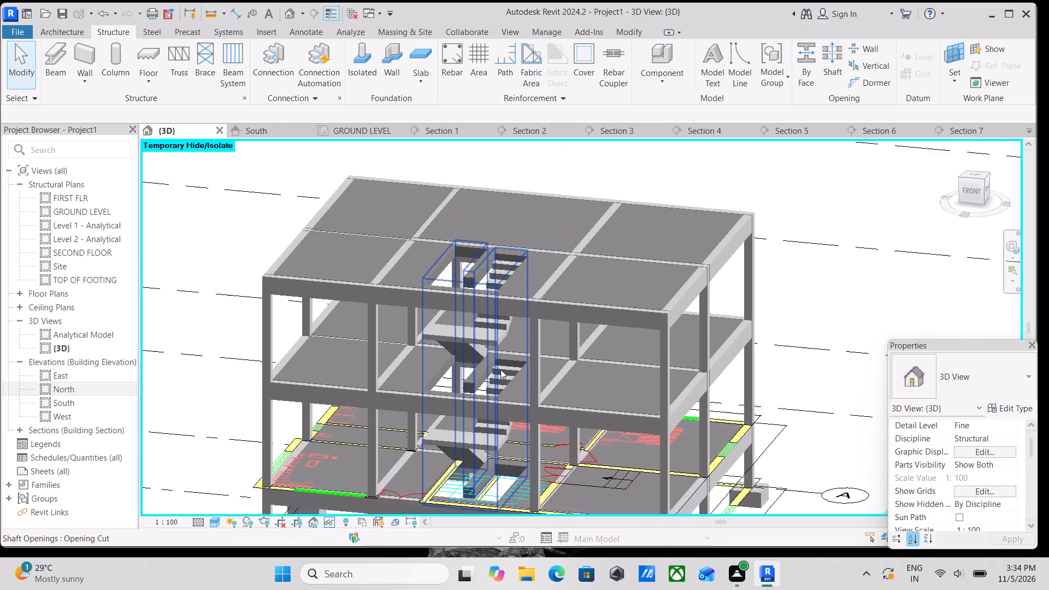
{"action": "scroll", "coordinate": [561, 401], "scroll_direction": "up", "scroll_amount": 3}
{"action": "middle_click_drag", "start_coordinate": [557, 388], "coordinate": [537, 471]}
{"action": "scroll", "coordinate": [590, 376], "scroll_direction": "down", "scroll_amount": 3}
{"action": "middle_click_drag", "start_coordinate": [590, 376], "coordinate": [551, 379]}
{"action": "scroll", "coordinate": [635, 369], "scroll_direction": "down", "scroll_amount": 1}
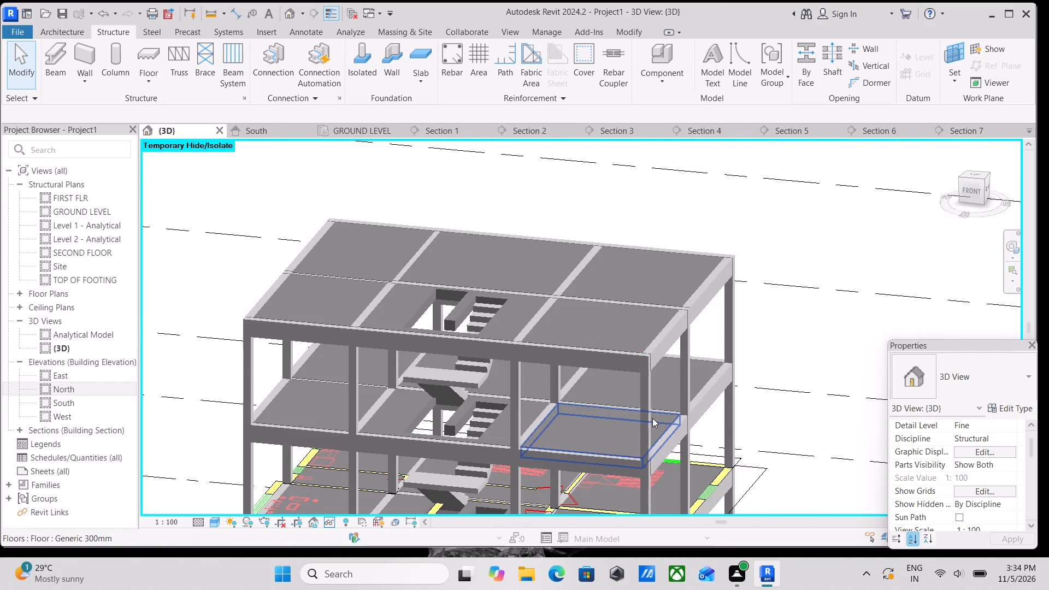
{"action": "scroll", "coordinate": [652, 418], "scroll_direction": "up", "scroll_amount": 1}
{"action": "middle_click_drag", "start_coordinate": [652, 418], "coordinate": [602, 347]}
{"action": "middle_click_drag", "start_coordinate": [572, 400], "coordinate": [628, 337]}
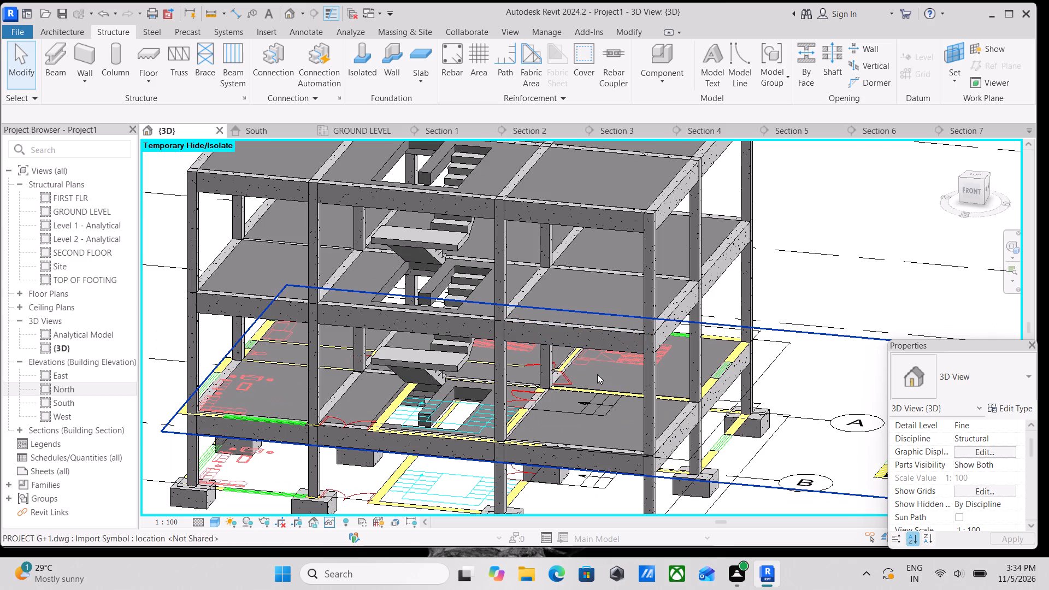
{"action": "middle_click", "coordinate": [597, 374]}
{"action": "middle_click_drag", "start_coordinate": [367, 337], "coordinate": [543, 410]}
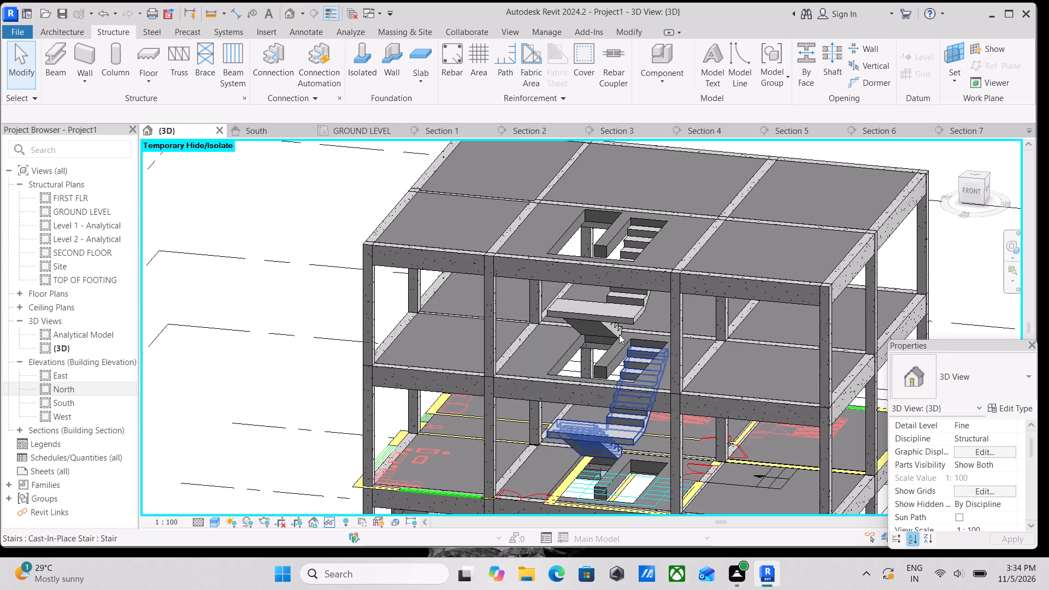
Inspect the stairs and shaft opening against the floor levels in the front orientation of the 3D view.
{"action": "left_click", "coordinate": [965, 191]}
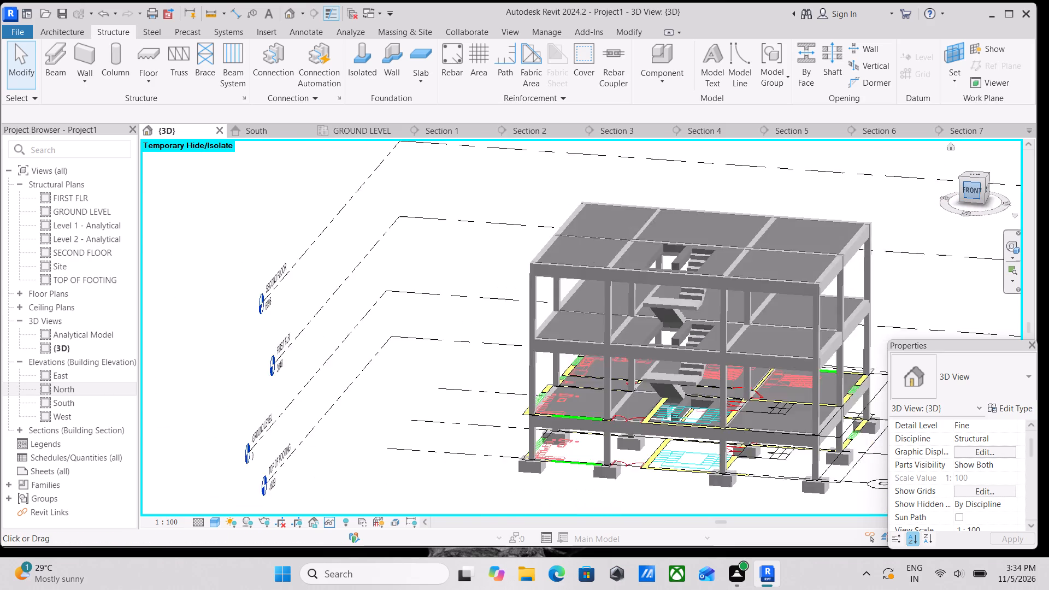
{"action": "scroll", "coordinate": [750, 317], "scroll_direction": "up", "scroll_amount": 3}
{"action": "scroll", "coordinate": [562, 345], "scroll_direction": "up", "scroll_amount": 3}
{"action": "scroll", "coordinate": [500, 336], "scroll_direction": "up", "scroll_amount": 3}
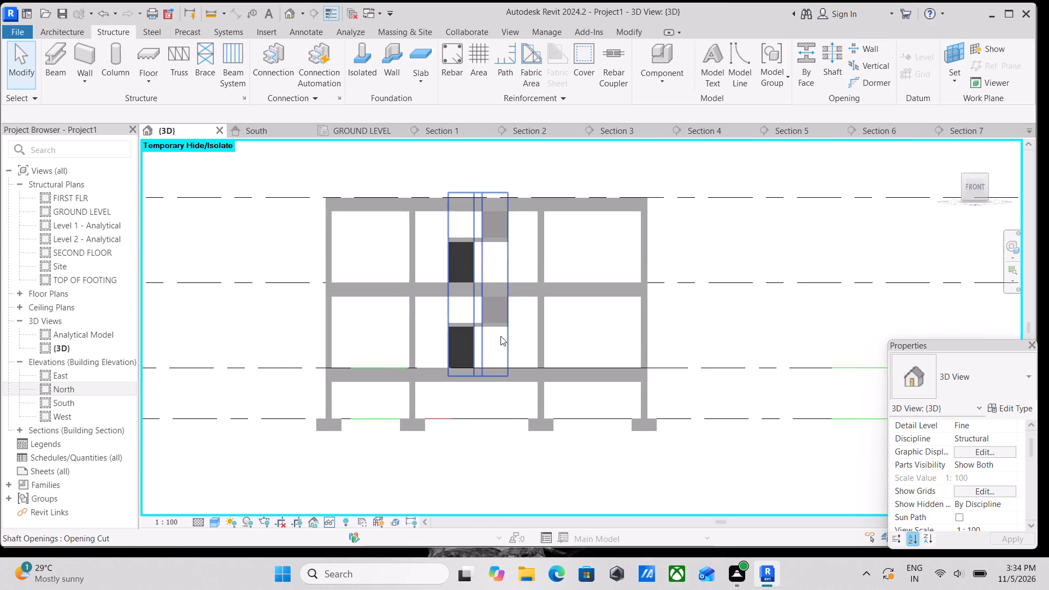
{"action": "scroll", "coordinate": [494, 343], "scroll_direction": "up", "scroll_amount": 6}
{"action": "scroll", "coordinate": [496, 339], "scroll_direction": "down", "scroll_amount": 1}
{"action": "middle_click_drag", "start_coordinate": [496, 339], "coordinate": [705, 366]}
{"action": "scroll", "coordinate": [705, 366], "scroll_direction": "down", "scroll_amount": 2}
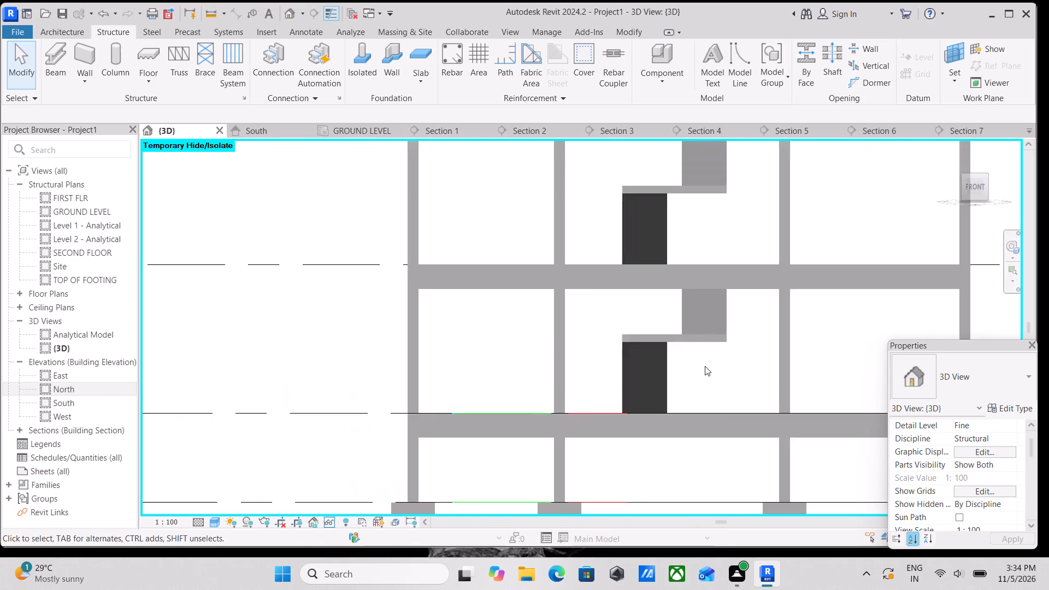
{"action": "scroll", "coordinate": [705, 366], "scroll_direction": "down", "scroll_amount": 6}
{"action": "middle_click_drag", "start_coordinate": [705, 377], "coordinate": [689, 404]}
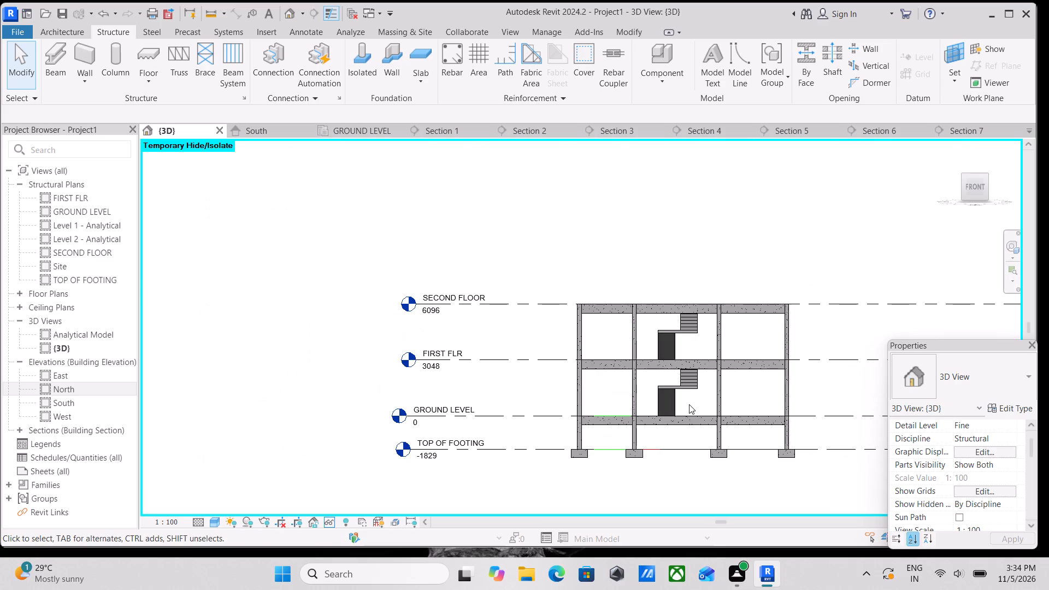
Inspect the slab openings and the strip between the flights from the top-front orientation and from oblique 3D angles.
{"action": "left_click", "coordinate": [979, 176]}
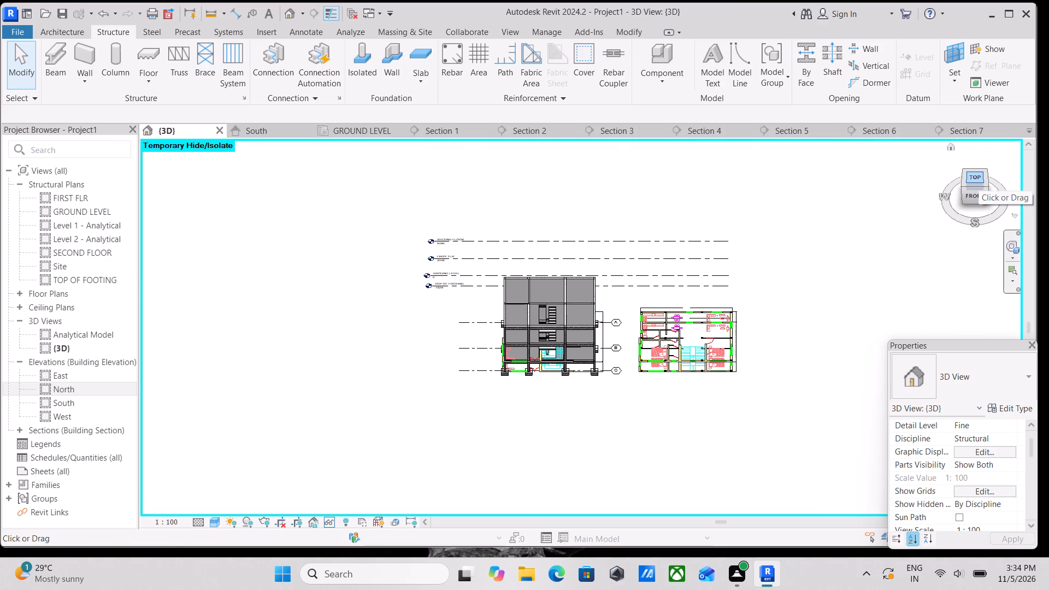
{"action": "scroll", "coordinate": [705, 398], "scroll_direction": "up", "scroll_amount": 2}
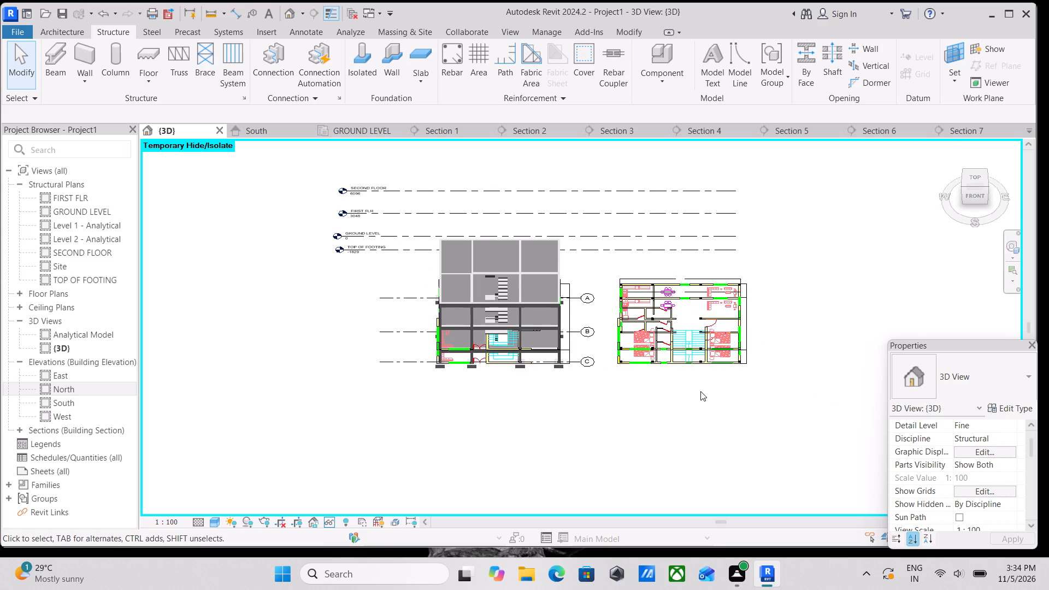
{"action": "scroll", "coordinate": [700, 391], "scroll_direction": "down", "scroll_amount": 2}
{"action": "scroll", "coordinate": [551, 283], "scroll_direction": "up", "scroll_amount": 3}
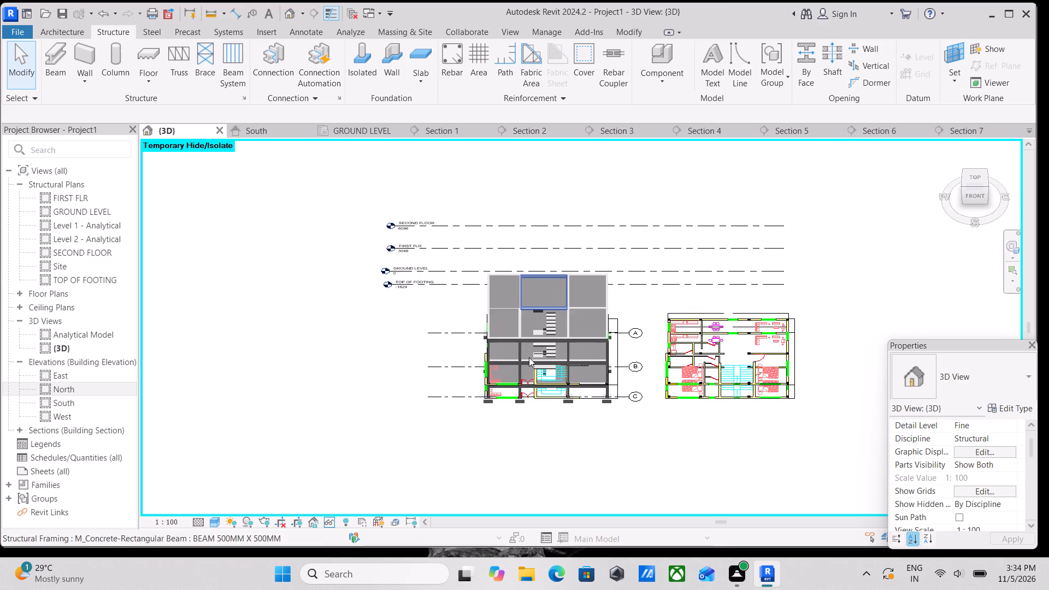
{"action": "scroll", "coordinate": [529, 357], "scroll_direction": "up", "scroll_amount": 5}
{"action": "scroll", "coordinate": [553, 284], "scroll_direction": "up", "scroll_amount": 5}
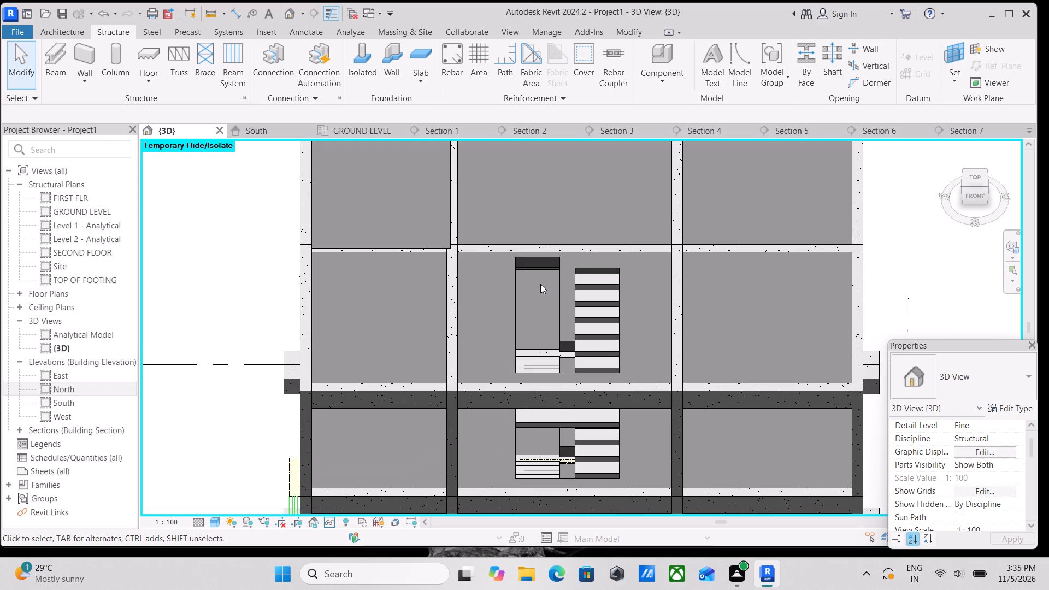
{"action": "scroll", "coordinate": [582, 274], "scroll_direction": "up", "scroll_amount": 3}
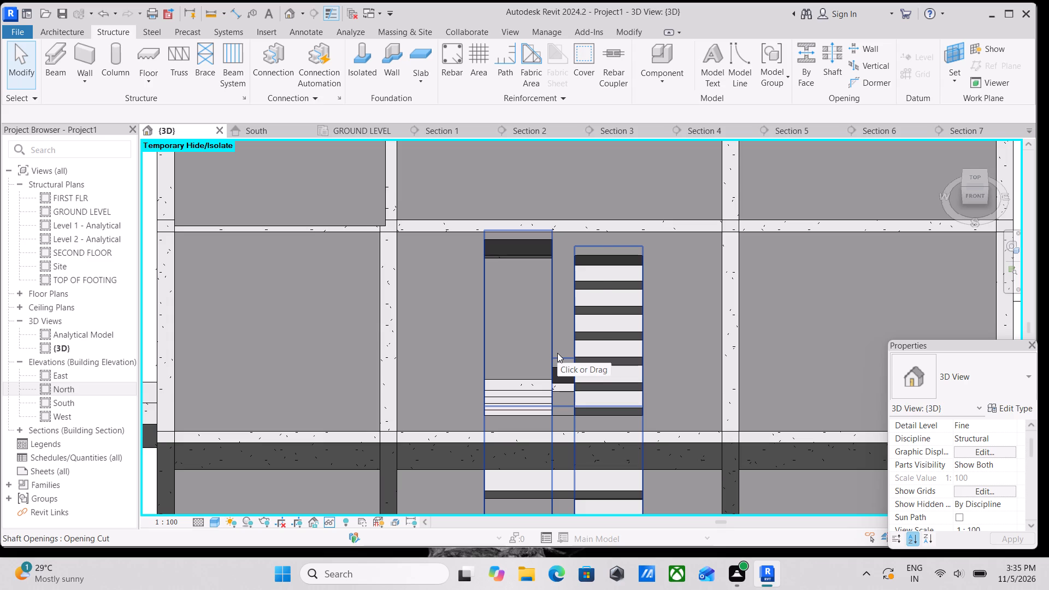
{"action": "scroll", "coordinate": [557, 353], "scroll_direction": "up", "scroll_amount": 4}
{"action": "scroll", "coordinate": [560, 350], "scroll_direction": "down", "scroll_amount": 3}
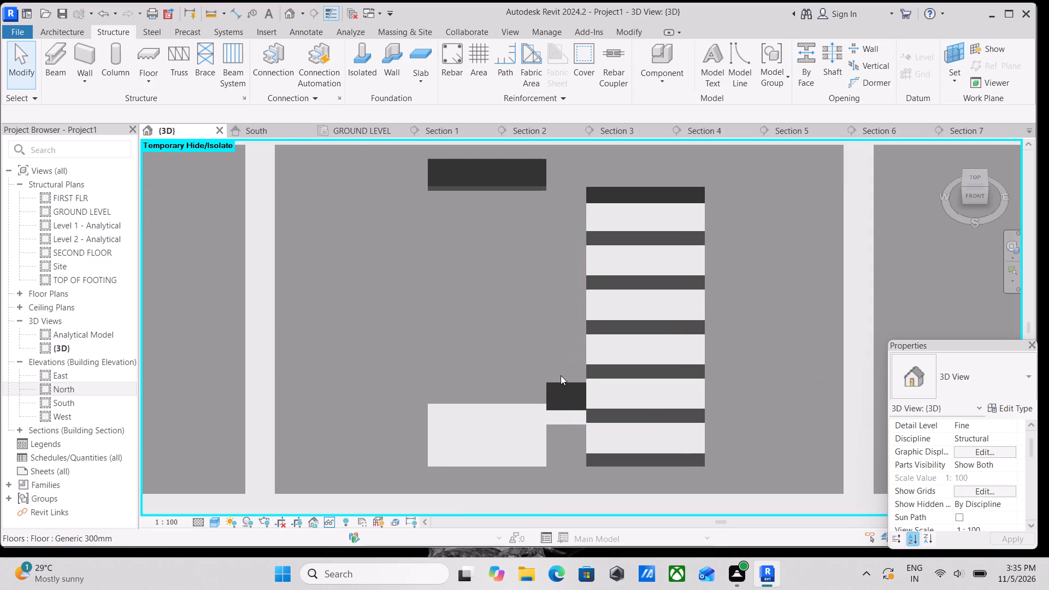
{"action": "scroll", "coordinate": [561, 380], "scroll_direction": "down", "scroll_amount": 3}
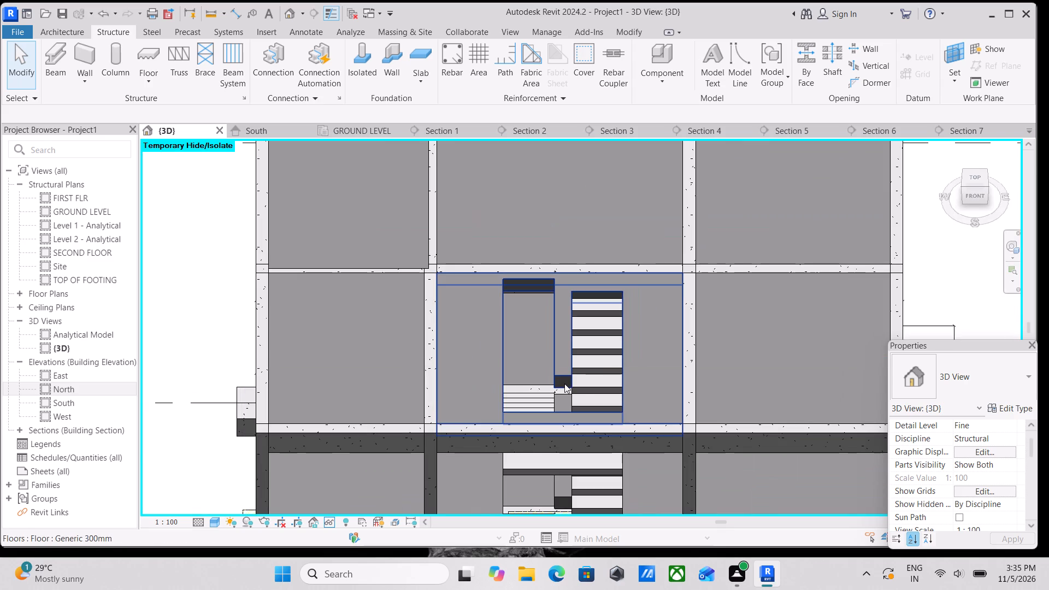
{"action": "scroll", "coordinate": [564, 383], "scroll_direction": "up", "scroll_amount": 2}
{"action": "scroll", "coordinate": [564, 364], "scroll_direction": "down", "scroll_amount": 4}
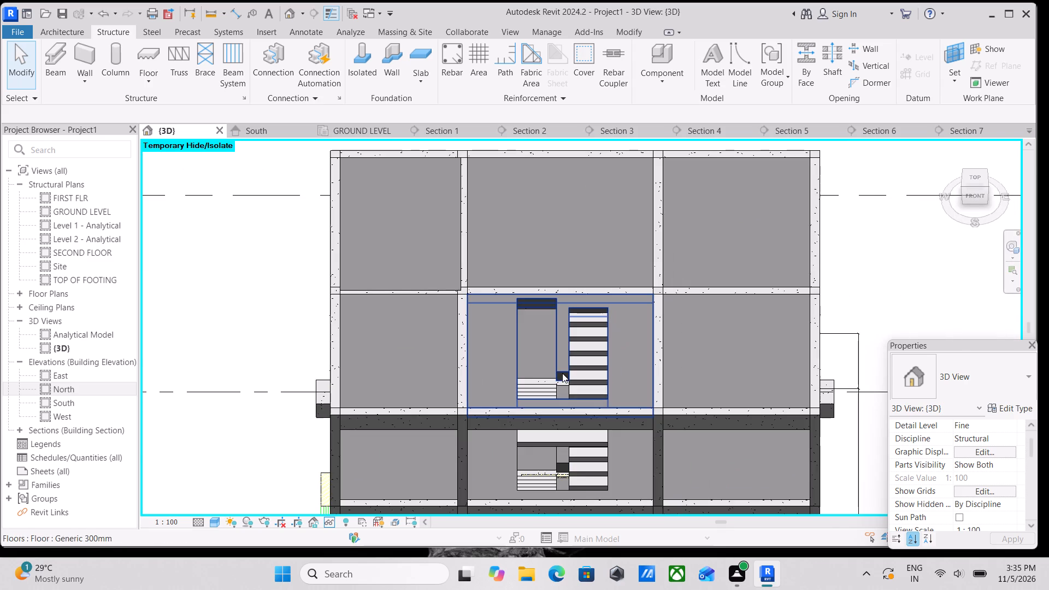
{"action": "middle_click_drag", "start_coordinate": [562, 373], "coordinate": [474, 266], "text": "shift"}
{"action": "middle_click_drag", "start_coordinate": [623, 370], "coordinate": [593, 347], "text": "shift"}
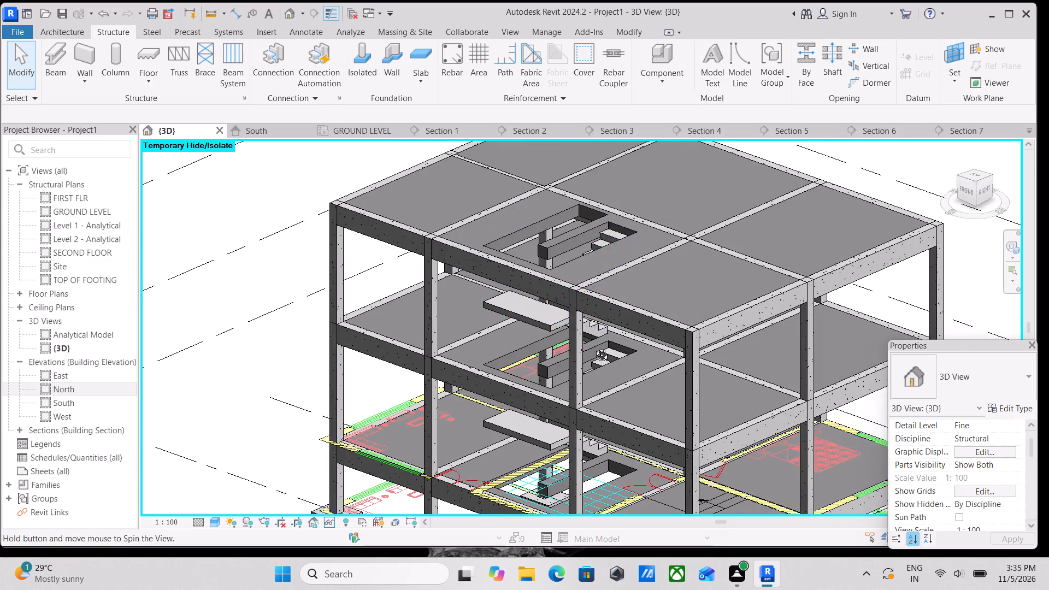
{"action": "middle_click_drag", "start_coordinate": [593, 347], "coordinate": [598, 329], "text": "shift"}
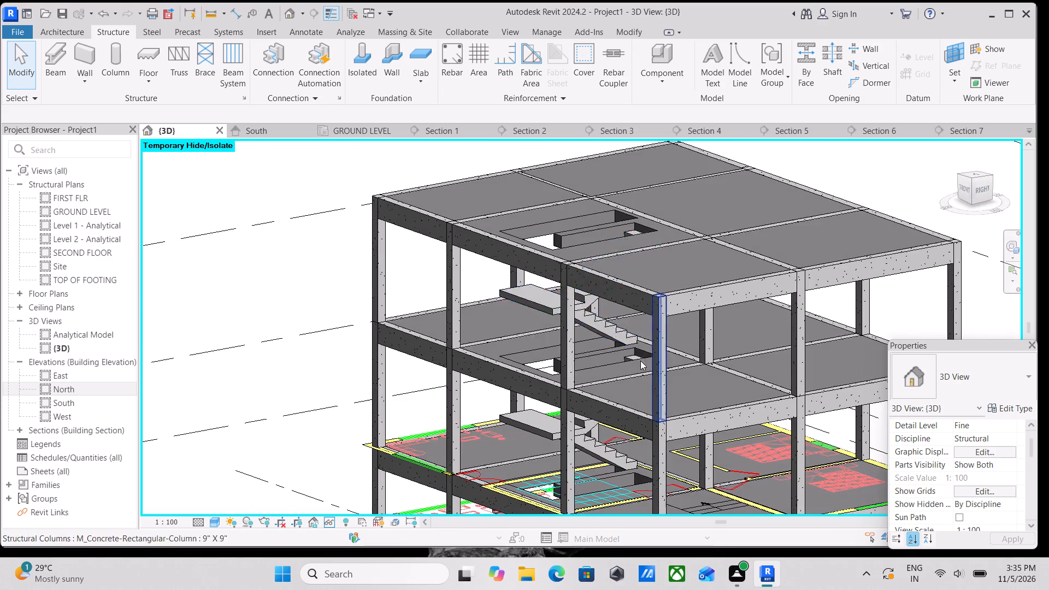
Examine the stair flights, the shaft opening and the FIRST FLR edge beams from the front, left and rear sides of the 3D view.
{"action": "middle_click_drag", "start_coordinate": [621, 373], "coordinate": [726, 351]}
{"action": "middle_click_drag", "start_coordinate": [644, 390], "coordinate": [786, 369], "text": "shift"}
{"action": "middle_click_drag", "start_coordinate": [601, 436], "coordinate": [639, 413]}
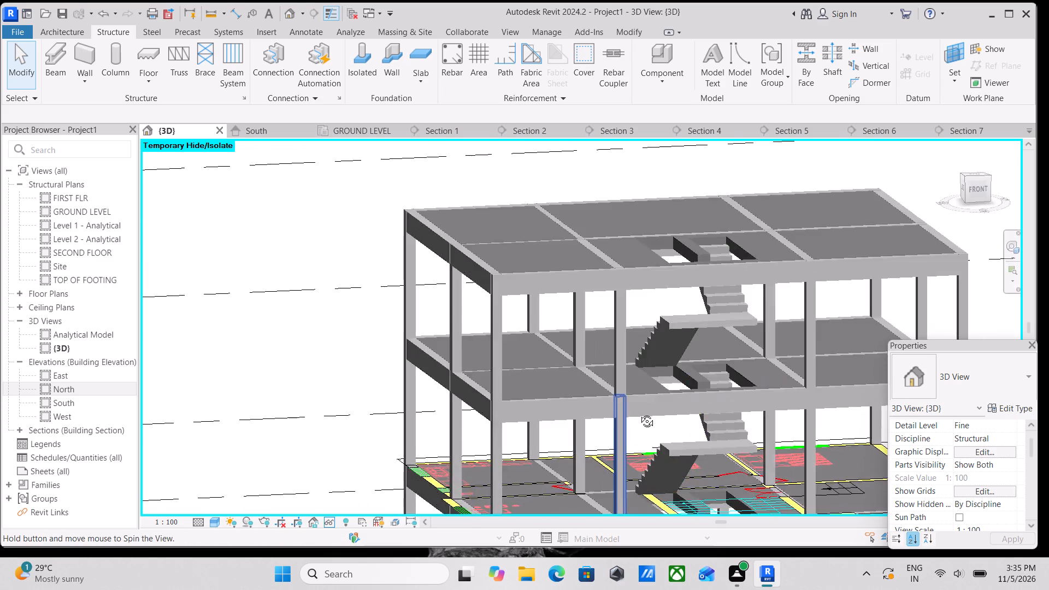
{"action": "middle_click_drag", "start_coordinate": [639, 413], "coordinate": [677, 396]}
{"action": "middle_click_drag", "start_coordinate": [650, 418], "coordinate": [728, 410], "text": "shift"}
{"action": "middle_click_drag", "start_coordinate": [720, 409], "coordinate": [511, 409]}
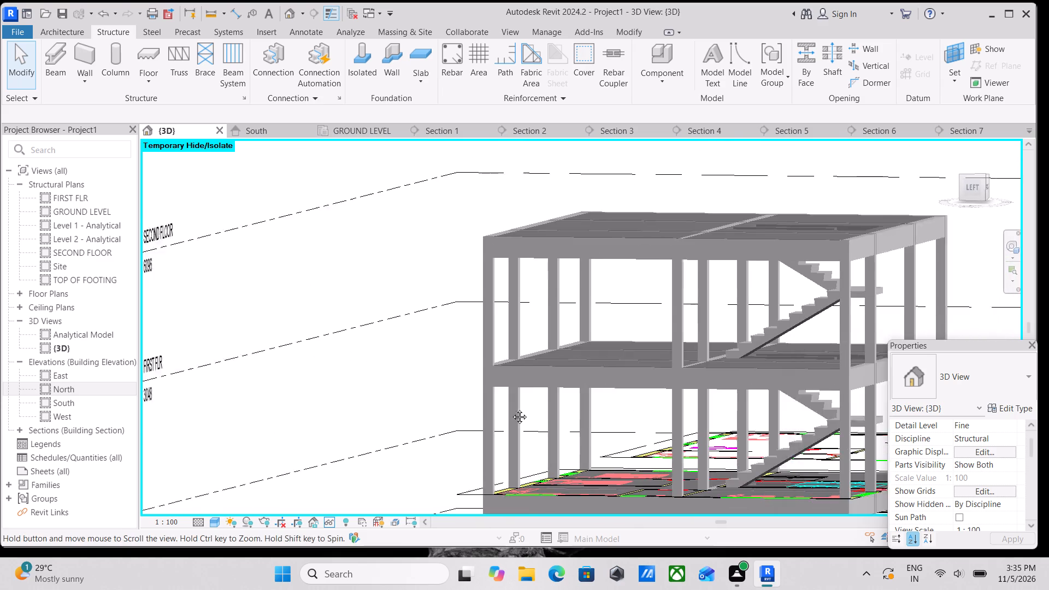
{"action": "middle_click_drag", "start_coordinate": [511, 409], "coordinate": [431, 406]}
{"action": "middle_click_drag", "start_coordinate": [611, 409], "coordinate": [718, 406], "text": "shift"}
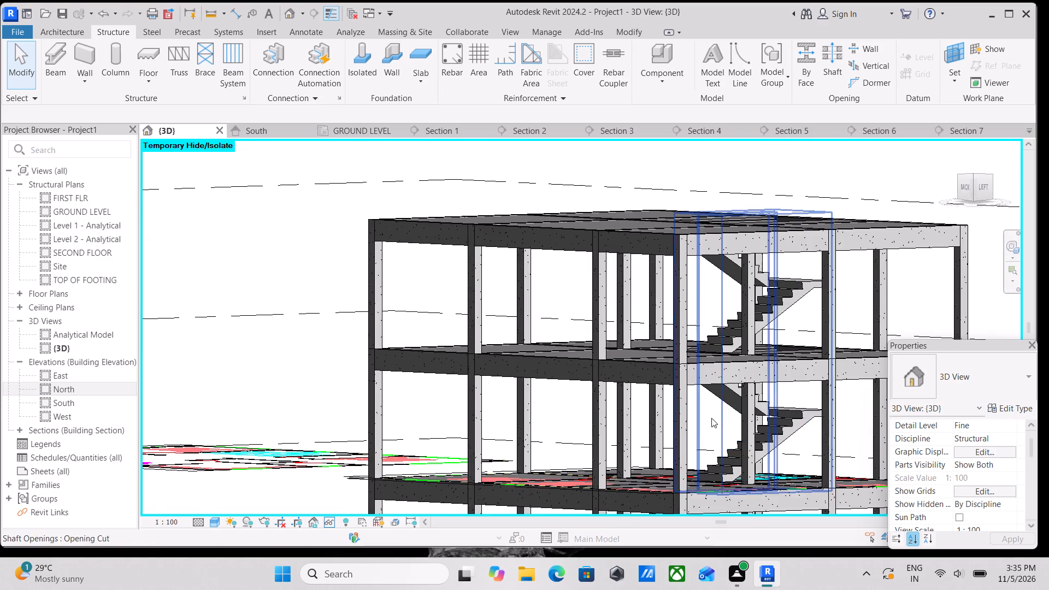
{"action": "middle_click_drag", "start_coordinate": [711, 421], "coordinate": [643, 399], "text": "shift"}
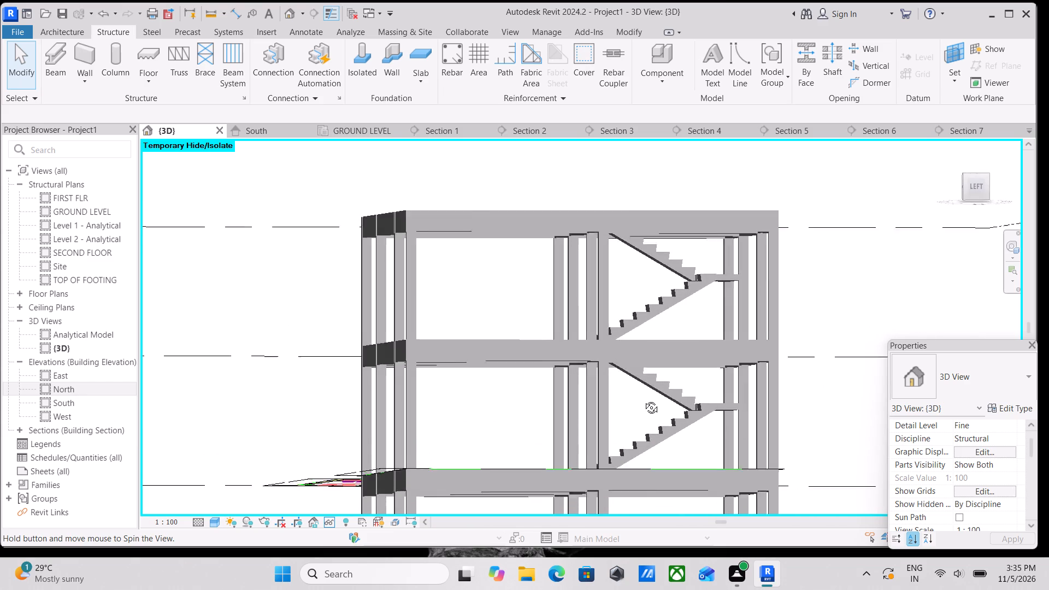
{"action": "middle_click_drag", "start_coordinate": [643, 399], "coordinate": [670, 430], "text": "shift"}
{"action": "scroll", "coordinate": [535, 406], "scroll_direction": "up", "scroll_amount": 5}
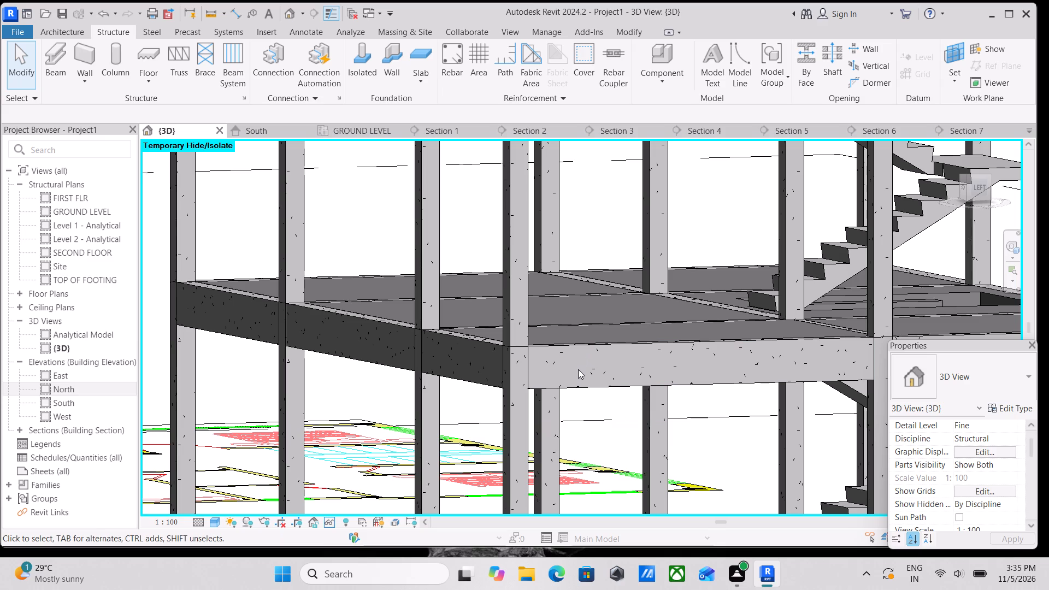
{"action": "scroll", "coordinate": [578, 369], "scroll_direction": "up", "scroll_amount": 1}
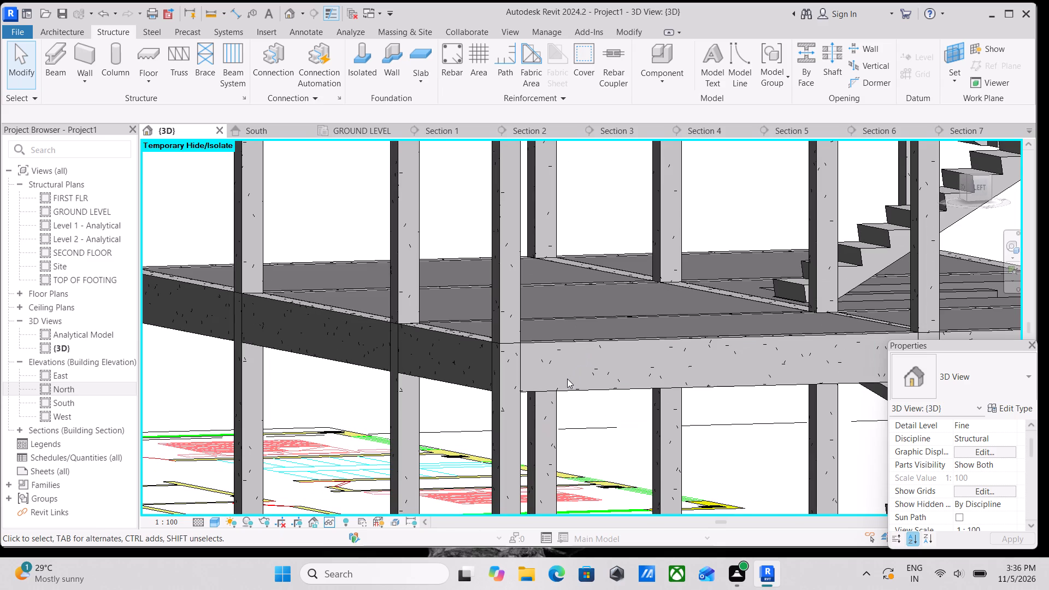
{"action": "scroll", "coordinate": [566, 379], "scroll_direction": "up", "scroll_amount": 3}
{"action": "scroll", "coordinate": [566, 379], "scroll_direction": "down", "scroll_amount": 5}
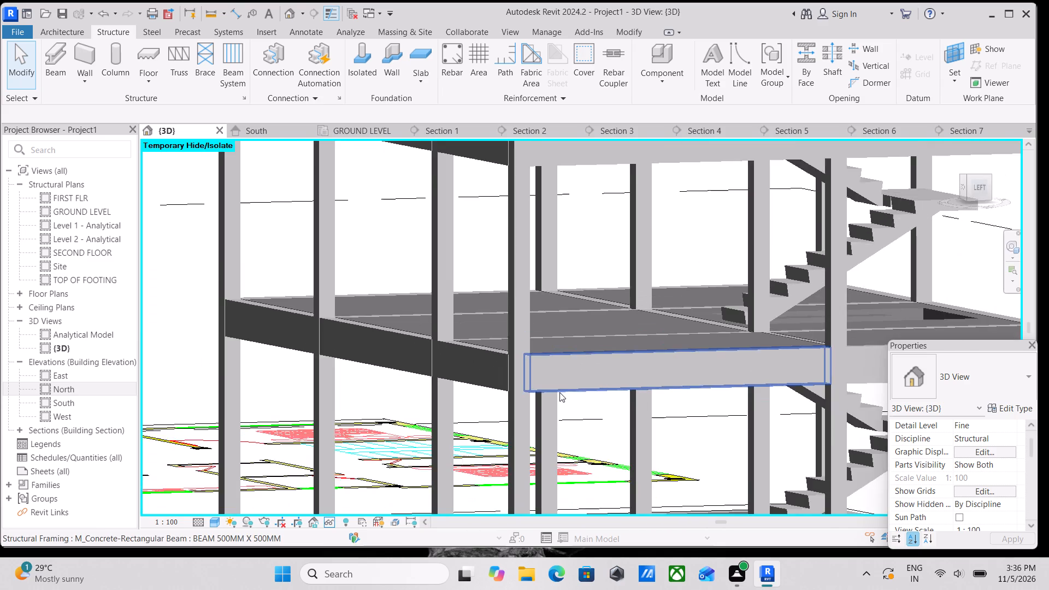
{"action": "scroll", "coordinate": [559, 392], "scroll_direction": "down", "scroll_amount": 2}
Inspect the stair openings from above, and the storey columns, slabs and footings from oblique rear and left angles.
{"action": "middle_click_drag", "start_coordinate": [557, 363], "coordinate": [466, 476], "text": "shift"}
{"action": "middle_click_drag", "start_coordinate": [512, 397], "coordinate": [580, 329]}
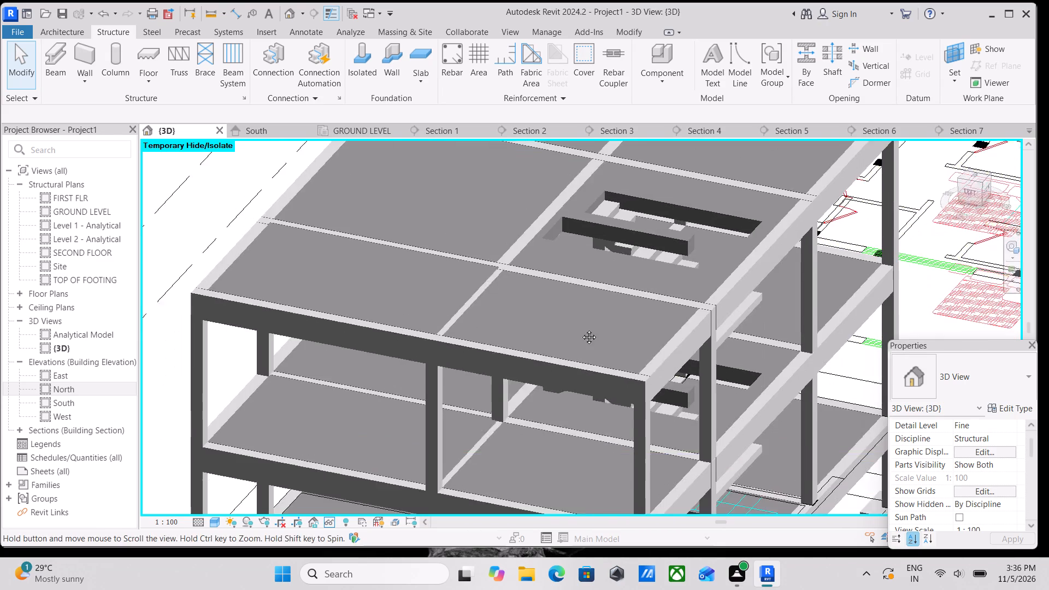
{"action": "middle_click_drag", "start_coordinate": [514, 375], "coordinate": [532, 402], "text": "shift"}
{"action": "scroll", "coordinate": [535, 401], "scroll_direction": "down", "scroll_amount": 2}
{"action": "middle_click_drag", "start_coordinate": [535, 401], "coordinate": [577, 455]}
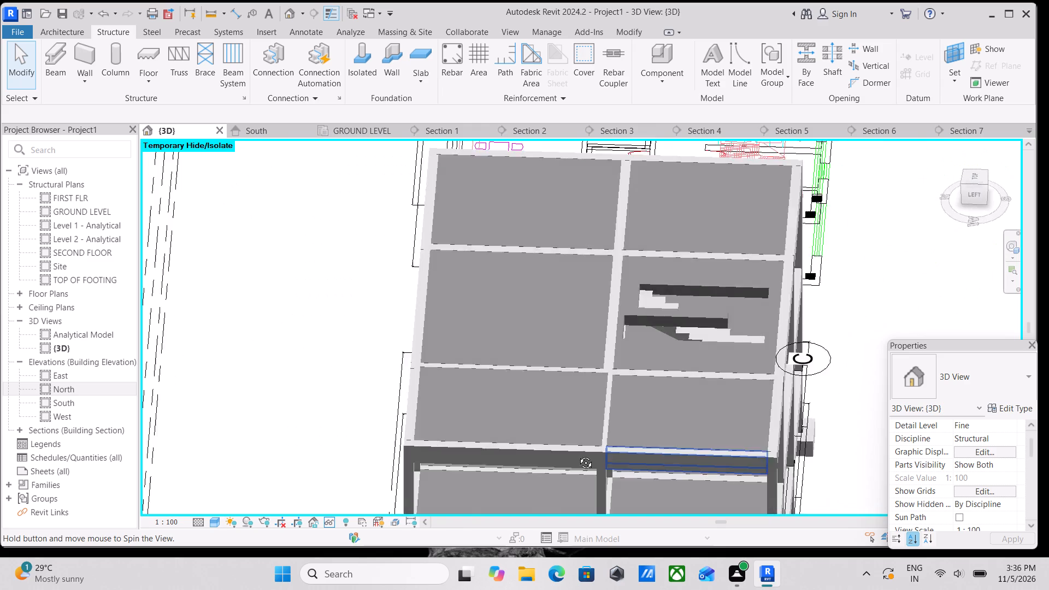
{"action": "middle_click_drag", "start_coordinate": [577, 455], "coordinate": [579, 466]}
{"action": "middle_click_drag", "start_coordinate": [481, 342], "coordinate": [584, 303]}
{"action": "middle_click_drag", "start_coordinate": [449, 393], "coordinate": [518, 361]}
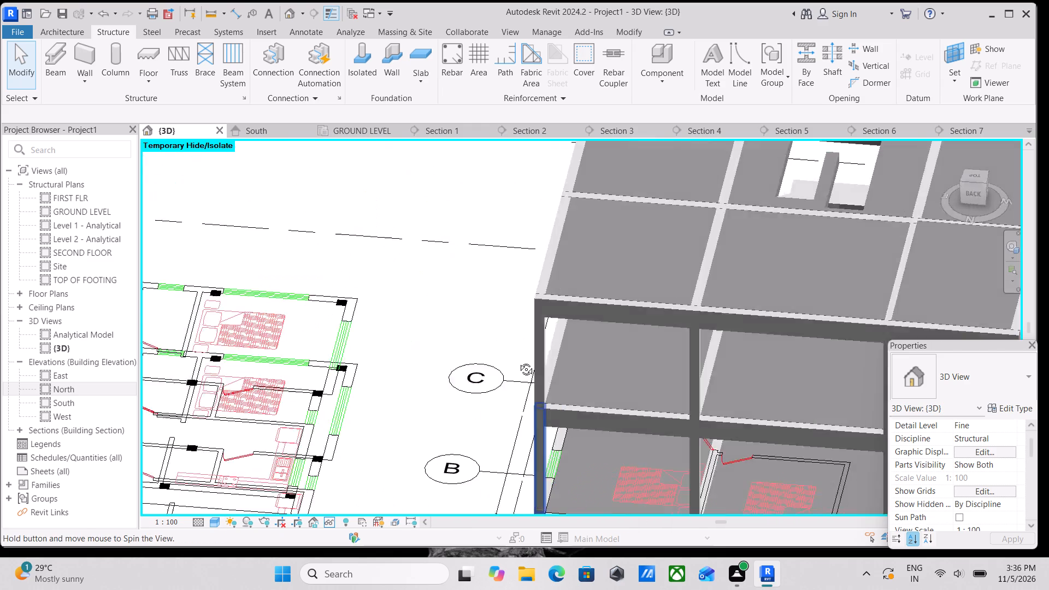
{"action": "middle_click_drag", "start_coordinate": [518, 361], "coordinate": [528, 348]}
{"action": "scroll", "coordinate": [639, 413], "scroll_direction": "up", "scroll_amount": 4}
{"action": "middle_click_drag", "start_coordinate": [640, 413], "coordinate": [601, 309]}
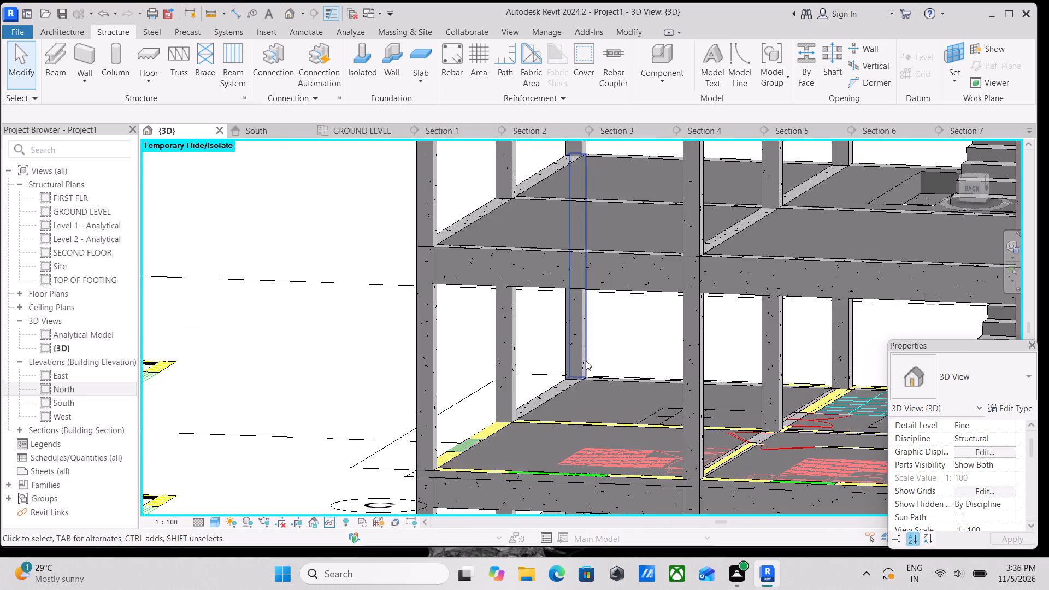
{"action": "scroll", "coordinate": [584, 362], "scroll_direction": "down", "scroll_amount": 1}
{"action": "middle_click_drag", "start_coordinate": [559, 370], "coordinate": [465, 388]}
{"action": "scroll", "coordinate": [654, 383], "scroll_direction": "up", "scroll_amount": 2}
{"action": "scroll", "coordinate": [604, 423], "scroll_direction": "up", "scroll_amount": 2}
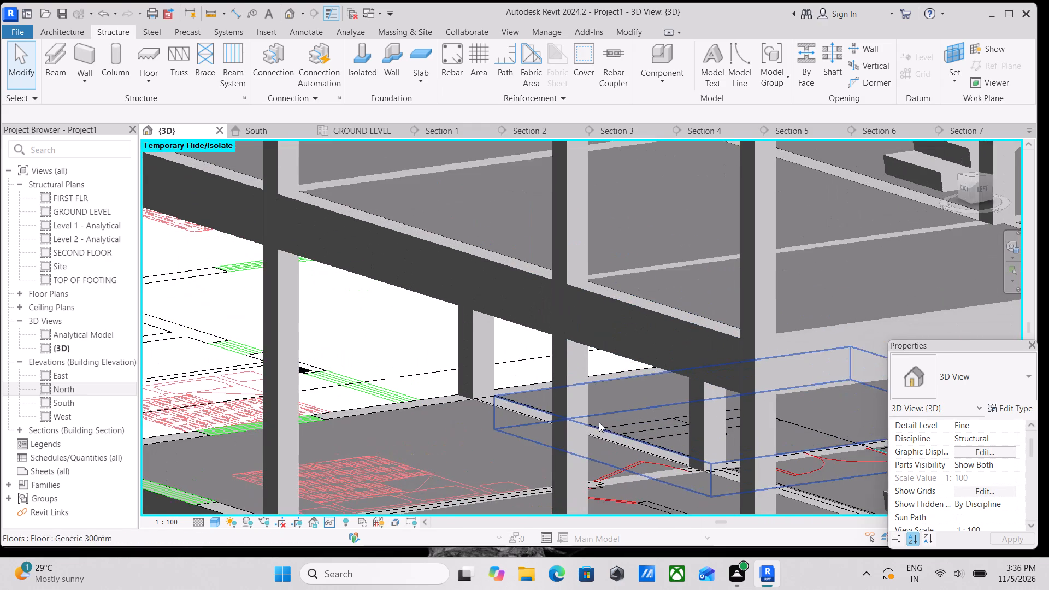
{"action": "middle_click_drag", "start_coordinate": [599, 422], "coordinate": [611, 373]}
{"action": "scroll", "coordinate": [579, 396], "scroll_direction": "down", "scroll_amount": 4}
{"action": "middle_click_drag", "start_coordinate": [462, 397], "coordinate": [532, 373]}
{"action": "scroll", "coordinate": [512, 393], "scroll_direction": "down", "scroll_amount": 2}
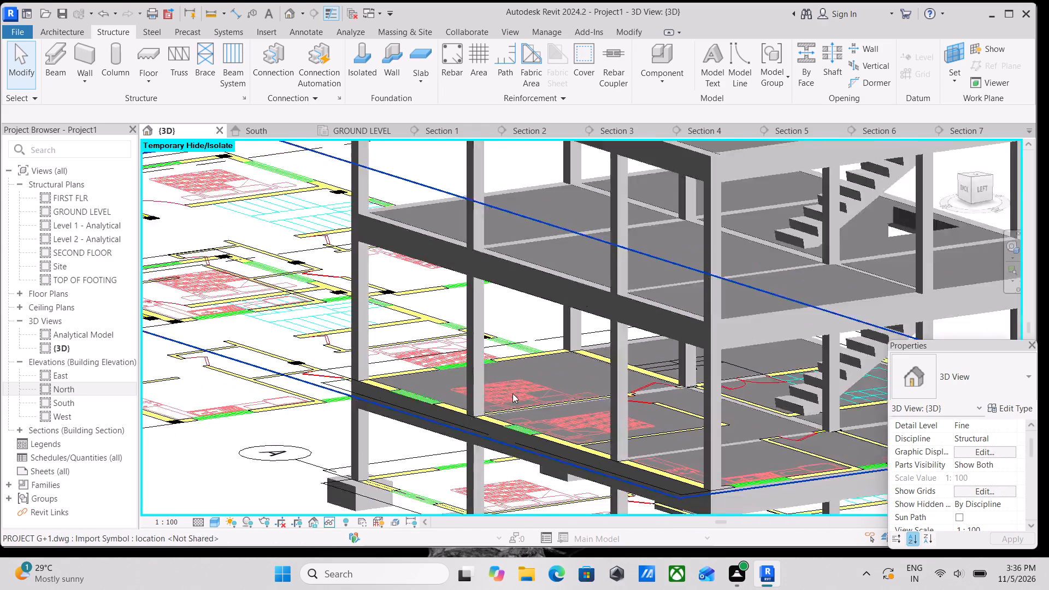
{"action": "middle_click_drag", "start_coordinate": [512, 393], "coordinate": [515, 402]}
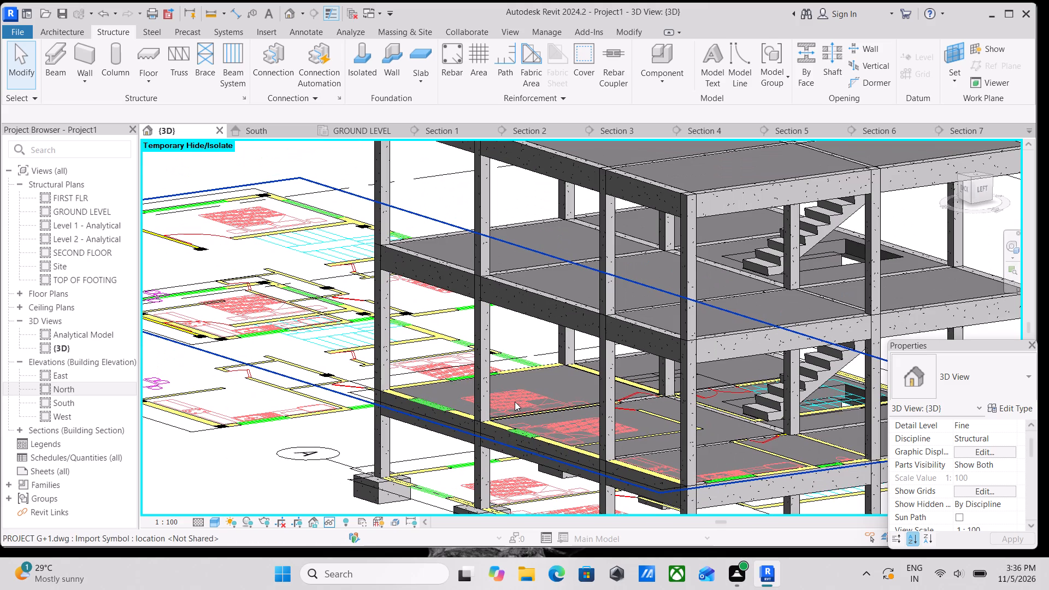
Reset the temporary hide/isolate in the 3D view to bring the hidden reinforcement back.
{"action": "type", "text": "hr"}
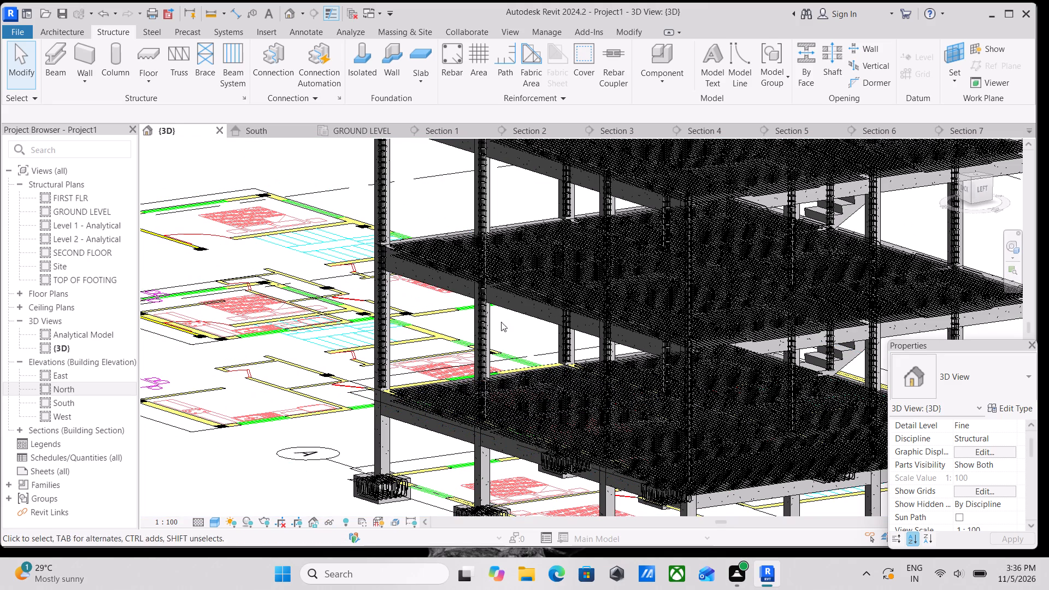
Propagate rebar by host from the rear edge's second column between GROUND LEVEL and FIRST FLR to the four footing columns along that edge.
{"action": "scroll", "coordinate": [492, 333], "scroll_direction": "up", "scroll_amount": 5}
{"action": "left_click", "coordinate": [493, 336]}
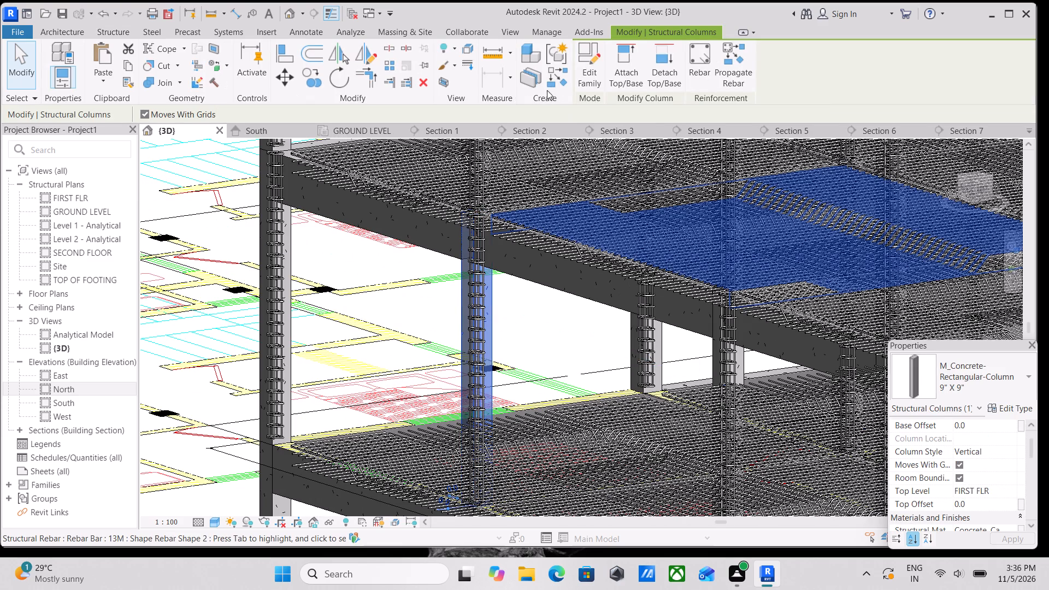
{"action": "left_click", "coordinate": [730, 78]}
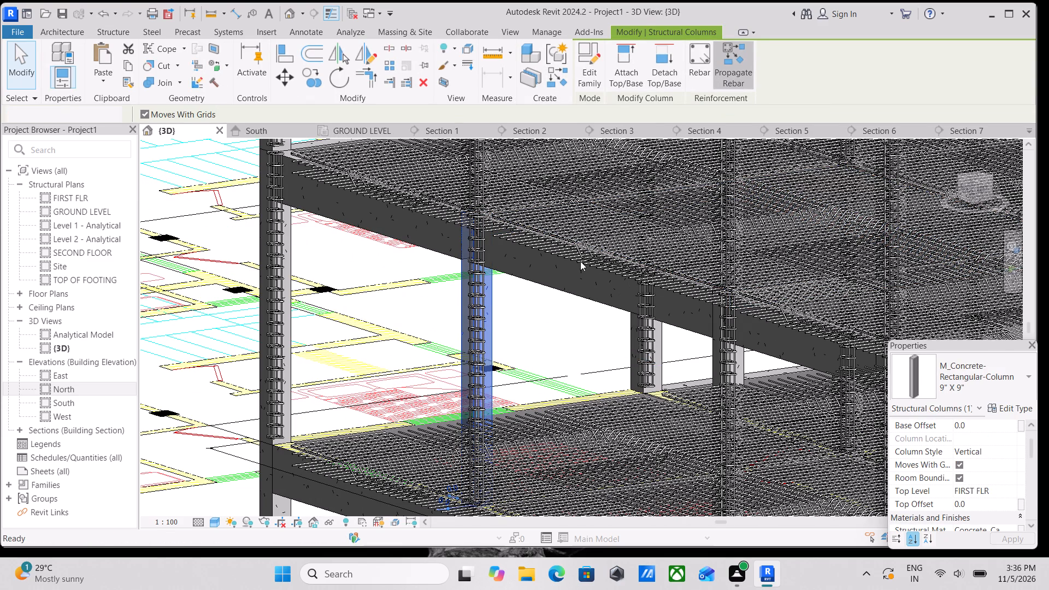
{"action": "scroll", "coordinate": [362, 422], "scroll_direction": "down", "scroll_amount": 2}
{"action": "middle_click_drag", "start_coordinate": [372, 404], "coordinate": [532, 270]}
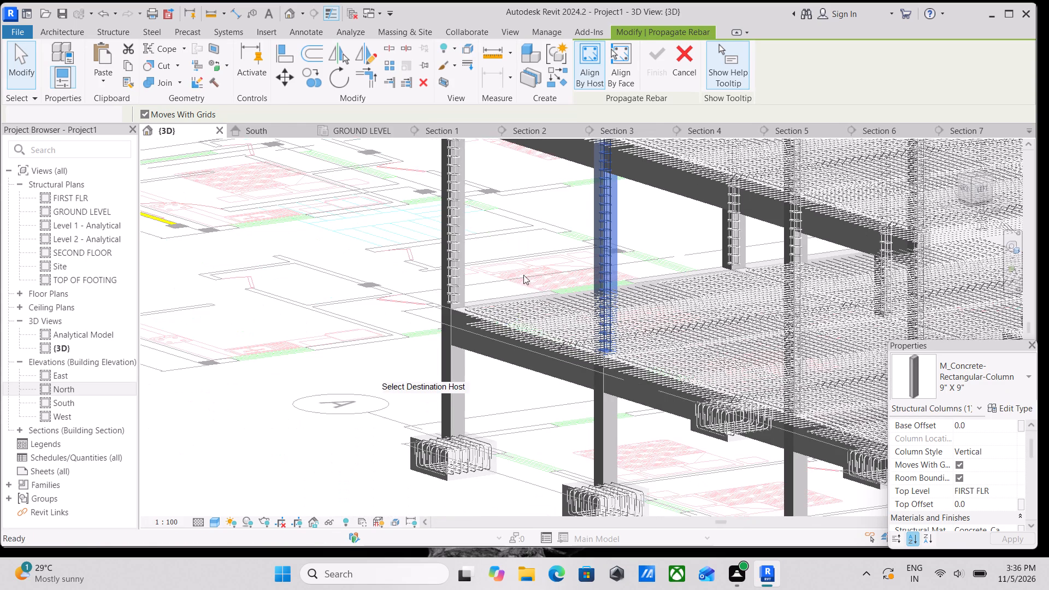
{"action": "left_click", "coordinate": [456, 385]}
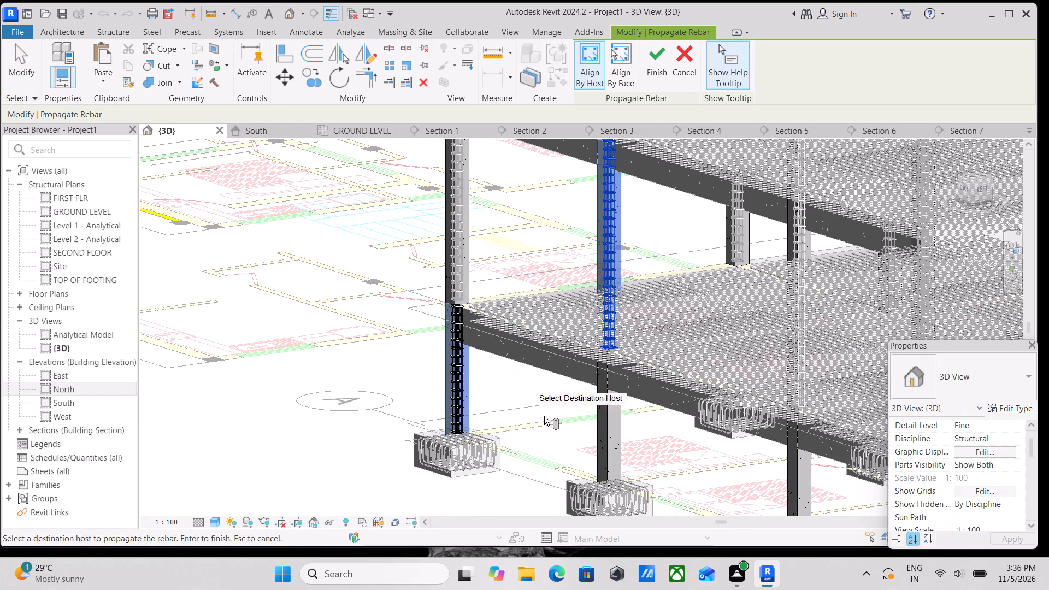
{"action": "left_click", "coordinate": [621, 439]}
{"action": "scroll", "coordinate": [619, 439], "scroll_direction": "down", "scroll_amount": 1}
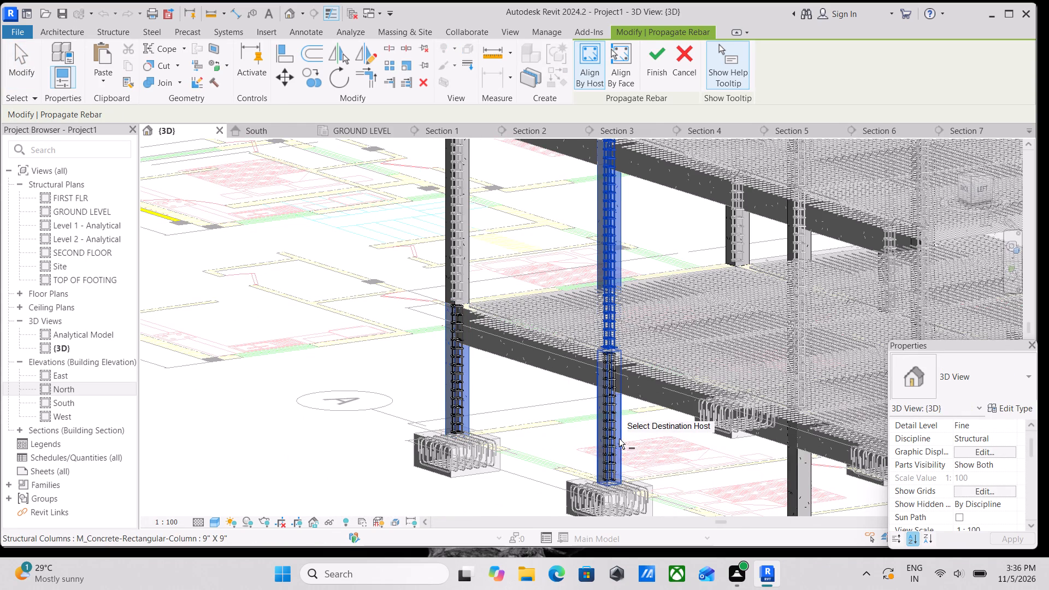
{"action": "middle_click_drag", "start_coordinate": [619, 439], "coordinate": [392, 351]}
{"action": "middle_click_drag", "start_coordinate": [573, 417], "coordinate": [509, 390]}
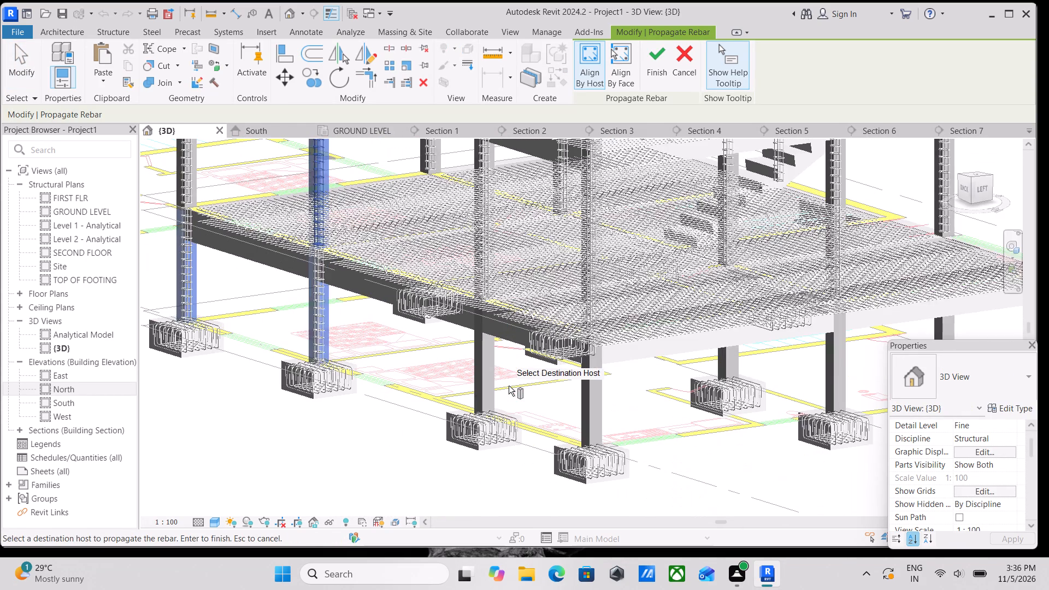
{"action": "left_click", "coordinate": [484, 384]}
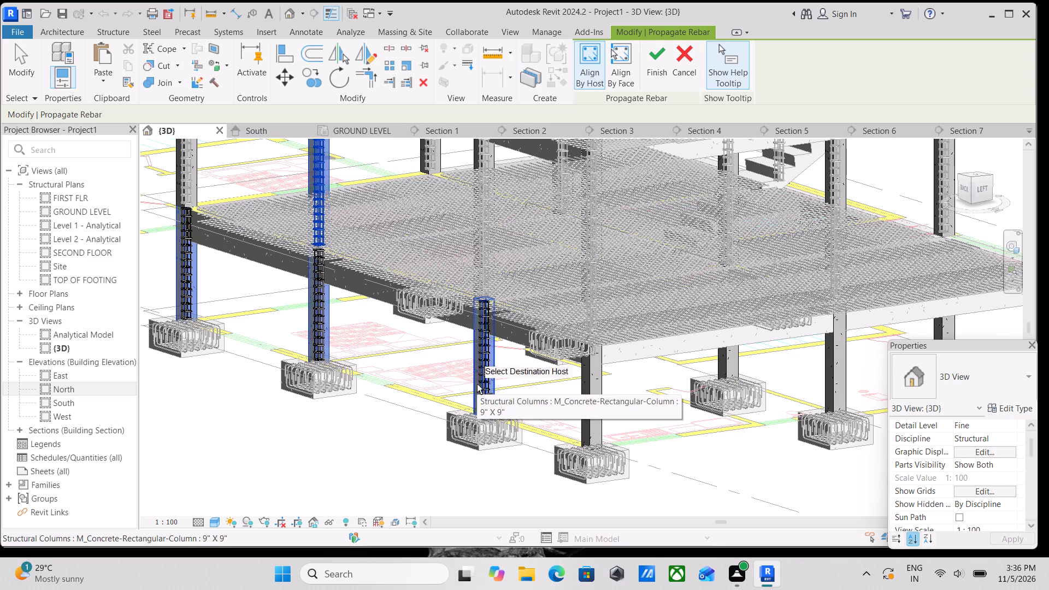
{"action": "left_click", "coordinate": [579, 426]}
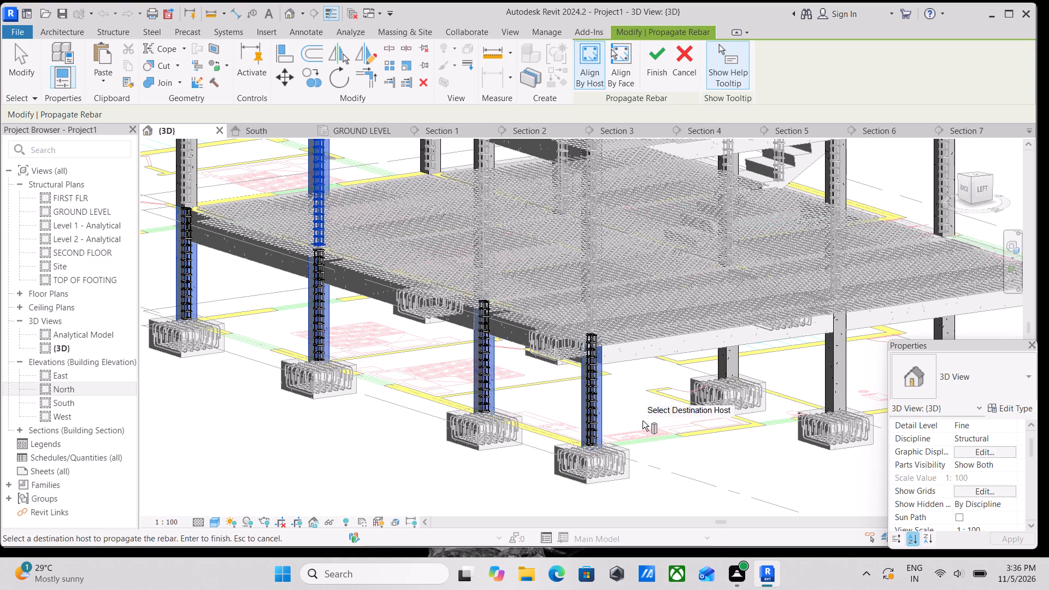
Propagate the same column rebar to the four footing columns along the building's front edge, below the GROUND LEVEL slab.
{"action": "middle_click_drag", "start_coordinate": [643, 421], "coordinate": [507, 436], "text": "shift"}
{"action": "left_click", "coordinate": [392, 439]}
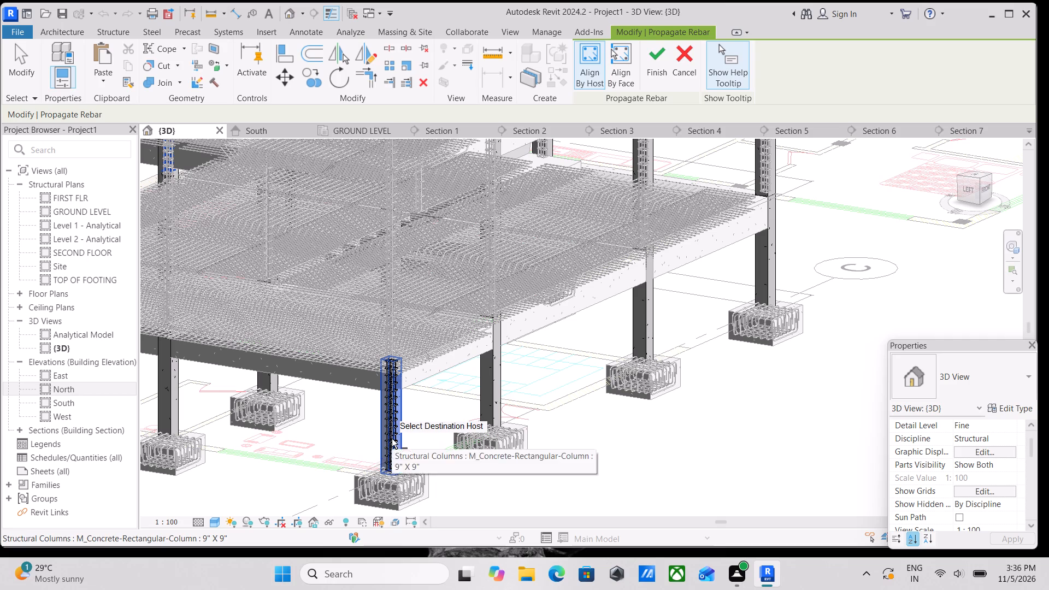
{"action": "left_click", "coordinate": [480, 394]}
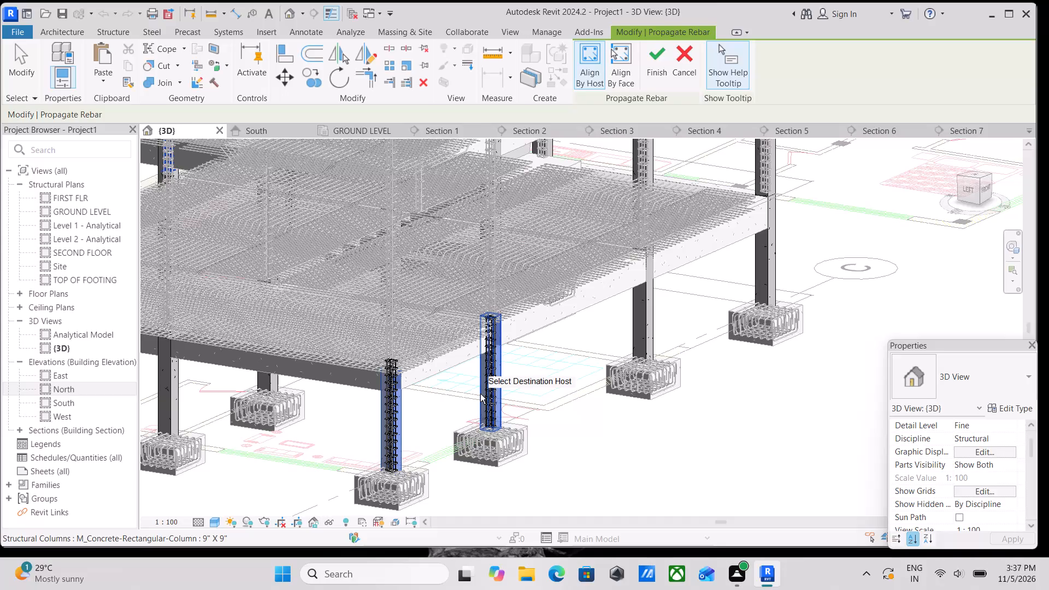
{"action": "scroll", "coordinate": [537, 383], "scroll_direction": "up", "scroll_amount": 2}
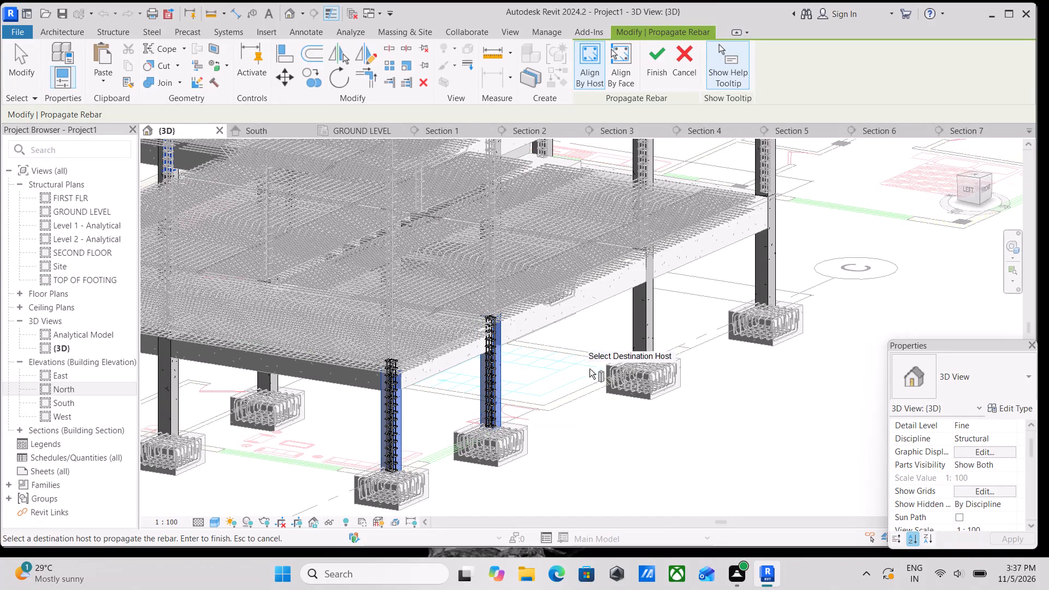
{"action": "scroll", "coordinate": [607, 369], "scroll_direction": "up", "scroll_amount": 3}
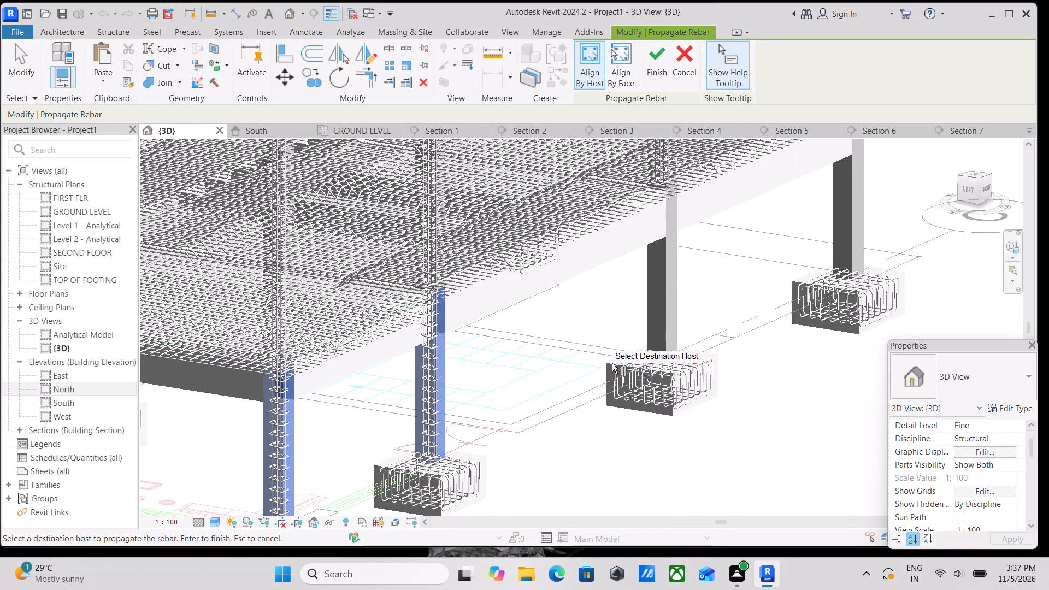
{"action": "left_click", "coordinate": [665, 318]}
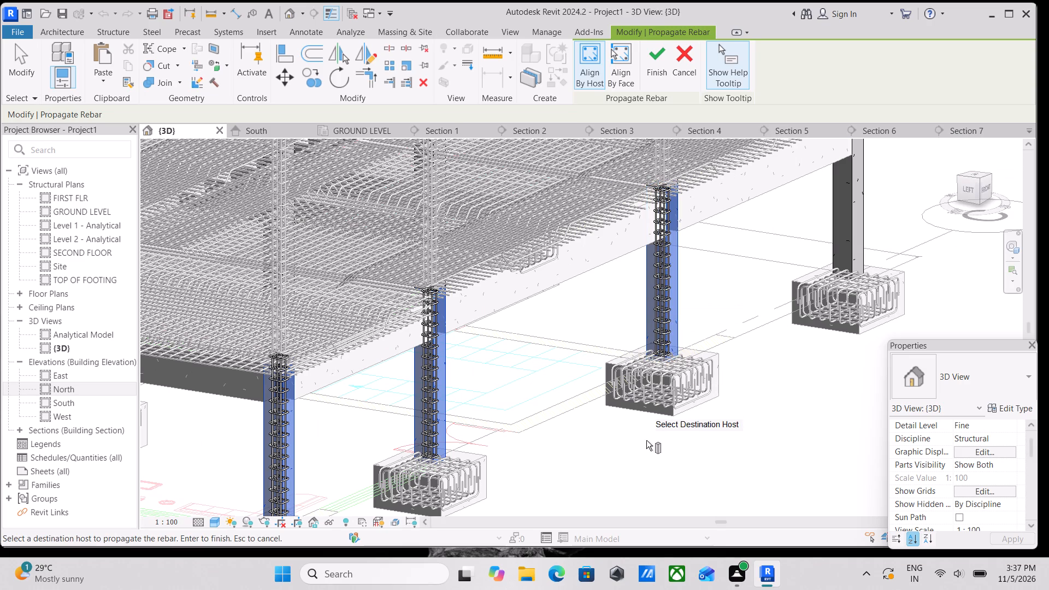
{"action": "scroll", "coordinate": [640, 450], "scroll_direction": "down", "scroll_amount": 2}
{"action": "middle_click_drag", "start_coordinate": [630, 455], "coordinate": [594, 499]}
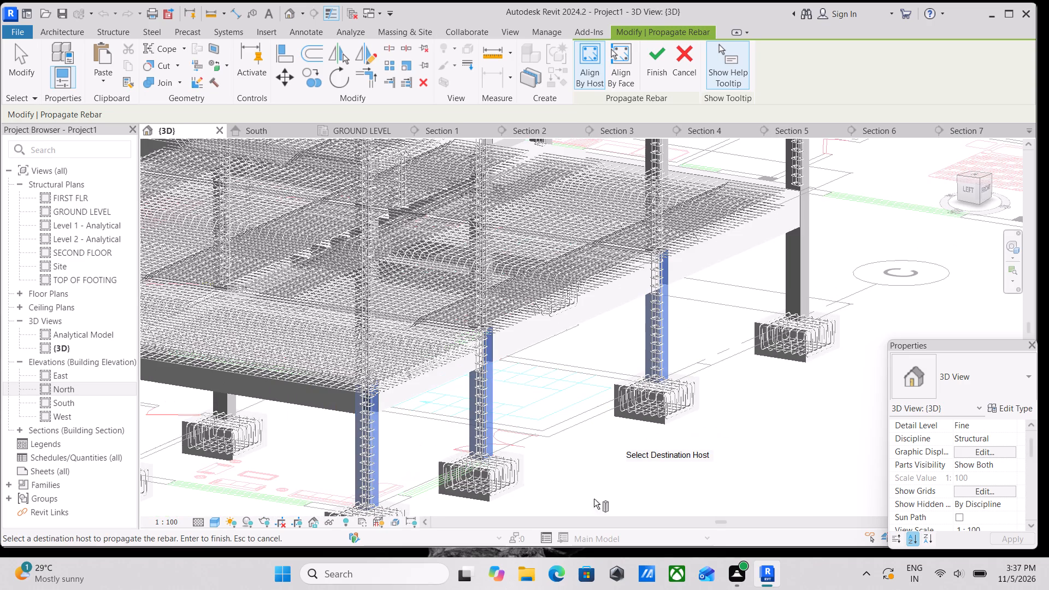
{"action": "middle_click_drag", "start_coordinate": [594, 499], "coordinate": [556, 550]}
{"action": "scroll", "coordinate": [805, 286], "scroll_direction": "up", "scroll_amount": 3}
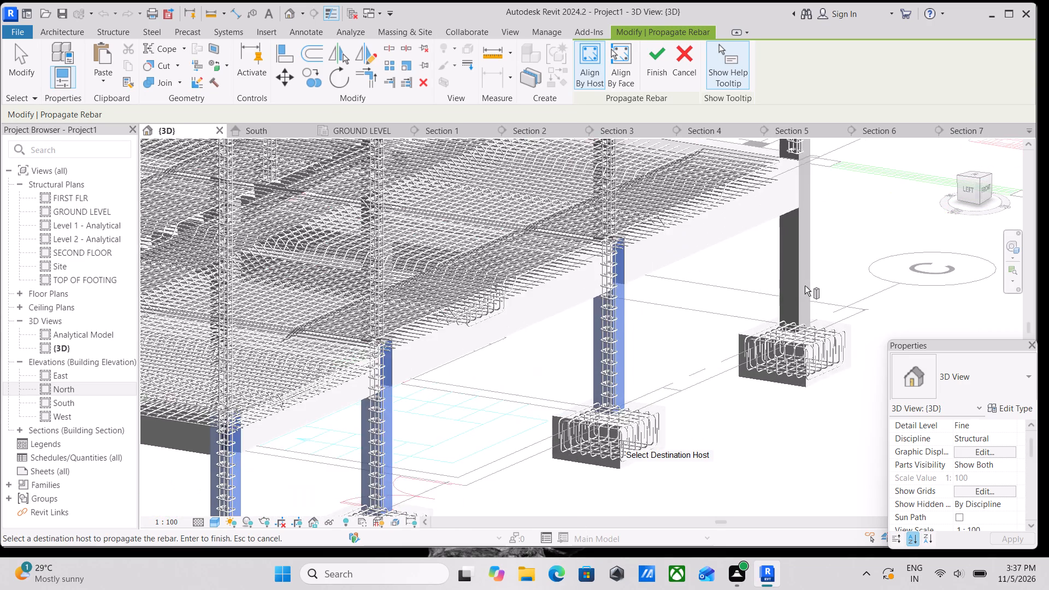
{"action": "scroll", "coordinate": [805, 286], "scroll_direction": "up", "scroll_amount": 1}
{"action": "left_click", "coordinate": [794, 271]}
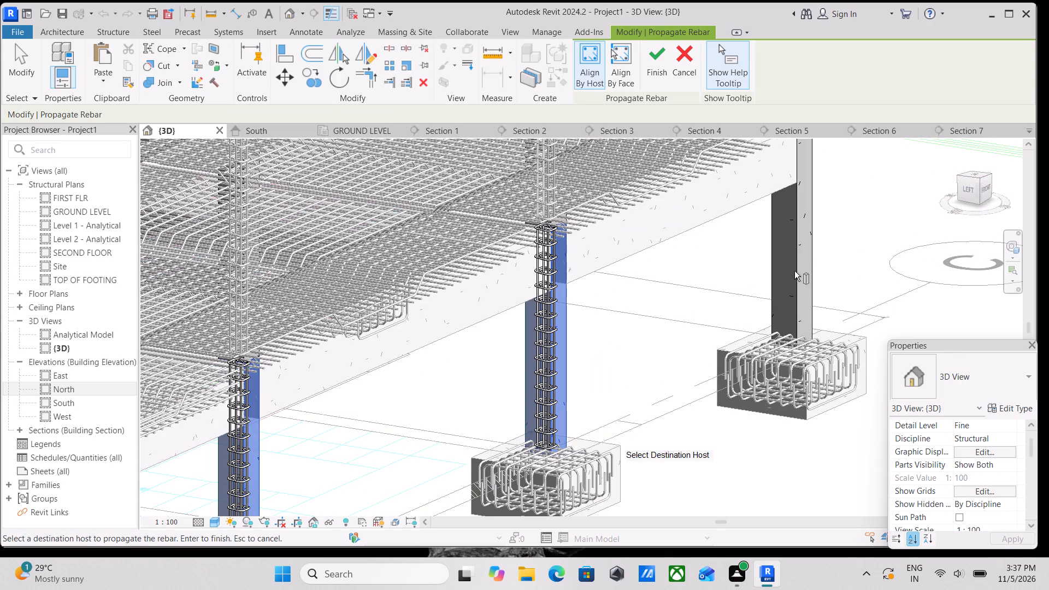
Propagate the same column rebar to the four footing columns of the middle row below the GROUND LEVEL slab, and finish the propagation.
{"action": "scroll", "coordinate": [794, 312], "scroll_direction": "down", "scroll_amount": 2}
{"action": "scroll", "coordinate": [553, 474], "scroll_direction": "down", "scroll_amount": 3}
{"action": "scroll", "coordinate": [493, 475], "scroll_direction": "down", "scroll_amount": 4}
{"action": "middle_click_drag", "start_coordinate": [465, 505], "coordinate": [465, 427], "text": "shift"}
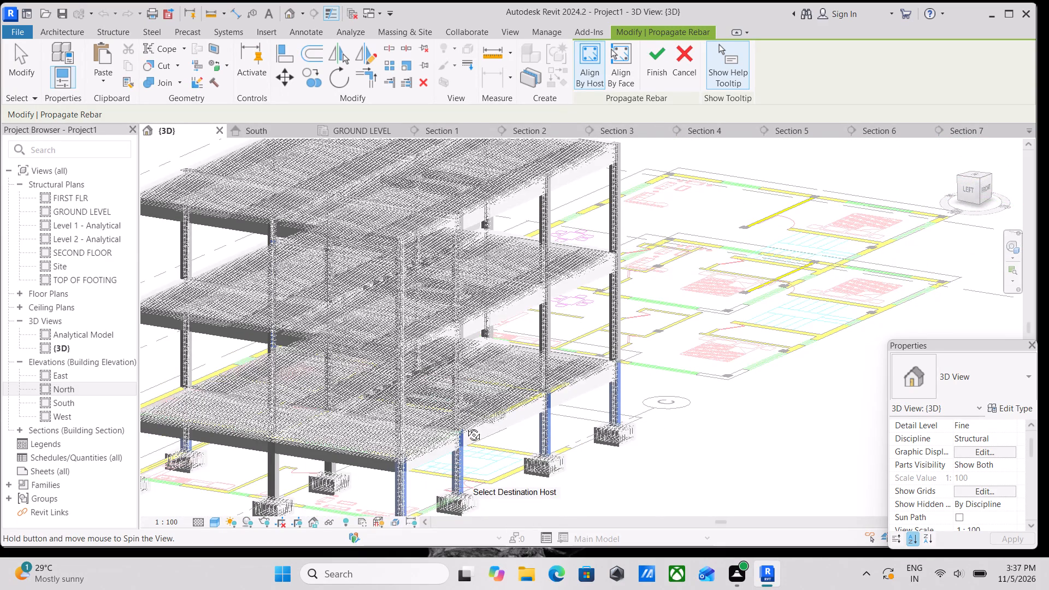
{"action": "middle_click_drag", "start_coordinate": [465, 427], "coordinate": [499, 389], "text": "shift"}
{"action": "middle_click_drag", "start_coordinate": [380, 422], "coordinate": [455, 469]}
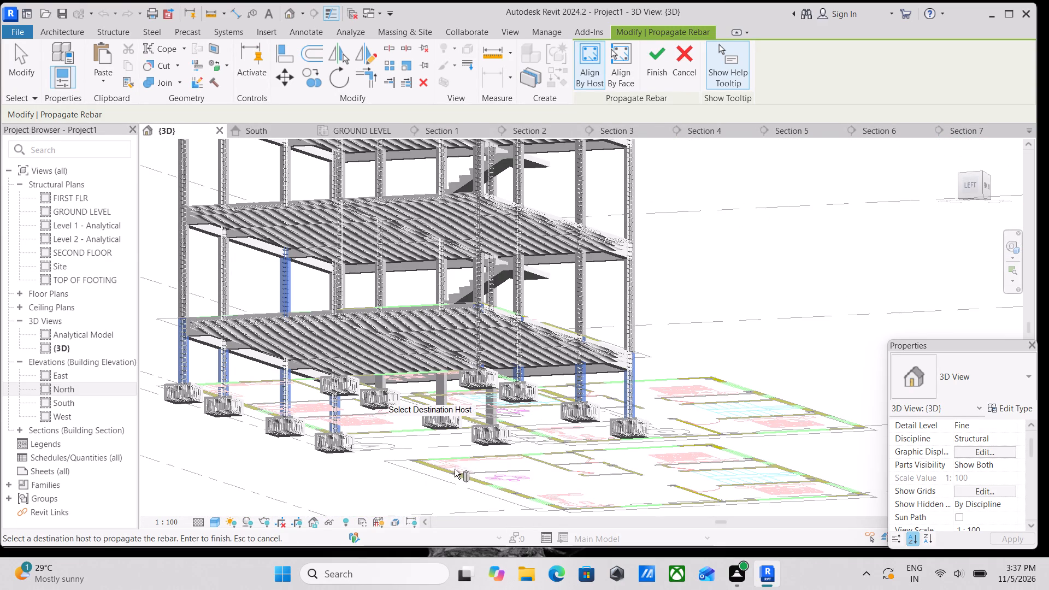
{"action": "middle_click_drag", "start_coordinate": [455, 469], "coordinate": [468, 487]}
{"action": "scroll", "coordinate": [526, 429], "scroll_direction": "up", "scroll_amount": 2}
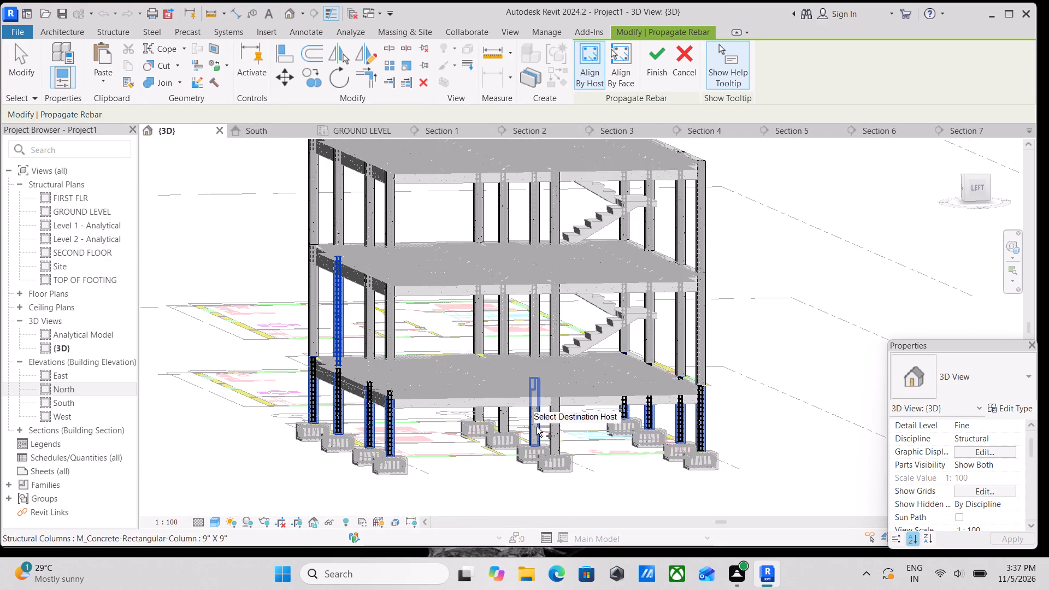
{"action": "scroll", "coordinate": [570, 424], "scroll_direction": "up", "scroll_amount": 2}
{"action": "left_click", "coordinate": [562, 427]}
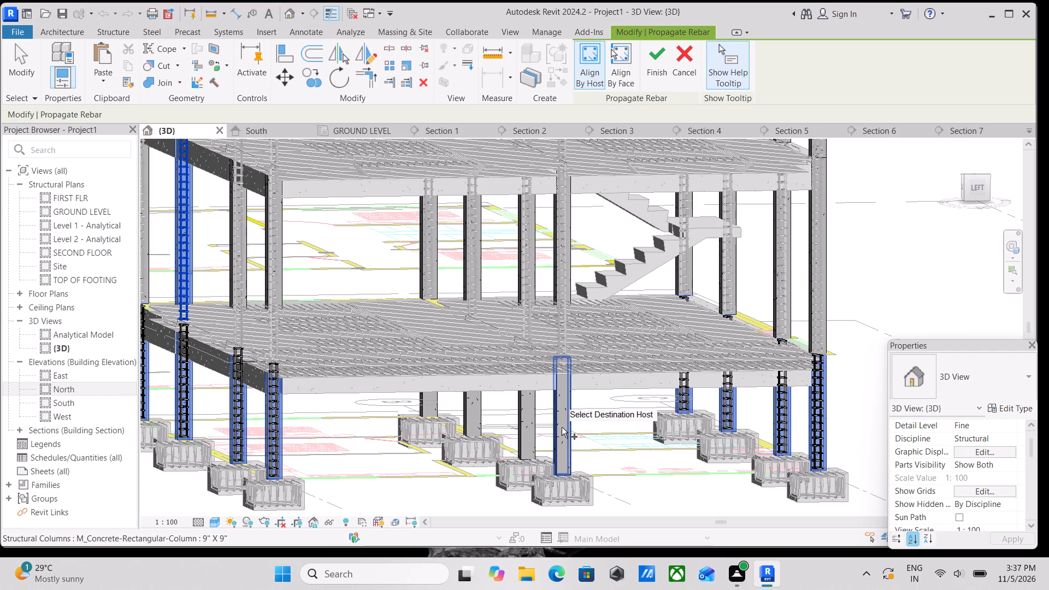
{"action": "left_click", "coordinate": [521, 432]}
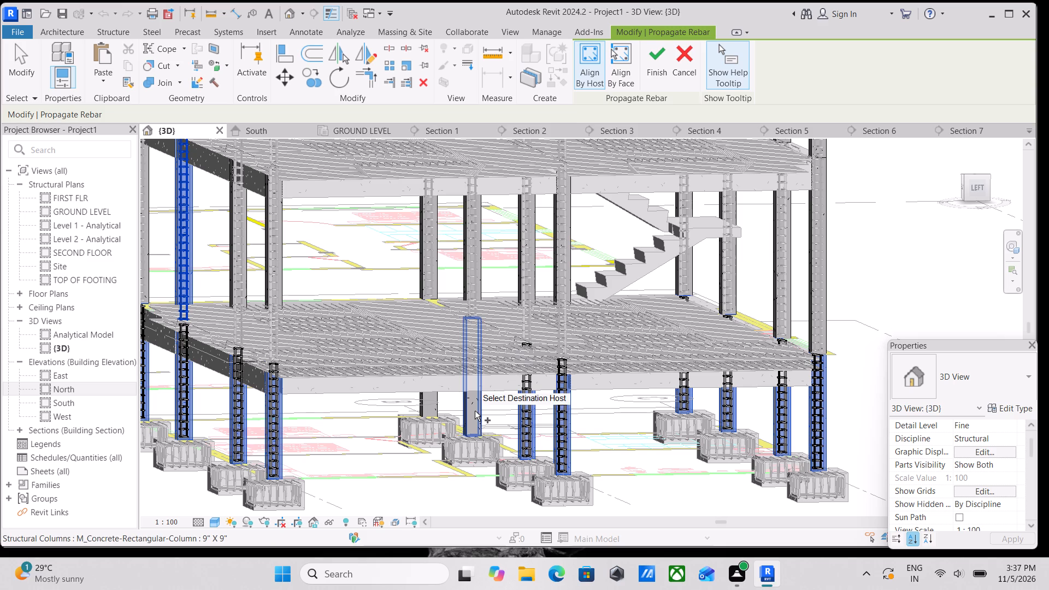
{"action": "left_click", "coordinate": [475, 411]}
{"action": "scroll", "coordinate": [475, 411], "scroll_direction": "up", "scroll_amount": 2}
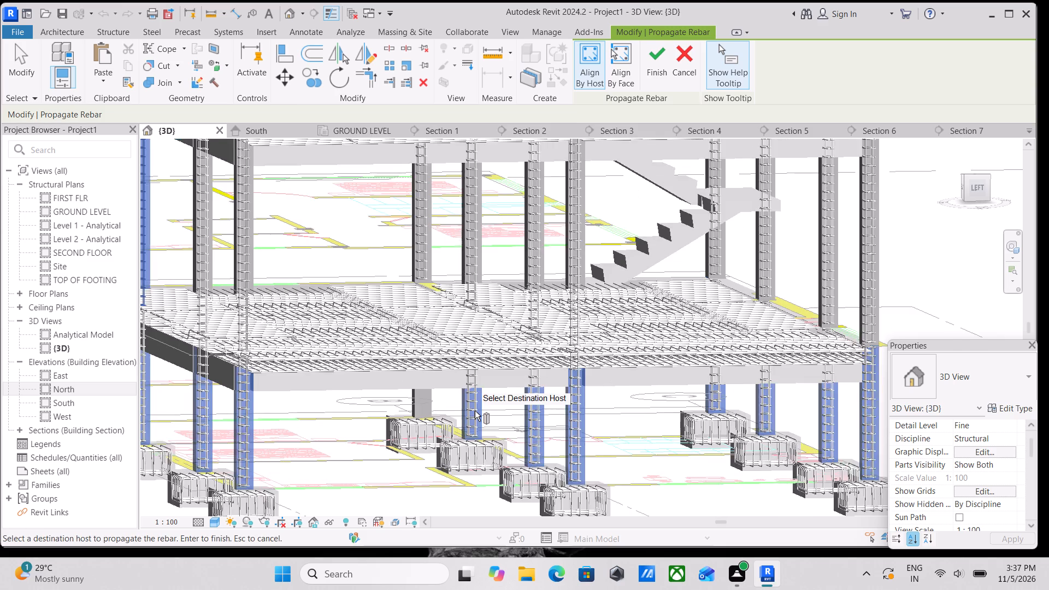
{"action": "scroll", "coordinate": [475, 411], "scroll_direction": "up", "scroll_amount": 2}
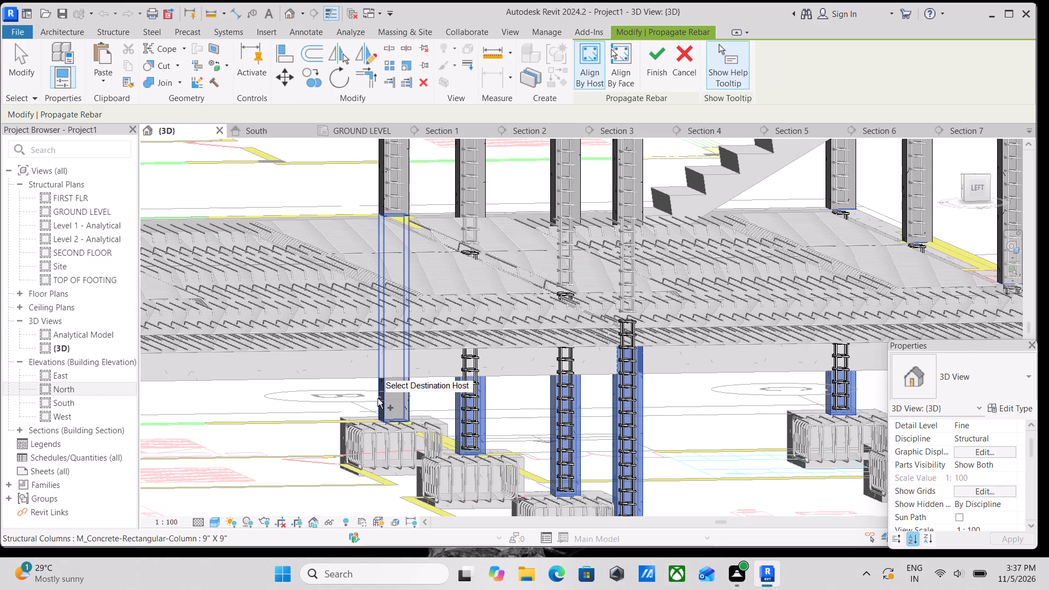
{"action": "left_click", "coordinate": [378, 398]}
{"action": "scroll", "coordinate": [591, 445], "scroll_direction": "down", "scroll_amount": 1}
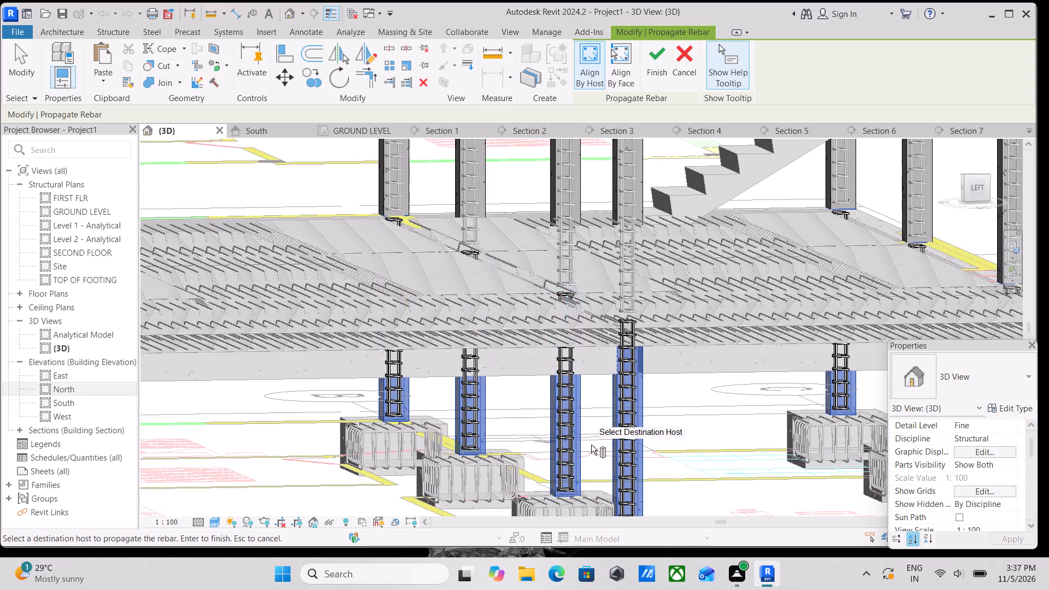
{"action": "scroll", "coordinate": [591, 445], "scroll_direction": "down", "scroll_amount": 3}
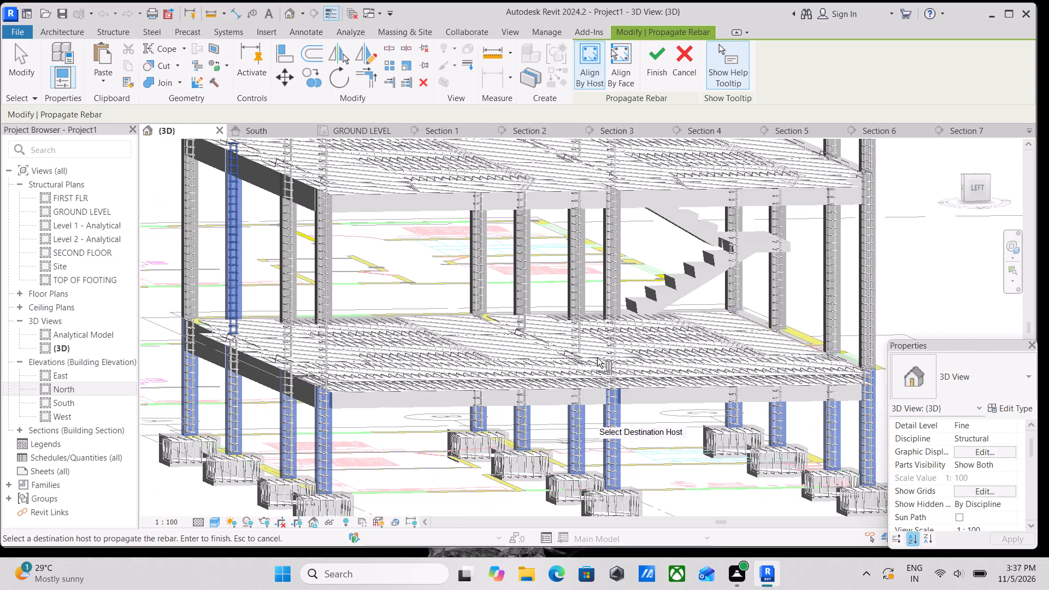
{"action": "left_click", "coordinate": [657, 60]}
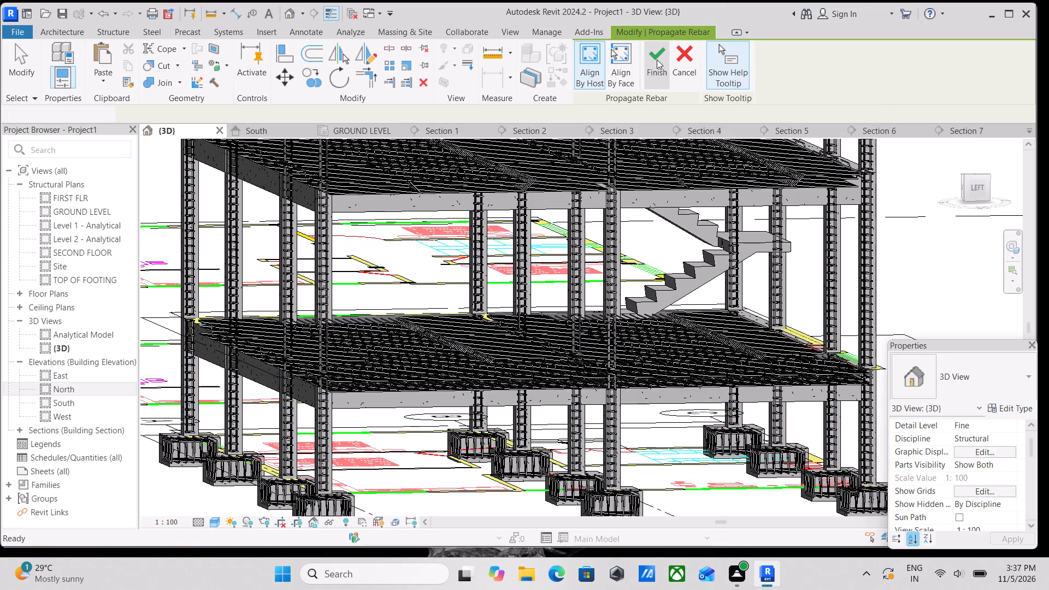
Select all instances of the 13M rebar from one GROUND LEVEL slab set and temporarily hide them in the 3D view.
{"action": "left_click", "coordinate": [464, 364]}
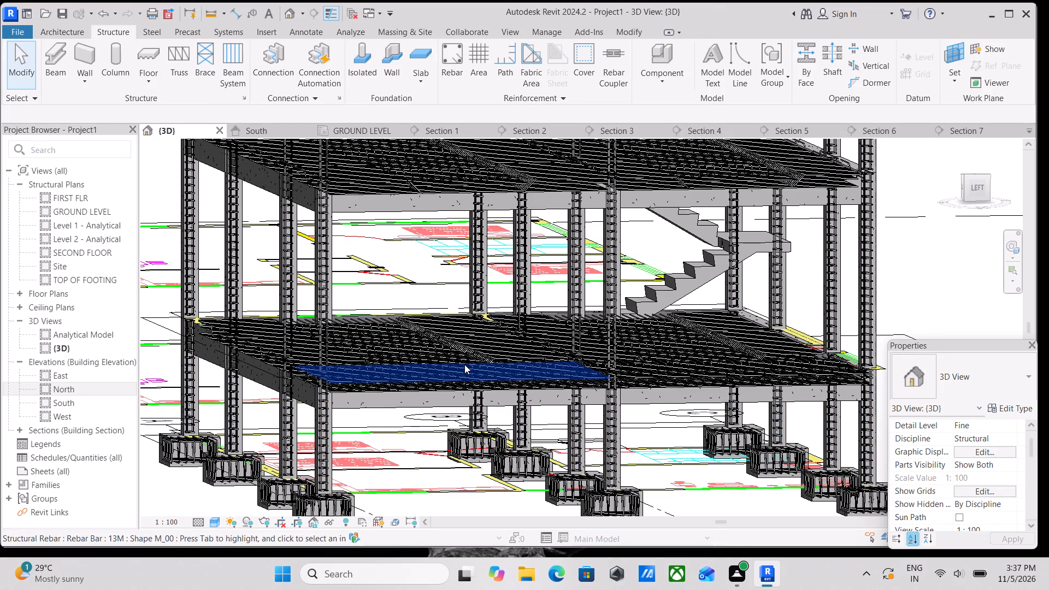
{"action": "type", "text": "sa"}
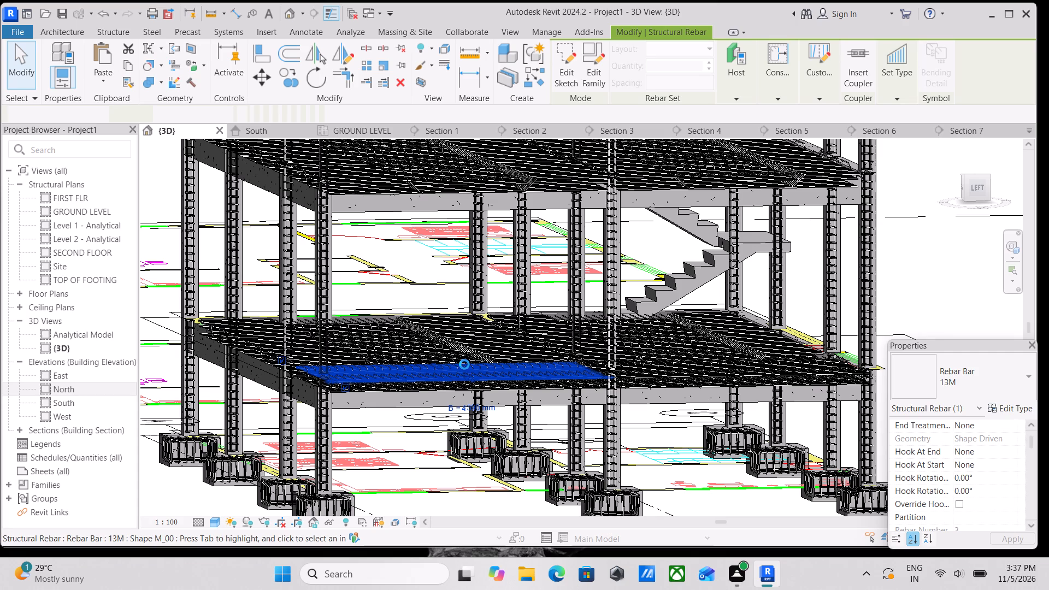
{"action": "type", "text": "hh"}
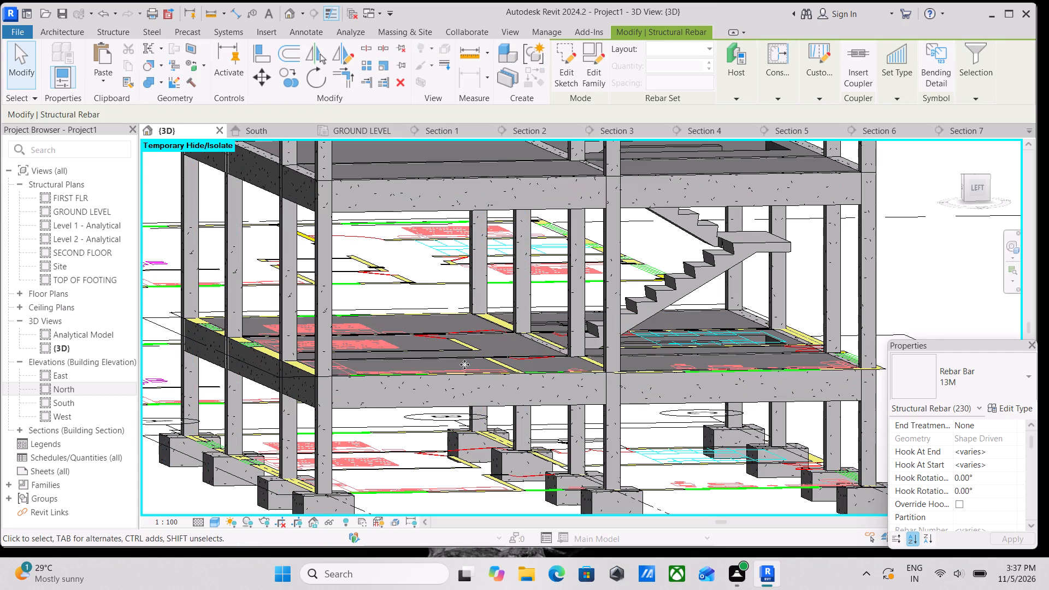
Inspect the bare concrete frame from the left and front, checking the footings, footing columns, slabs and stair openings.
{"action": "scroll", "coordinate": [519, 450], "scroll_direction": "down", "scroll_amount": 3}
{"action": "middle_click_drag", "start_coordinate": [595, 446], "coordinate": [559, 481], "text": "shift"}
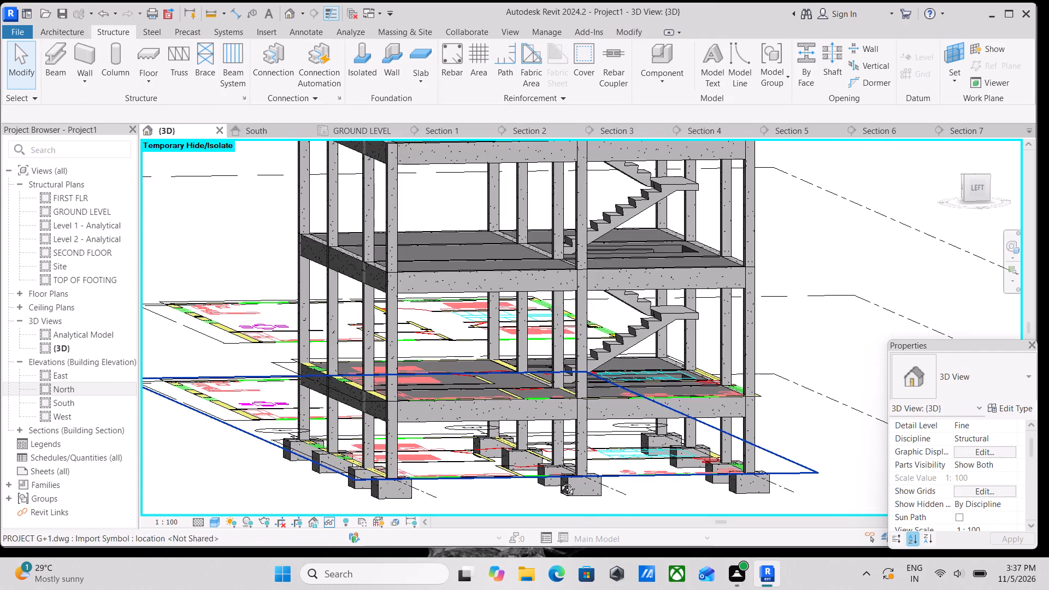
{"action": "middle_click_drag", "start_coordinate": [559, 481], "coordinate": [416, 501], "text": "shift"}
{"action": "middle_click_drag", "start_coordinate": [768, 446], "coordinate": [664, 417]}
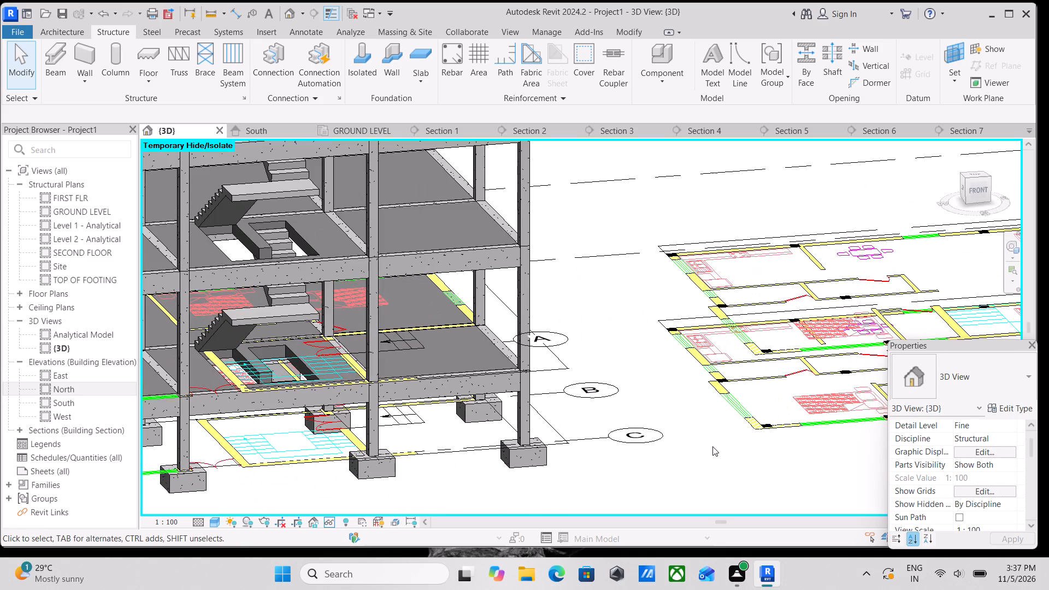
{"action": "middle_click_drag", "start_coordinate": [560, 444], "coordinate": [662, 447]}
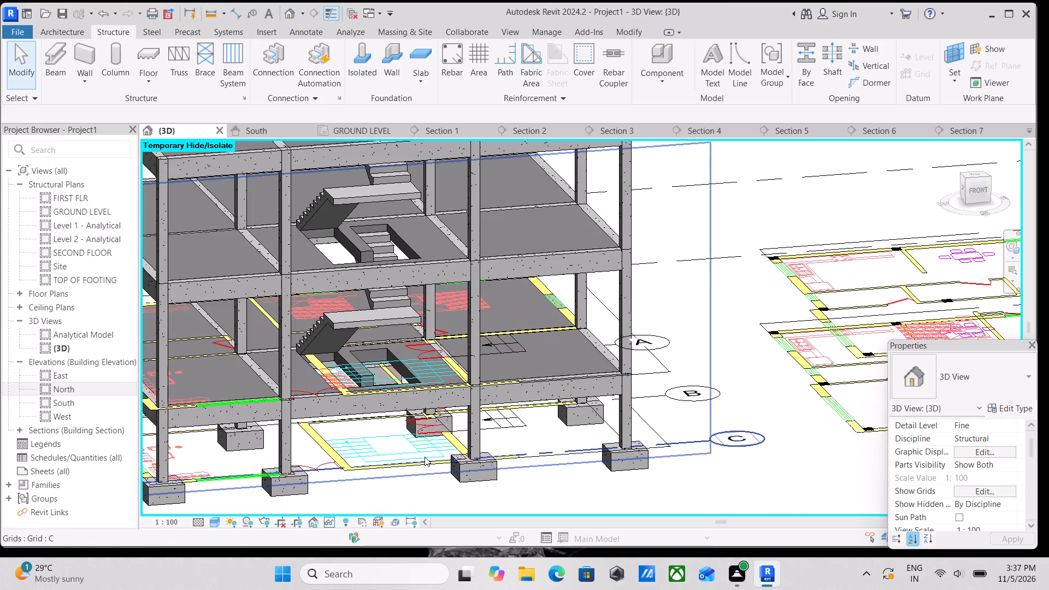
{"action": "middle_click_drag", "start_coordinate": [351, 444], "coordinate": [476, 412], "text": "shift"}
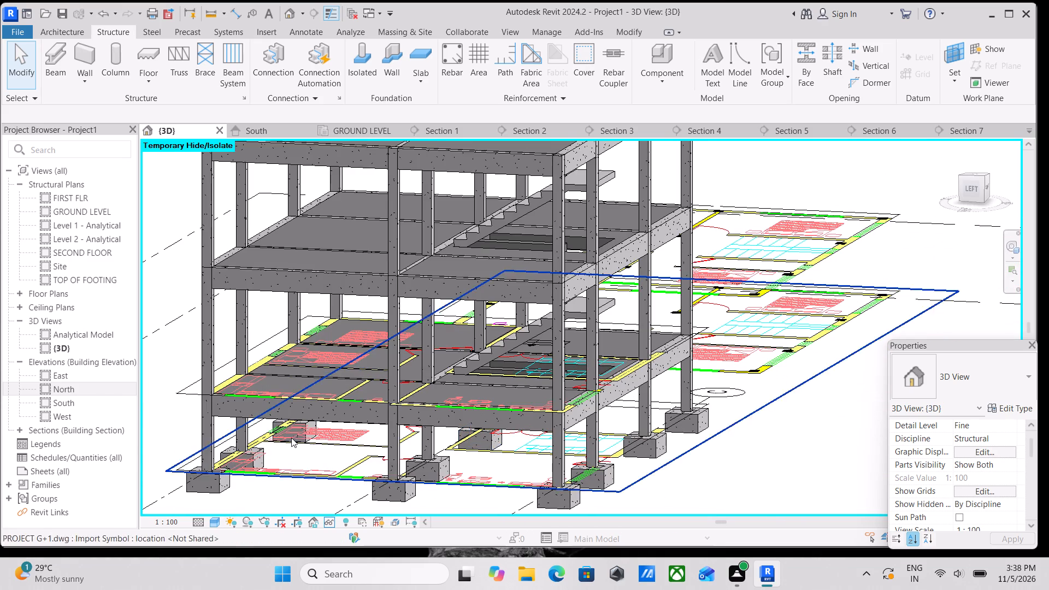
{"action": "middle_click_drag", "start_coordinate": [262, 429], "coordinate": [237, 444]}
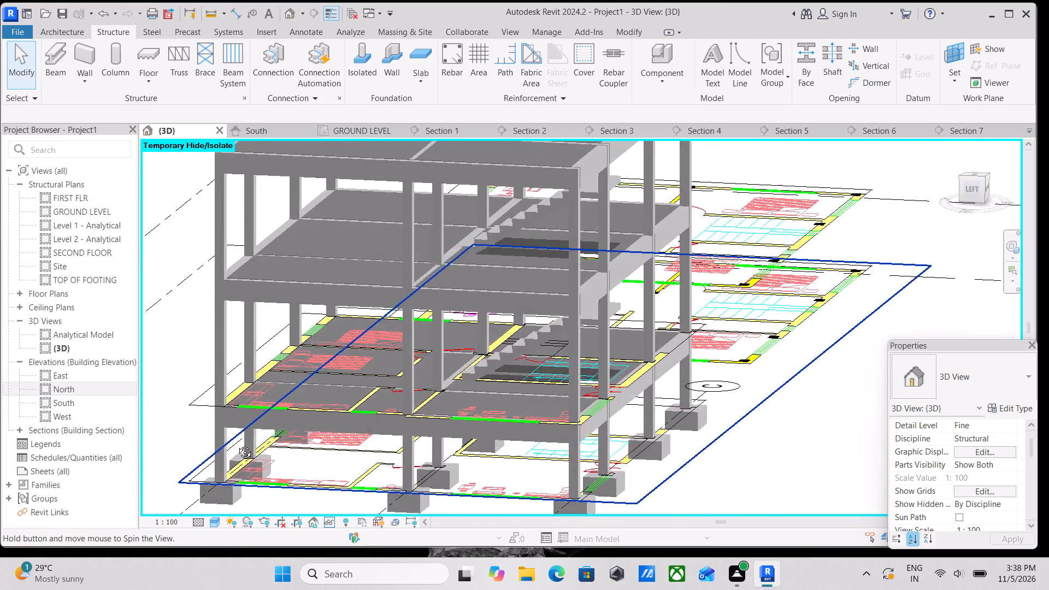
{"action": "middle_click_drag", "start_coordinate": [237, 444], "coordinate": [209, 448]}
{"action": "middle_click_drag", "start_coordinate": [422, 422], "coordinate": [382, 435], "text": "shift"}
{"action": "middle_click_drag", "start_coordinate": [424, 432], "coordinate": [412, 441]}
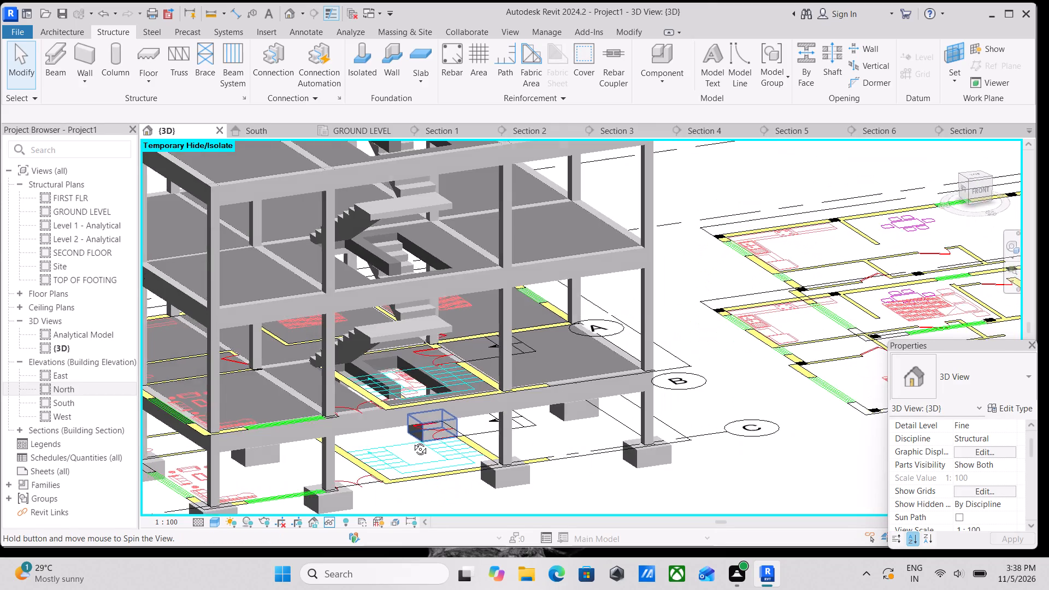
{"action": "middle_click_drag", "start_coordinate": [412, 441], "coordinate": [379, 453]}
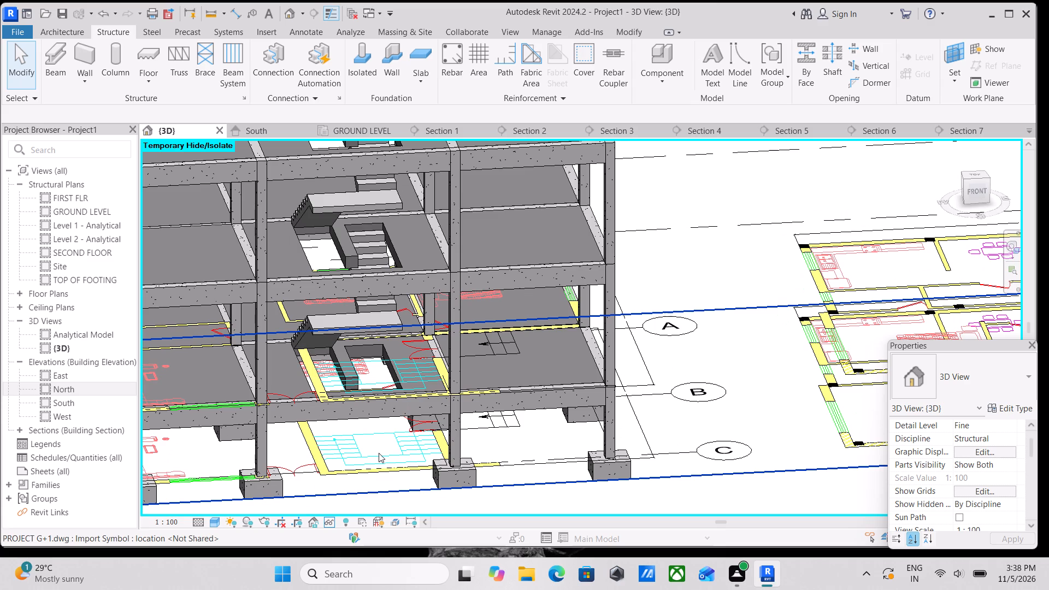
{"action": "scroll", "coordinate": [431, 436], "scroll_direction": "up", "scroll_amount": 3}
{"action": "scroll", "coordinate": [532, 420], "scroll_direction": "up", "scroll_amount": 2}
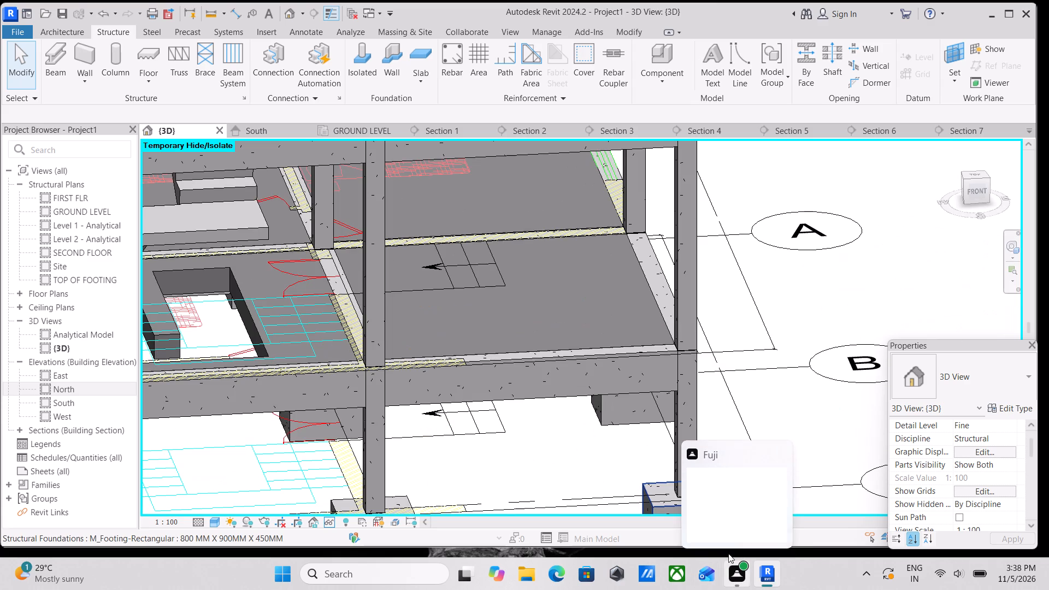
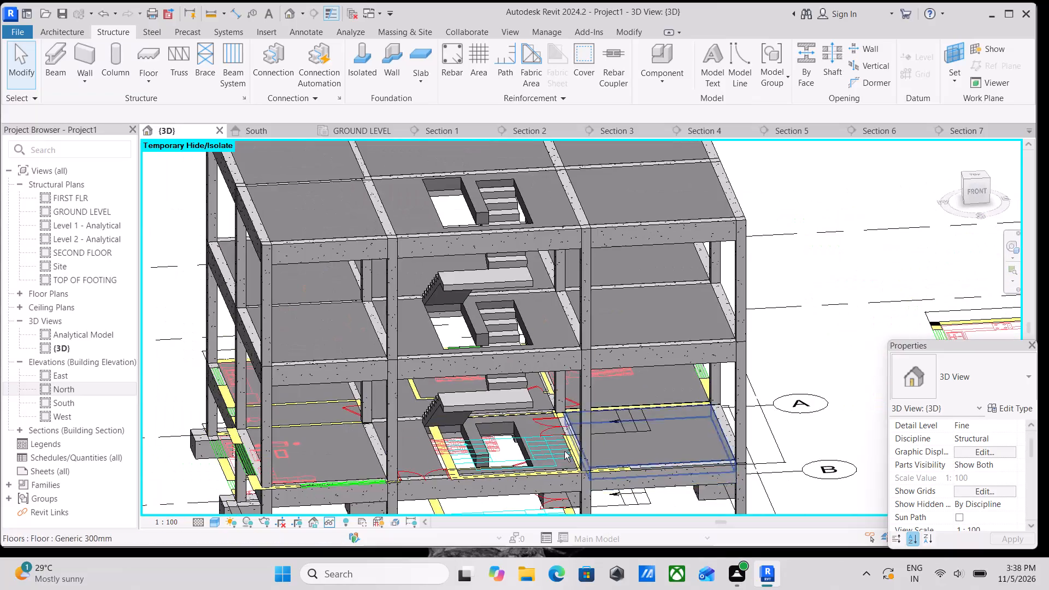
Temporarily hide the PROJECT G+1.dwg import at TOP OF FOOTING and the other one at GROUND LEVEL in the 3D view.
{"action": "middle_click_drag", "start_coordinate": [564, 451], "coordinate": [671, 381], "text": "shift"}
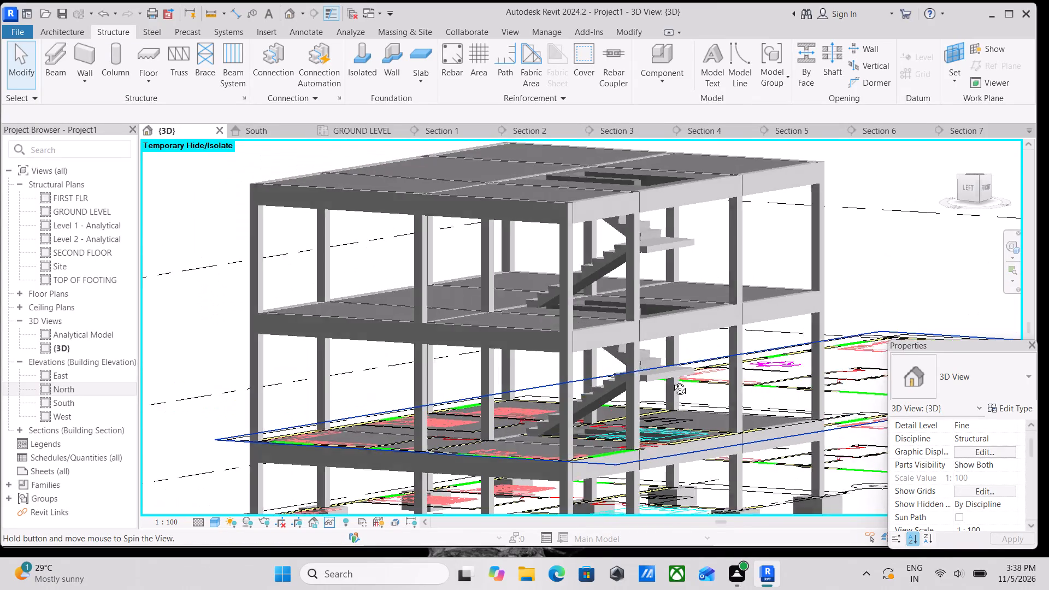
{"action": "middle_click_drag", "start_coordinate": [671, 381], "coordinate": [387, 406], "text": "shift"}
{"action": "scroll", "coordinate": [431, 382], "scroll_direction": "up", "scroll_amount": 1}
{"action": "scroll", "coordinate": [429, 383], "scroll_direction": "down", "scroll_amount": 5}
{"action": "middle_click_drag", "start_coordinate": [439, 381], "coordinate": [464, 358]}
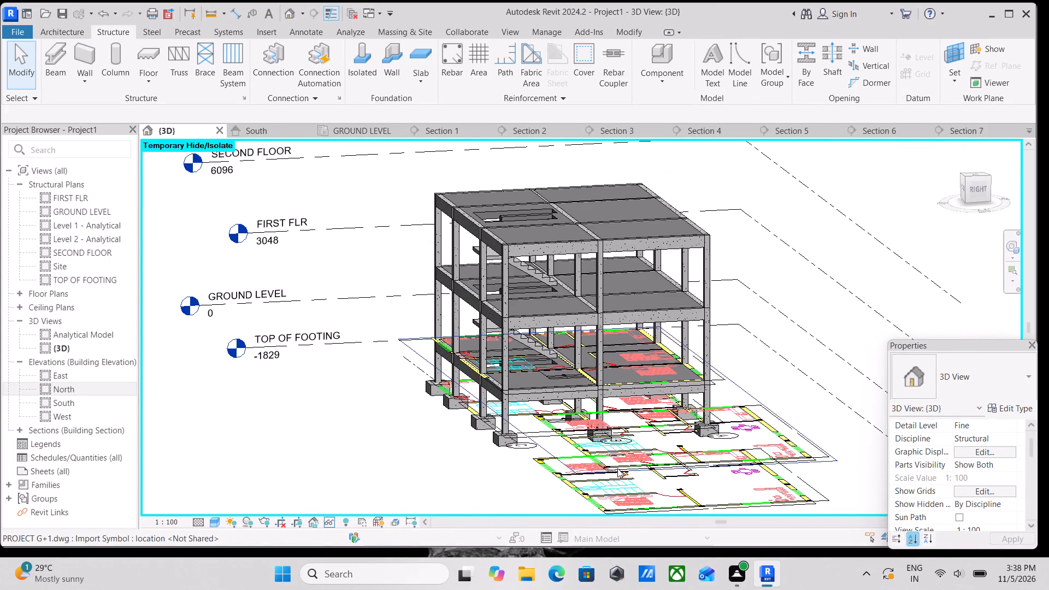
{"action": "left_click", "coordinate": [580, 484]}
{"action": "middle_click_drag", "start_coordinate": [580, 458], "coordinate": [620, 440]}
{"action": "type", "text": "hh"}
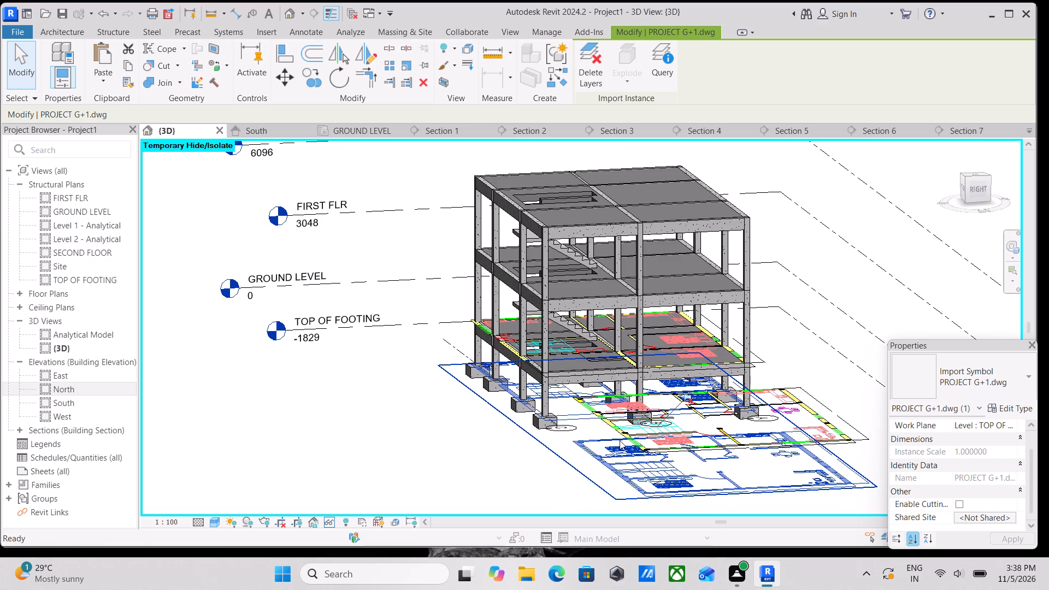
{"action": "left_click", "coordinate": [646, 447]}
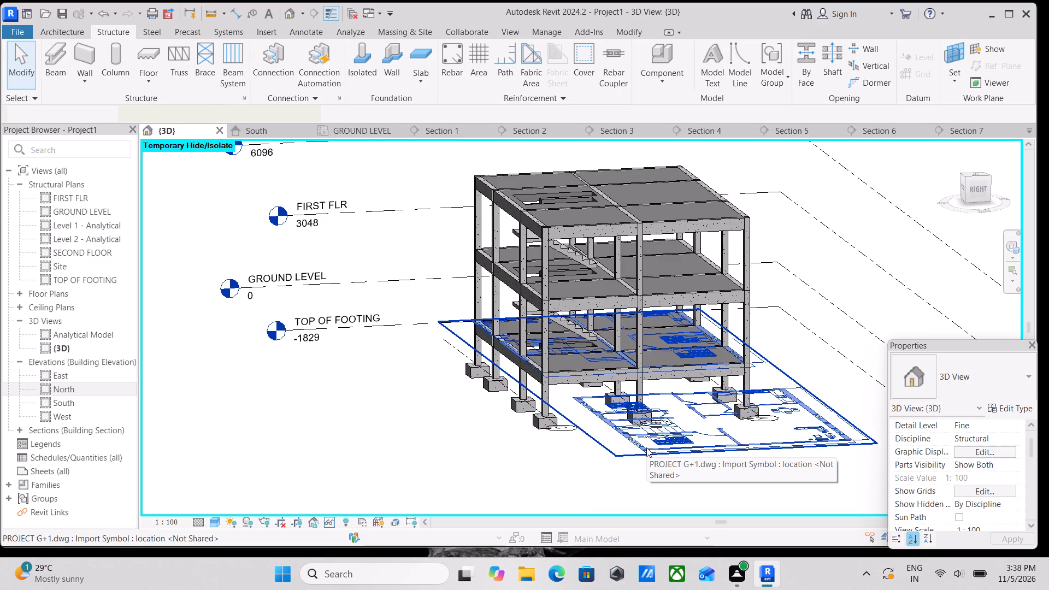
{"action": "type", "text": "hh"}
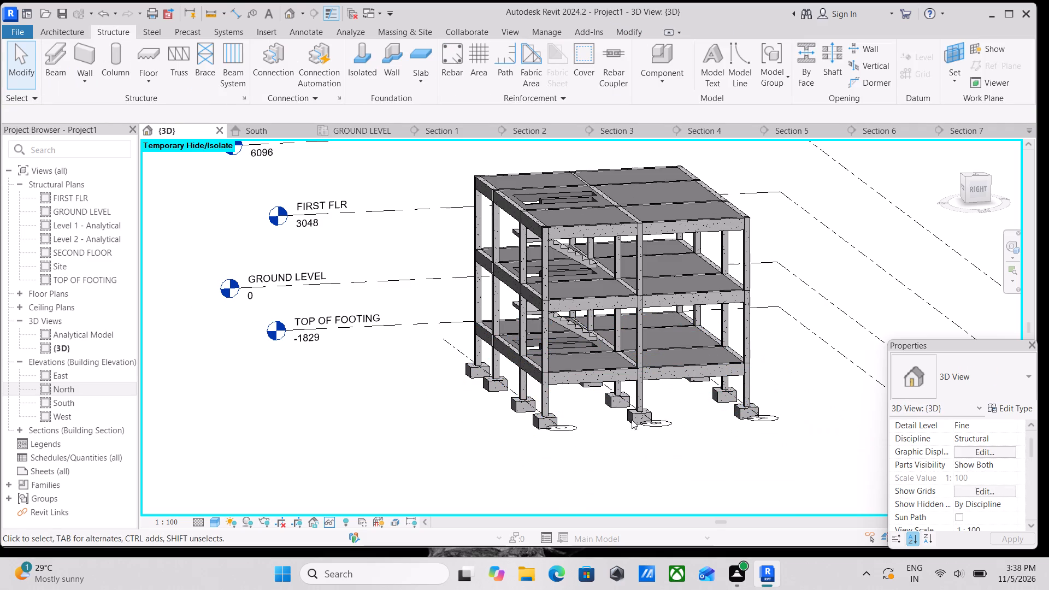
From the top view, create a toposolid from a rectangular sketch about 16300 mm long surrounding the whole building footprint.
{"action": "left_click", "coordinate": [977, 175]}
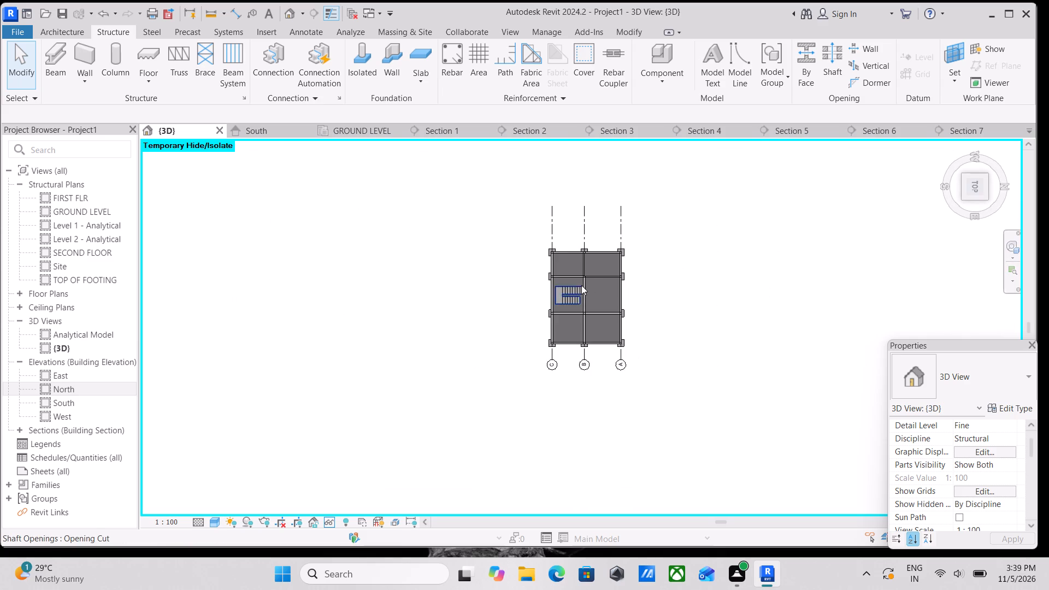
{"action": "scroll", "coordinate": [581, 285], "scroll_direction": "up", "scroll_amount": 7}
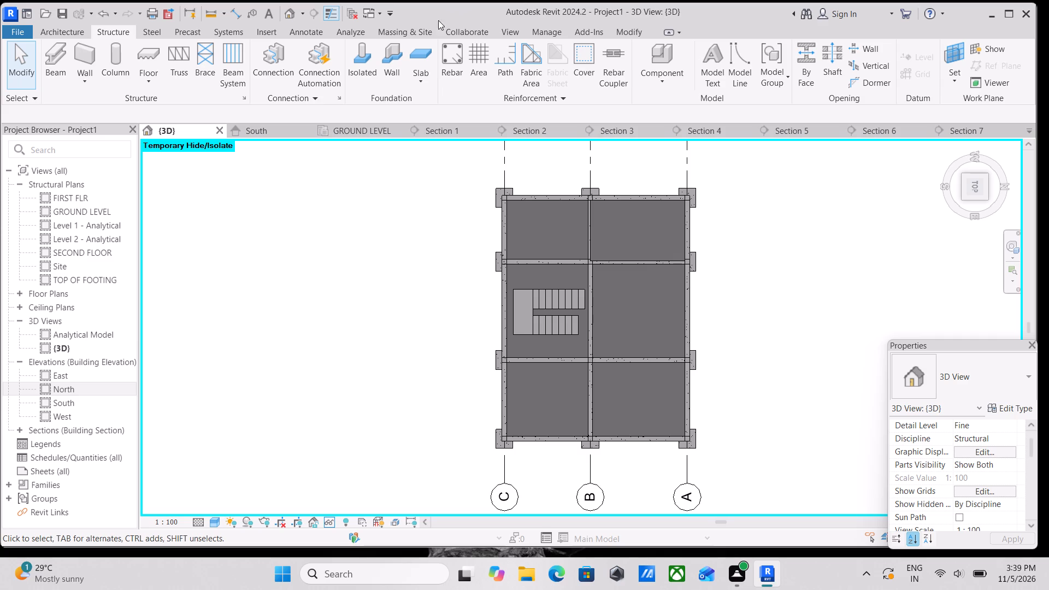
{"action": "left_click", "coordinate": [383, 28]}
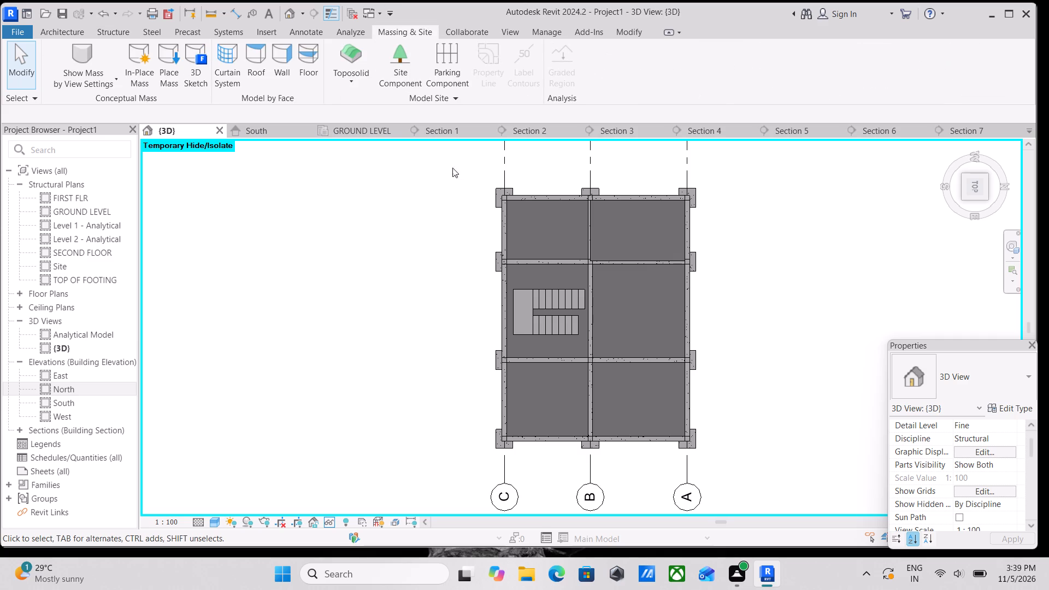
{"action": "middle_click_drag", "start_coordinate": [373, 217], "coordinate": [246, 312]}
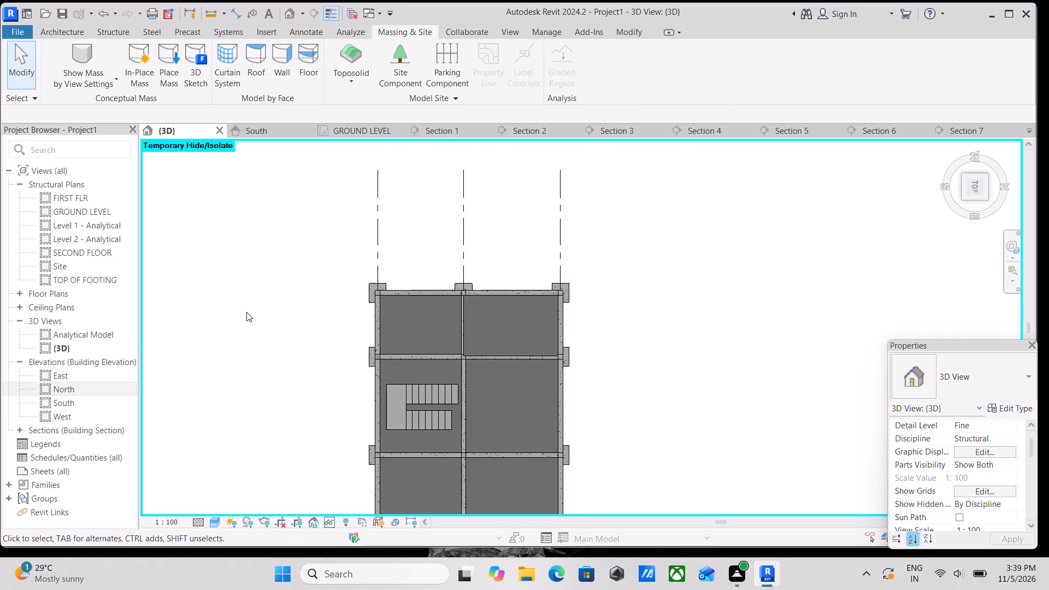
{"action": "left_click", "coordinate": [345, 79]}
{"action": "left_click", "coordinate": [339, 111]}
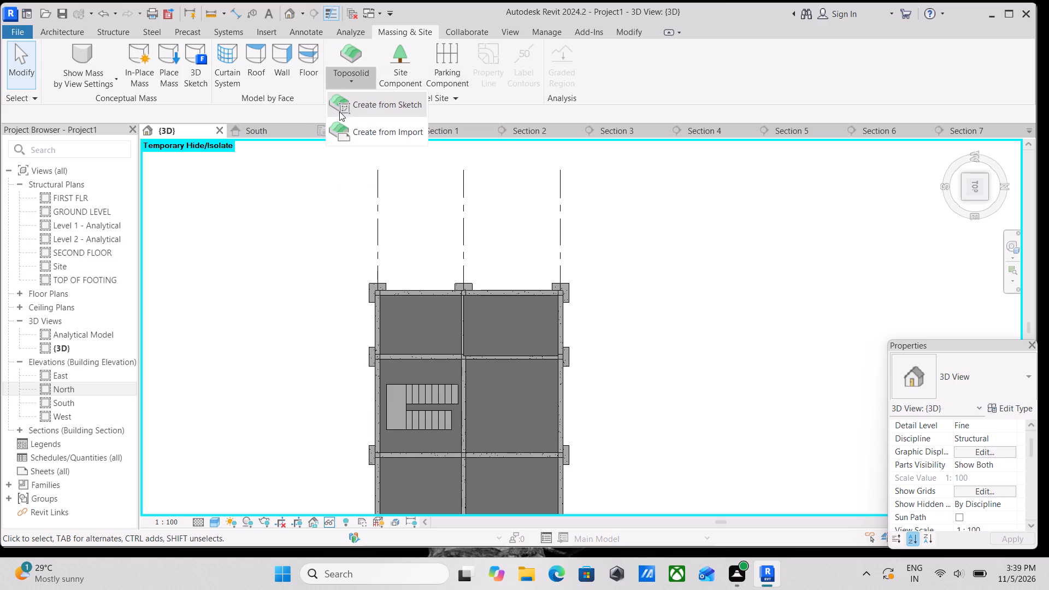
{"action": "scroll", "coordinate": [239, 276], "scroll_direction": "down", "scroll_amount": 3}
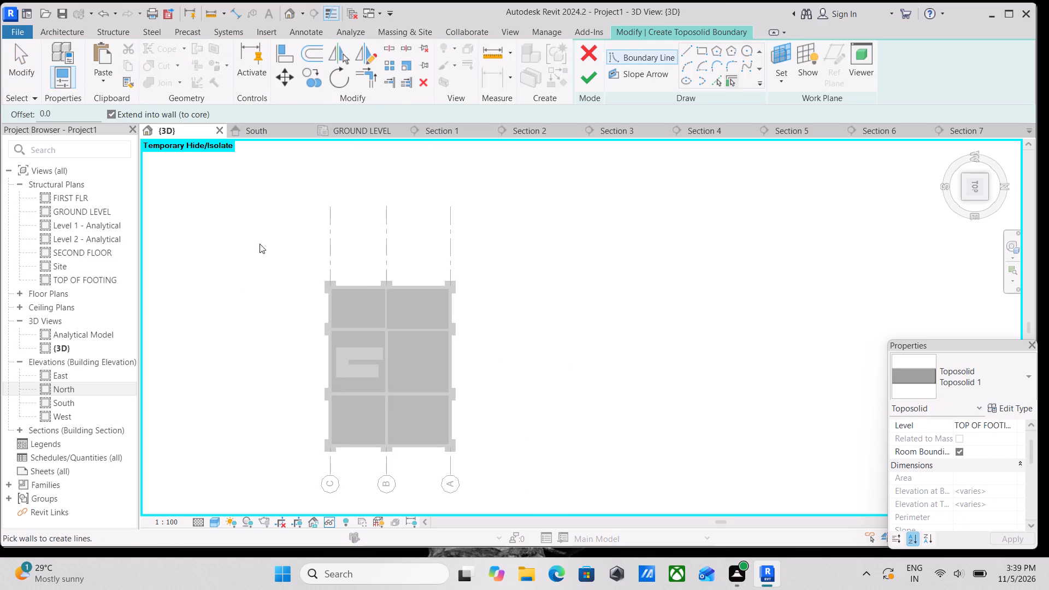
{"action": "left_click", "coordinate": [701, 48]}
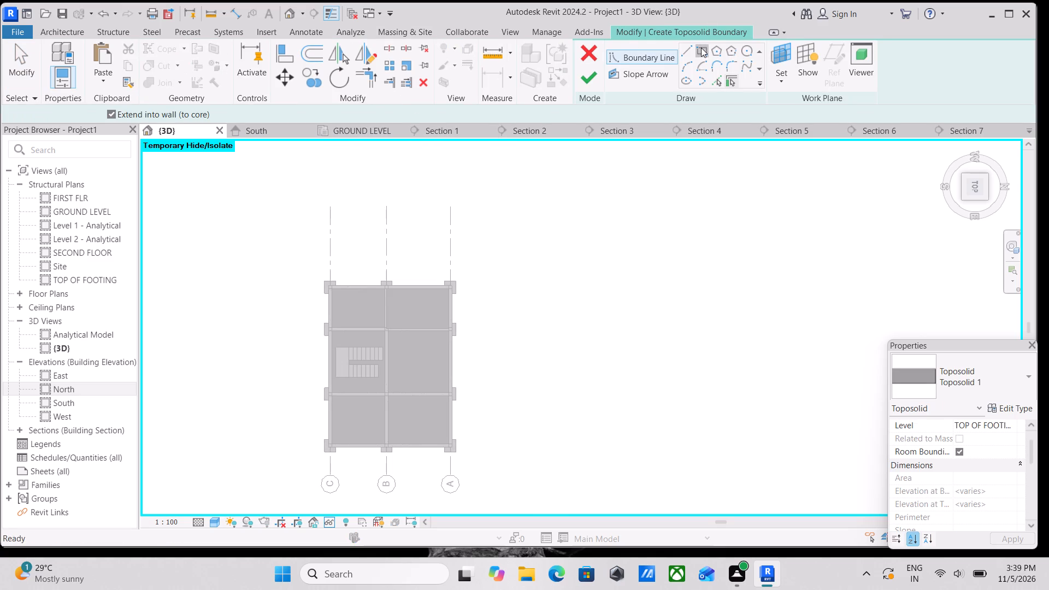
{"action": "left_click", "coordinate": [294, 256]}
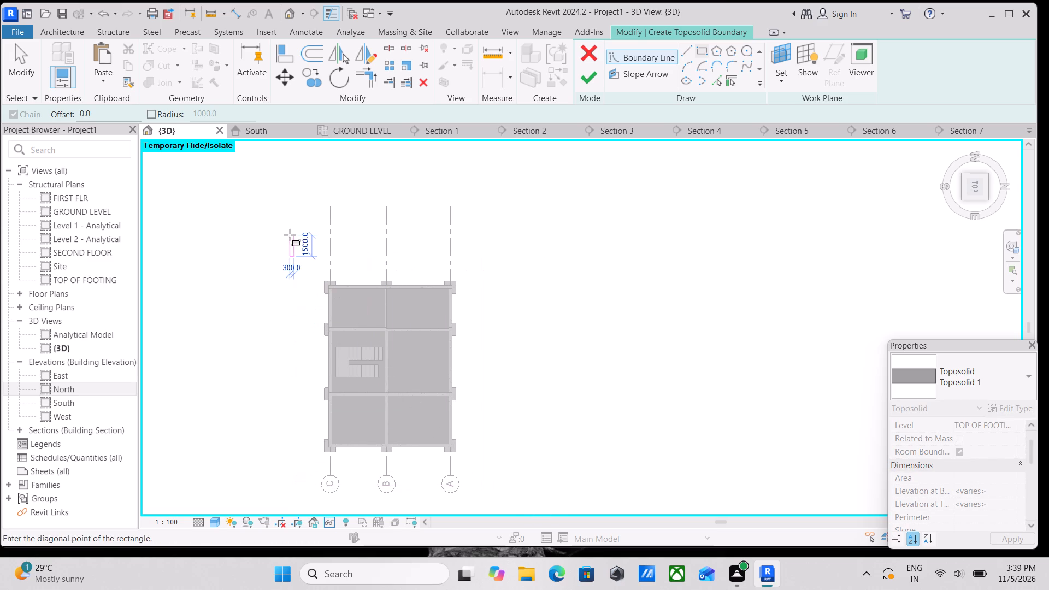
{"action": "key", "text": "Escape"}
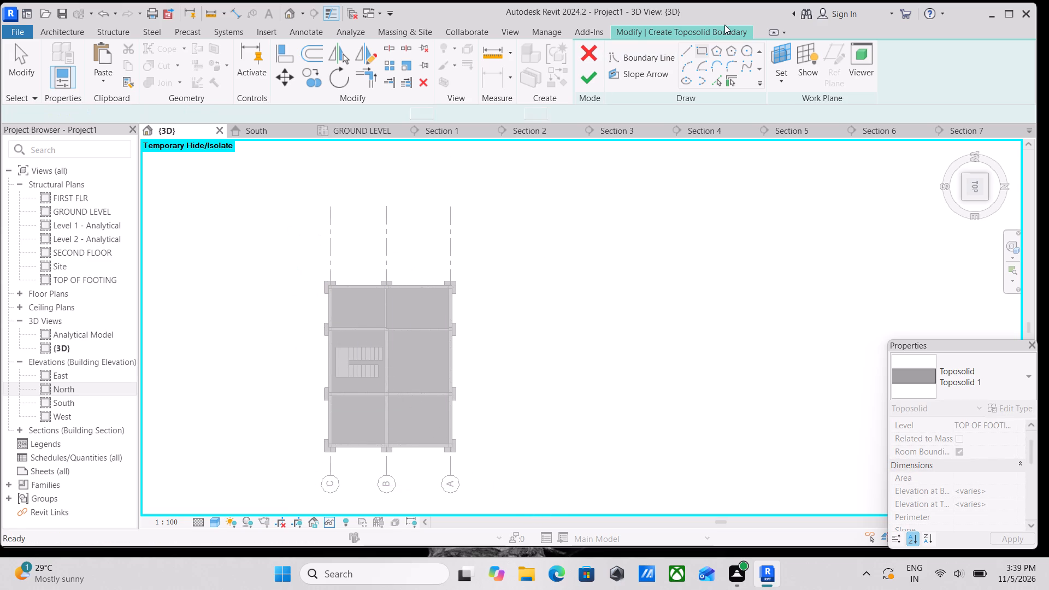
{"action": "scroll", "coordinate": [338, 228], "scroll_direction": "up", "scroll_amount": 2}
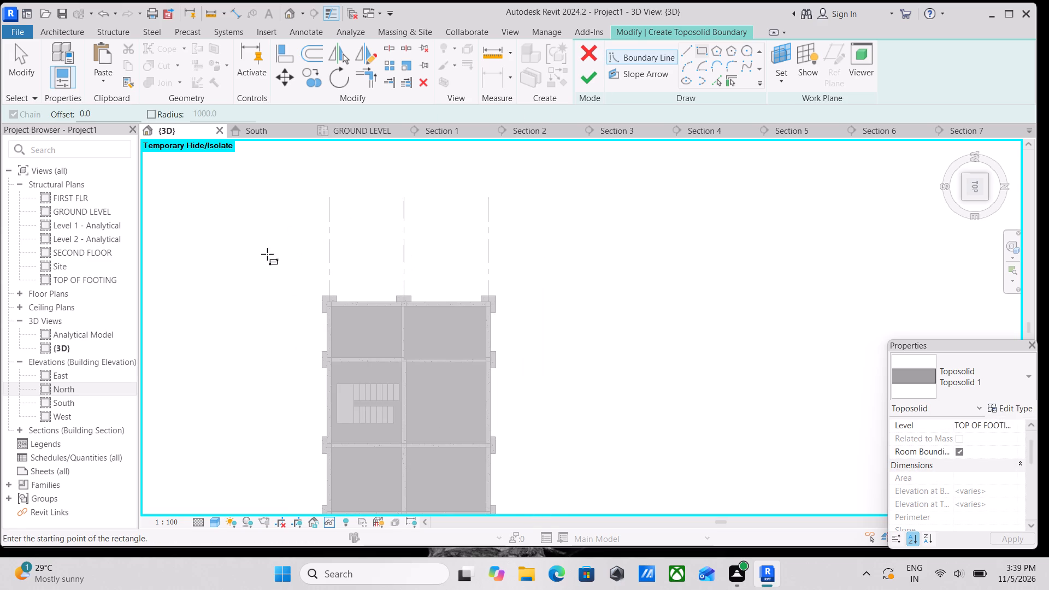
{"action": "left_click", "coordinate": [272, 252]}
{"action": "middle_click_drag", "start_coordinate": [396, 387], "coordinate": [391, 220]}
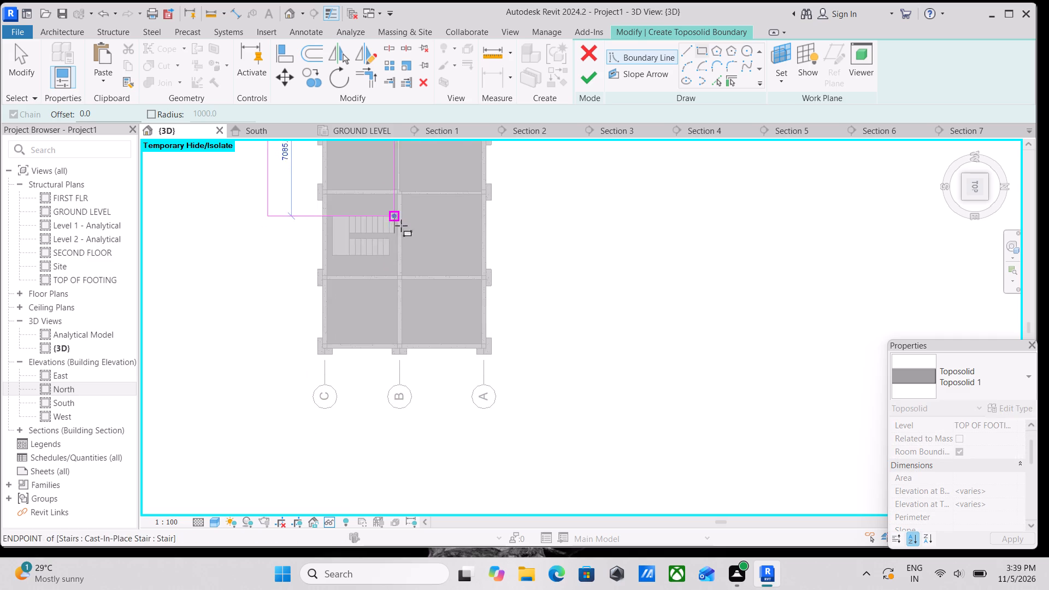
{"action": "left_click", "coordinate": [517, 386]}
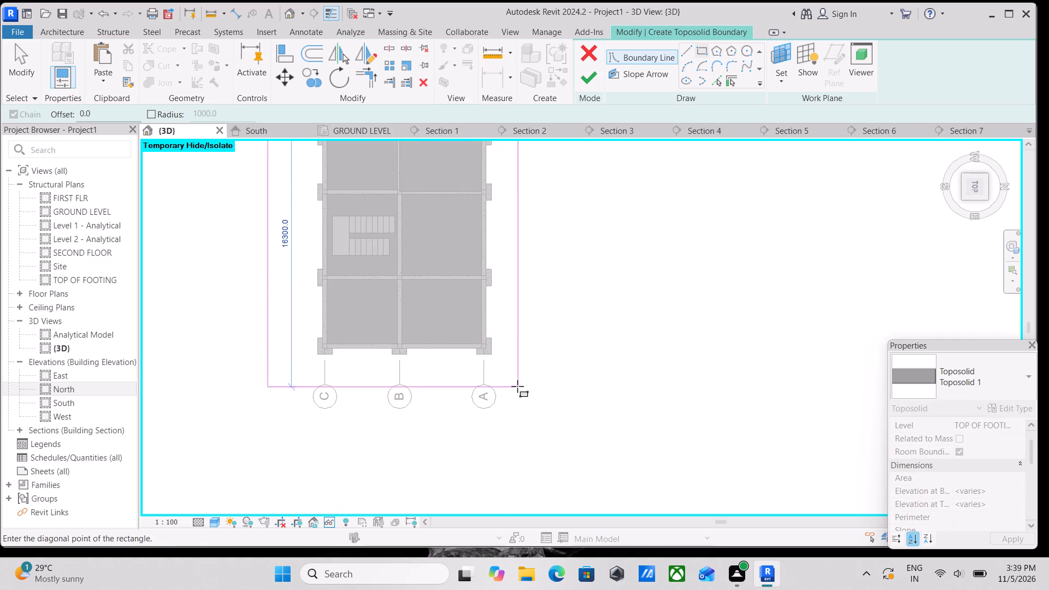
{"action": "middle_click_drag", "start_coordinate": [524, 238], "coordinate": [529, 343]}
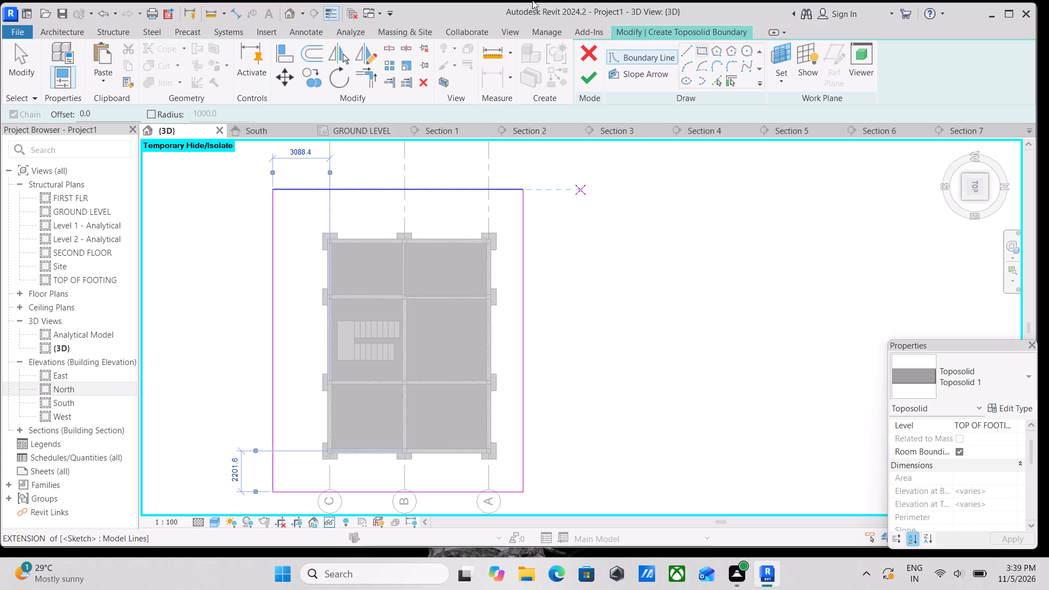
{"action": "left_click", "coordinate": [582, 82]}
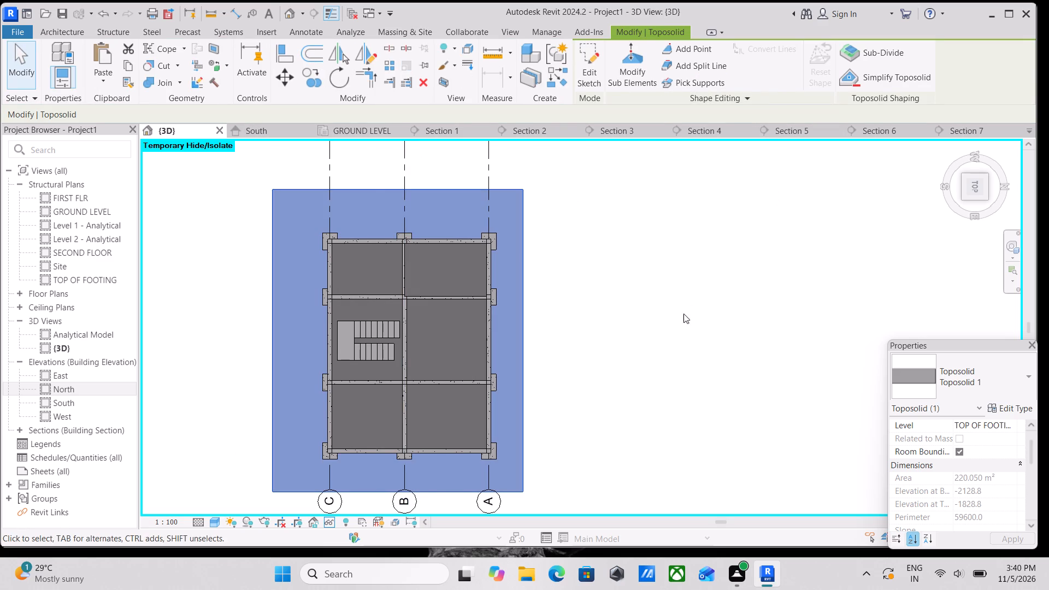
{"action": "scroll", "coordinate": [682, 315], "scroll_direction": "down", "scroll_amount": 3}
{"action": "key", "text": "Escape"}
Change the toposolid's level to GROUND LEVEL, accepting the overlap with the floors.
{"action": "scroll", "coordinate": [664, 334], "scroll_direction": "down", "scroll_amount": 1}
{"action": "middle_click_drag", "start_coordinate": [636, 396], "coordinate": [647, 344], "text": "shift"}
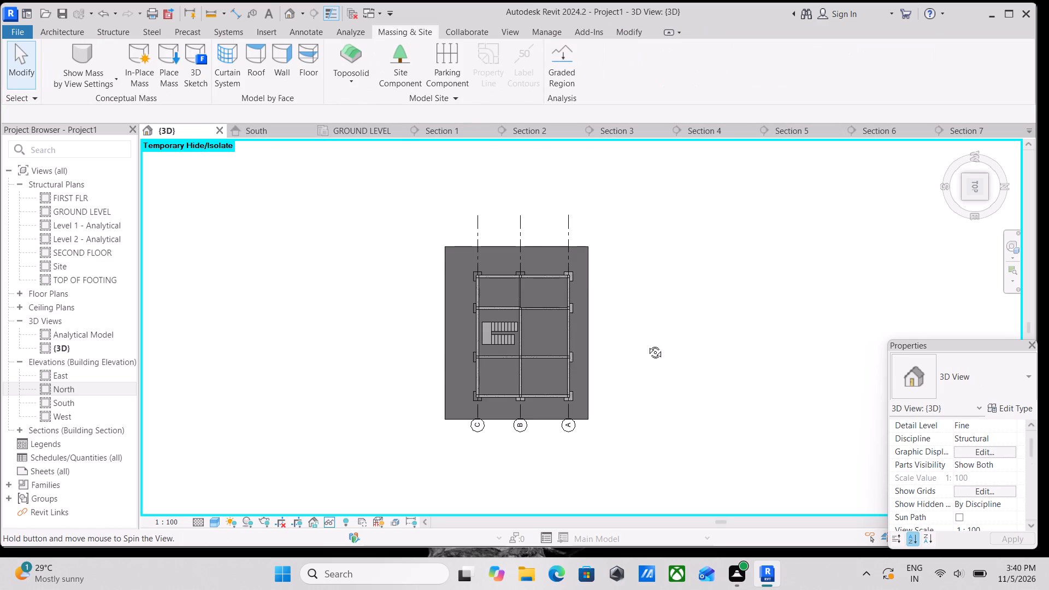
{"action": "middle_click_drag", "start_coordinate": [647, 344], "coordinate": [708, 251], "text": "shift"}
{"action": "middle_click_drag", "start_coordinate": [610, 420], "coordinate": [696, 284], "text": "shift"}
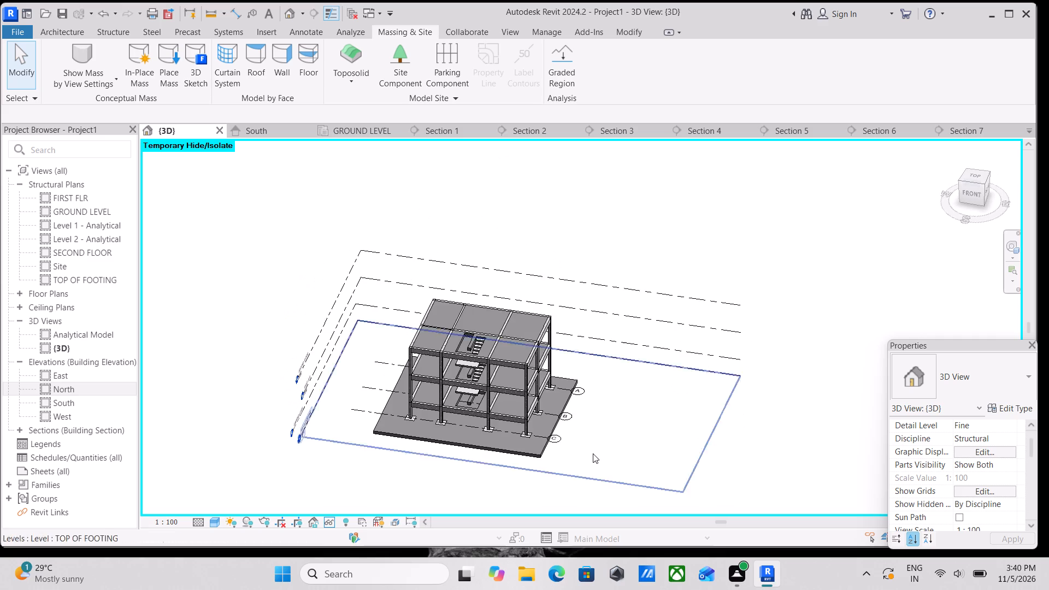
{"action": "middle_click_drag", "start_coordinate": [592, 453], "coordinate": [625, 300], "text": "shift"}
{"action": "middle_click_drag", "start_coordinate": [555, 449], "coordinate": [550, 418], "text": "shift"}
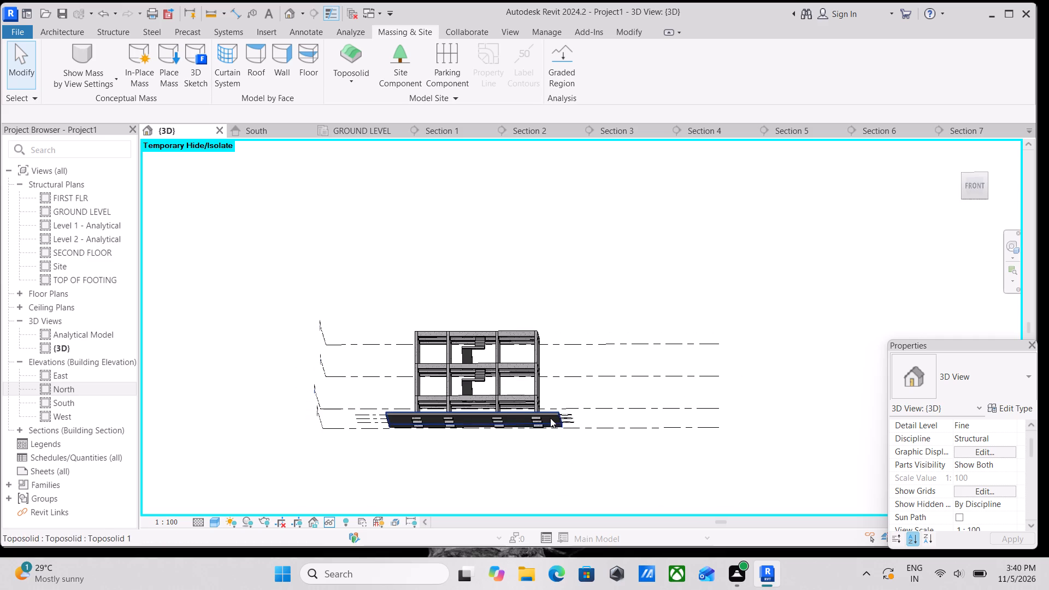
{"action": "middle_click_drag", "start_coordinate": [550, 418], "coordinate": [565, 458], "text": "shift"}
{"action": "scroll", "coordinate": [526, 429], "scroll_direction": "up", "scroll_amount": 3}
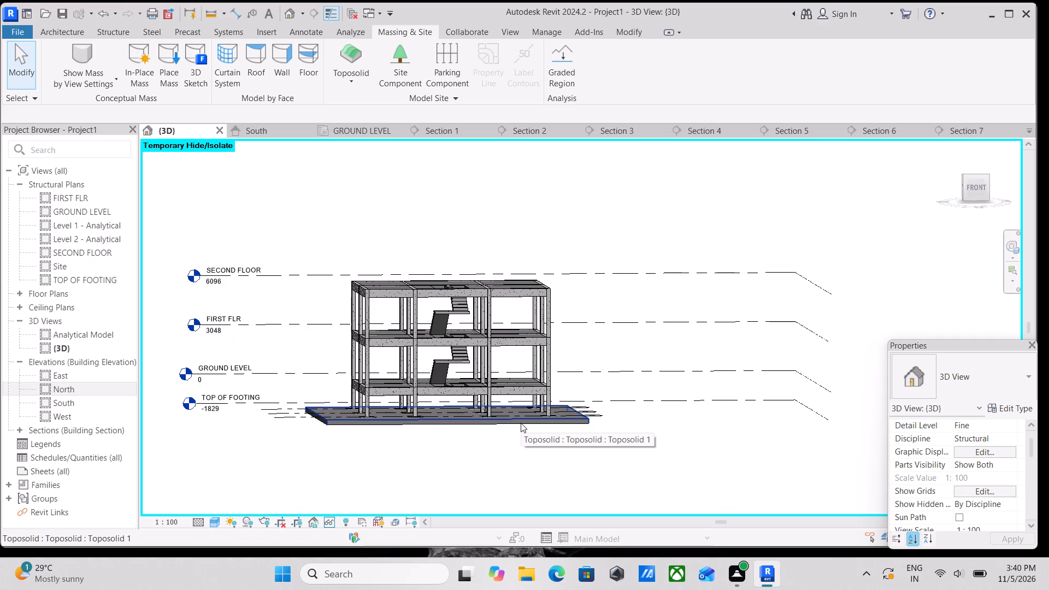
{"action": "left_click", "coordinate": [521, 423]}
{"action": "scroll", "coordinate": [521, 423], "scroll_direction": "up", "scroll_amount": 6}
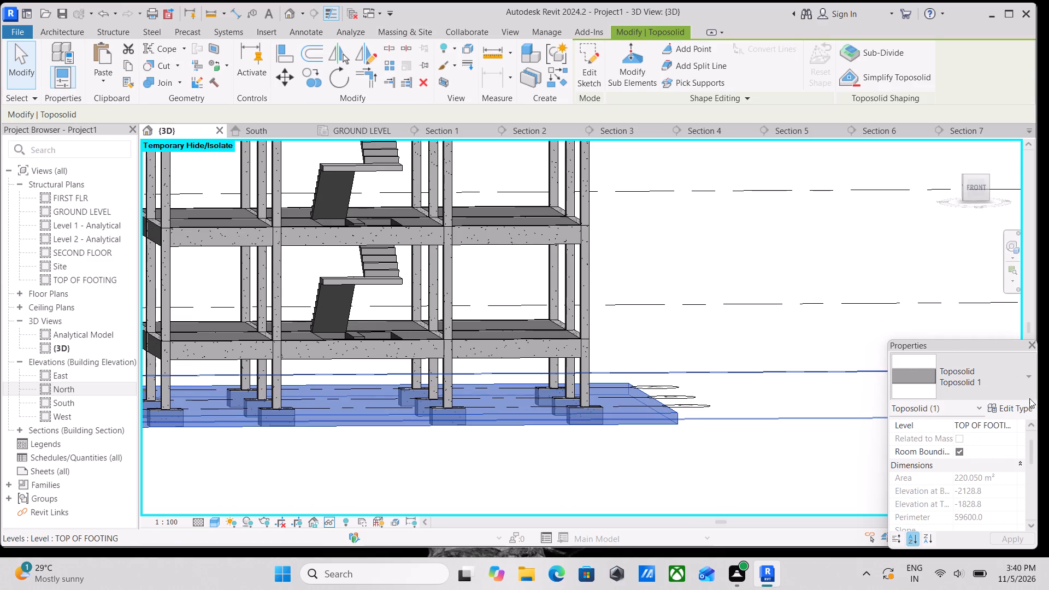
{"action": "left_click", "coordinate": [1017, 423]}
{"action": "left_click", "coordinate": [1035, 423]}
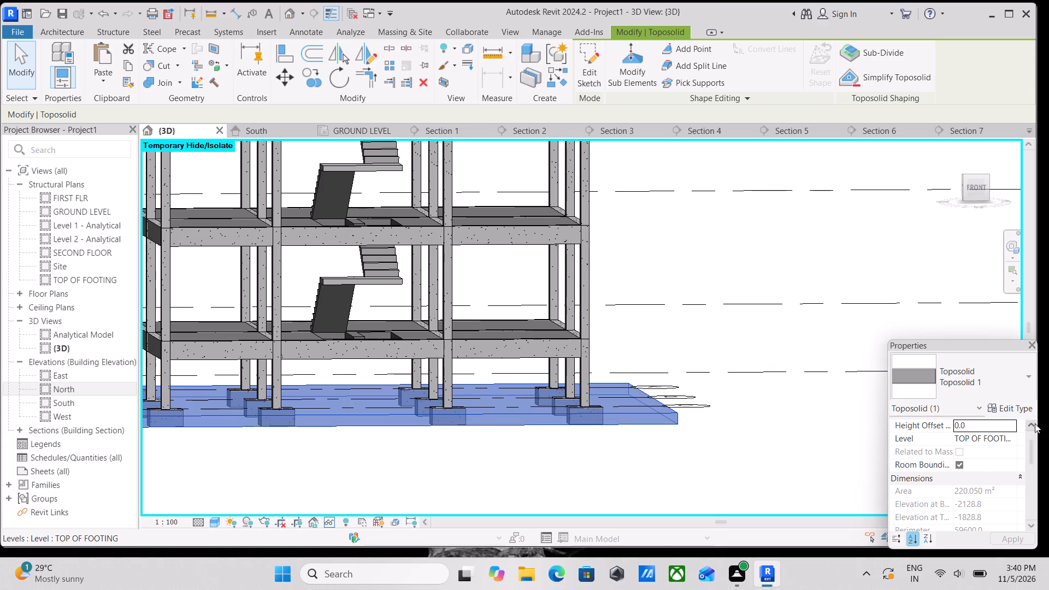
{"action": "left_click", "coordinate": [1005, 437]}
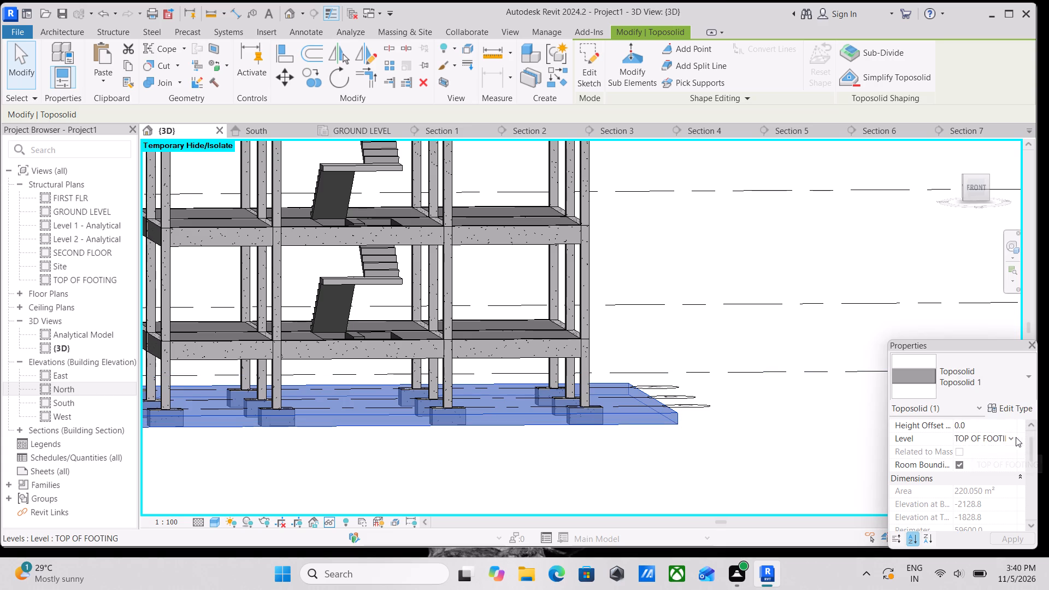
{"action": "left_click", "coordinate": [1011, 438]}
{"action": "left_click", "coordinate": [997, 462]}
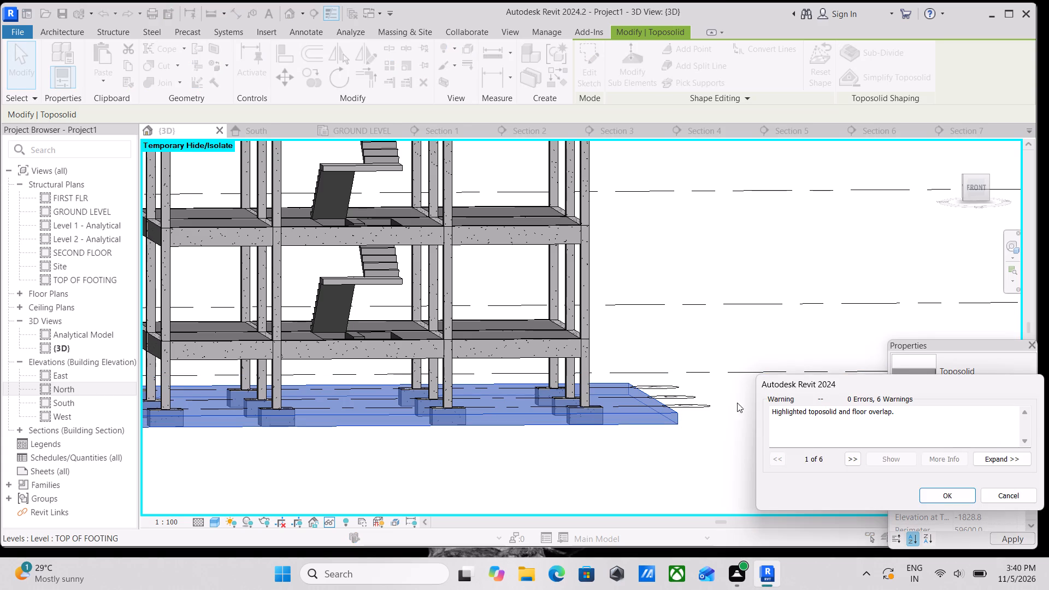
{"action": "left_click", "coordinate": [950, 498]}
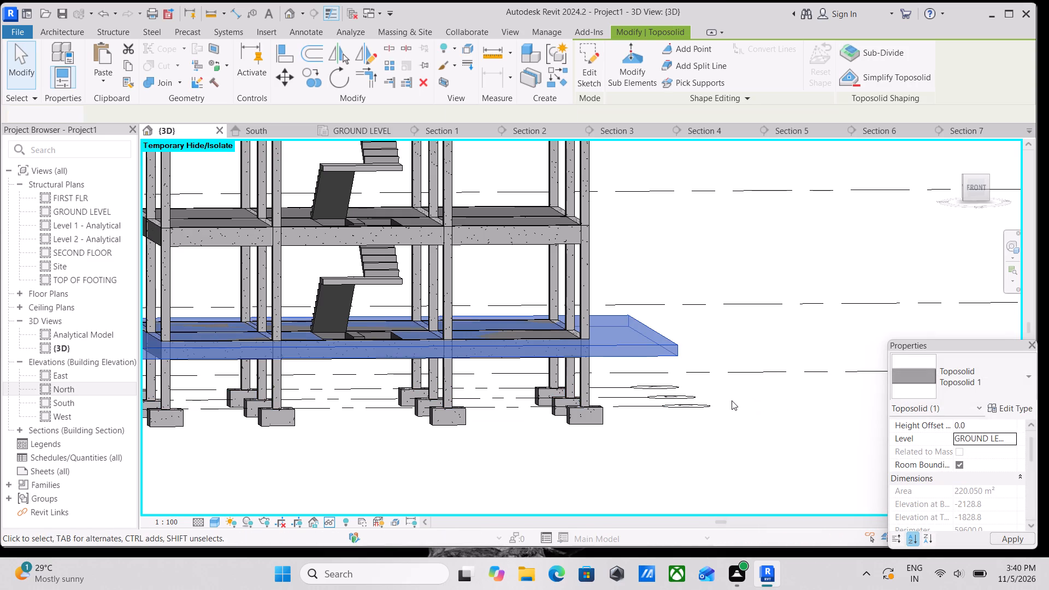
Examine how the toposolid meets the GROUND LEVEL slabs, the stair opening and the footing columns.
{"action": "scroll", "coordinate": [728, 399], "scroll_direction": "down", "scroll_amount": 5}
{"action": "middle_click_drag", "start_coordinate": [702, 418], "coordinate": [742, 495], "text": "shift"}
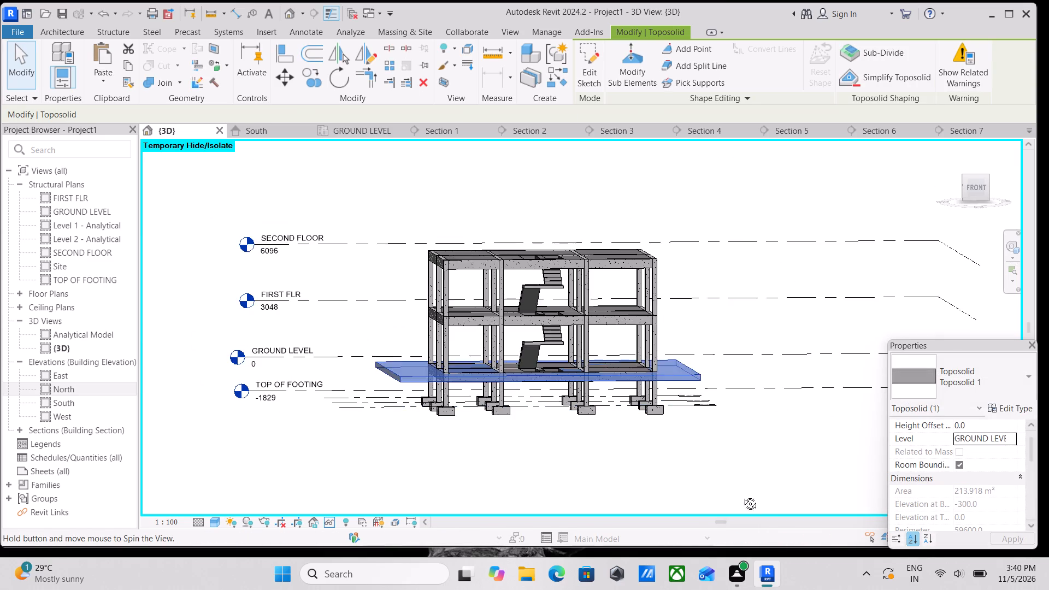
{"action": "middle_click_drag", "start_coordinate": [742, 495], "coordinate": [755, 520], "text": "shift"}
{"action": "scroll", "coordinate": [717, 490], "scroll_direction": "up", "scroll_amount": 4}
{"action": "middle_click_drag", "start_coordinate": [721, 450], "coordinate": [722, 485], "text": "shift"}
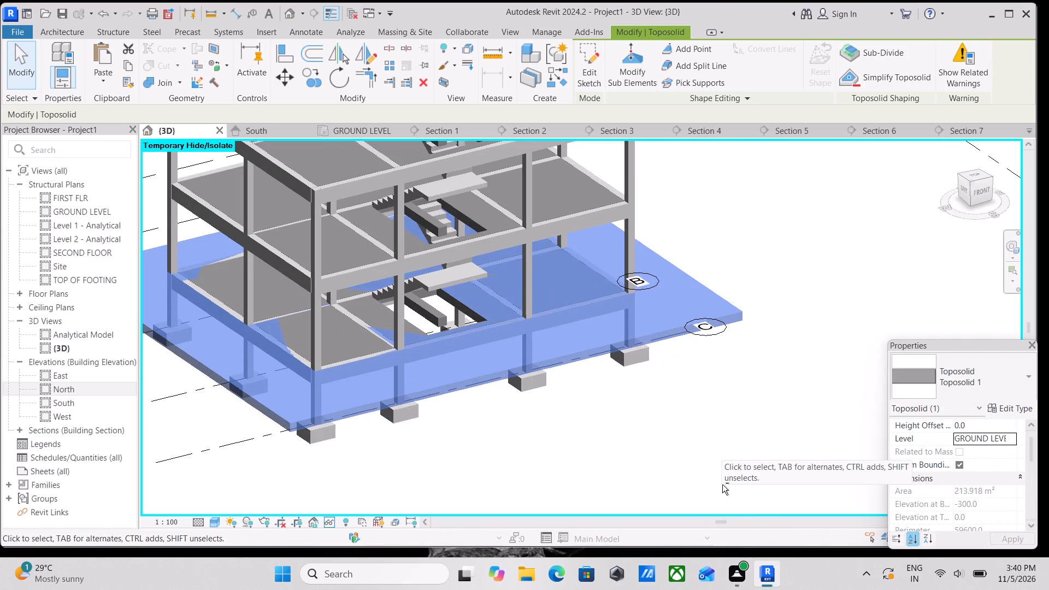
{"action": "middle_click_drag", "start_coordinate": [722, 485], "coordinate": [729, 511], "text": "shift"}
{"action": "middle_click_drag", "start_coordinate": [546, 427], "coordinate": [460, 335], "text": "shift"}
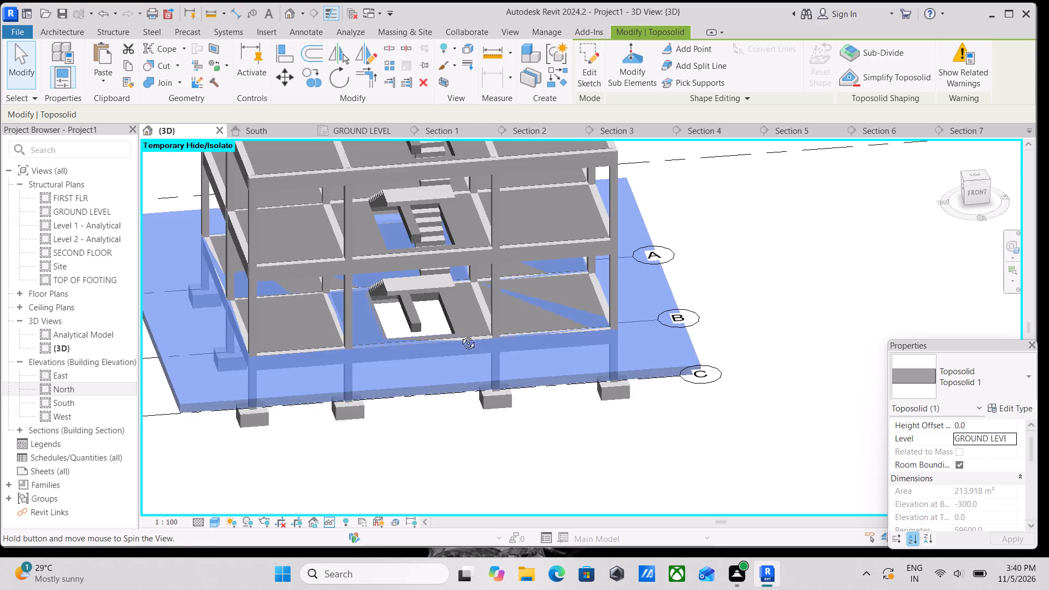
{"action": "middle_click_drag", "start_coordinate": [460, 335], "coordinate": [452, 322], "text": "shift"}
Raise the bottom of the stair shaft opening above the toposolid, to a base offset of about 540.6 from GROUND LEVEL.
{"action": "left_click", "coordinate": [397, 308]}
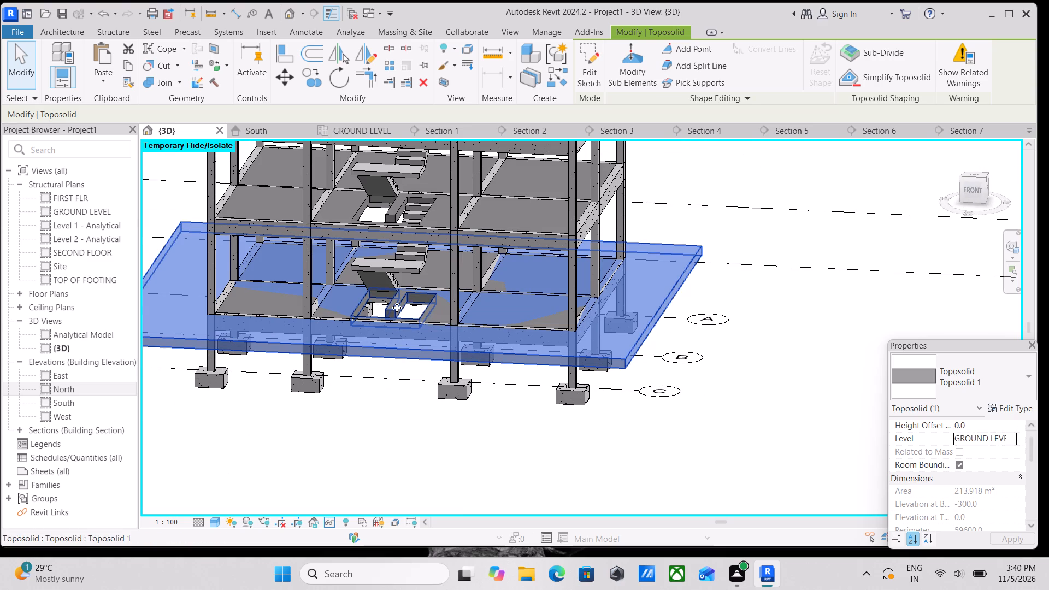
{"action": "middle_click_drag", "start_coordinate": [412, 368], "coordinate": [437, 314], "text": "shift"}
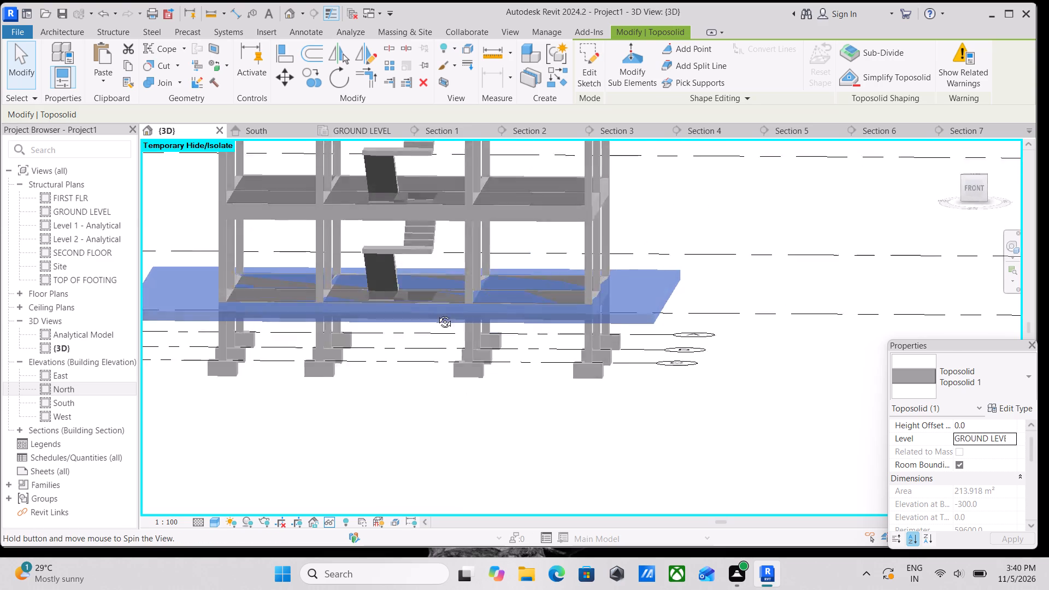
{"action": "middle_click_drag", "start_coordinate": [437, 314], "coordinate": [576, 355], "text": "shift"}
{"action": "scroll", "coordinate": [609, 363], "scroll_direction": "down", "scroll_amount": 2, "text": "shift"}
{"action": "middle_click_drag", "start_coordinate": [523, 380], "coordinate": [656, 589]}
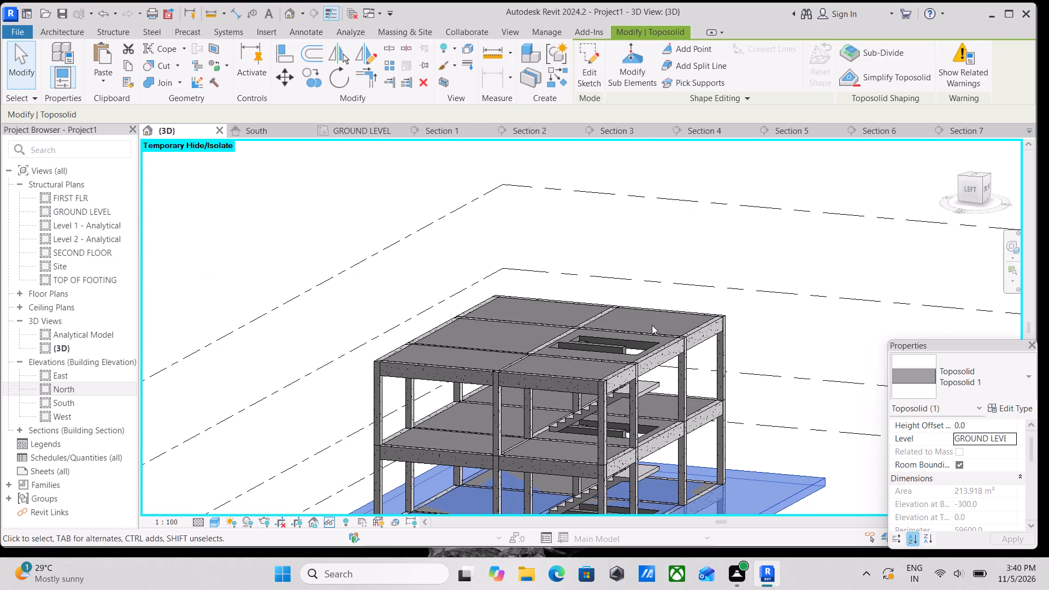
{"action": "left_click", "coordinate": [629, 342]}
{"action": "middle_click_drag", "start_coordinate": [630, 393], "coordinate": [588, 238]}
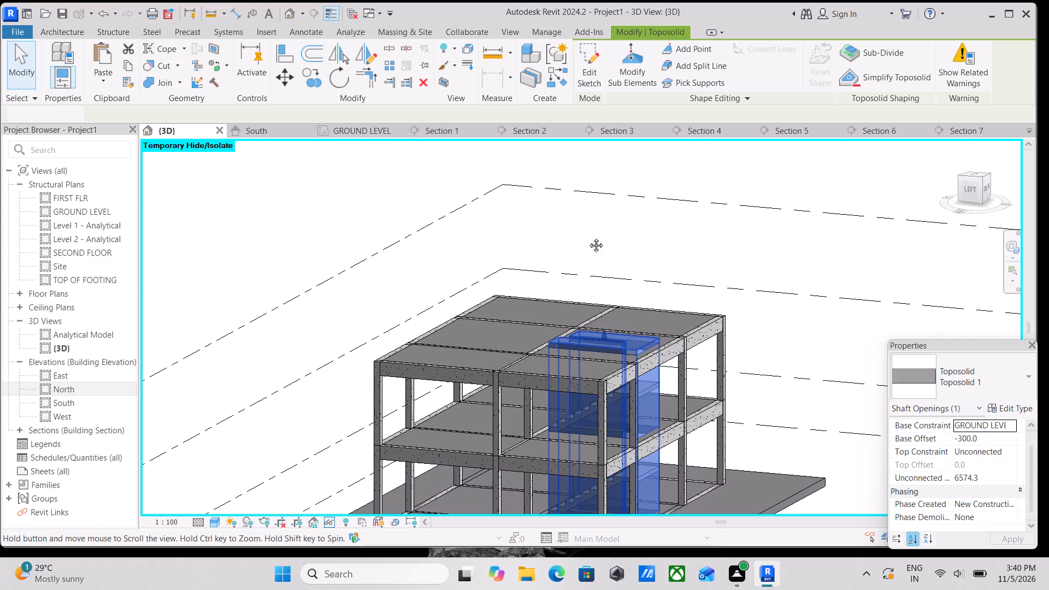
{"action": "scroll", "coordinate": [581, 361], "scroll_direction": "up", "scroll_amount": 11}
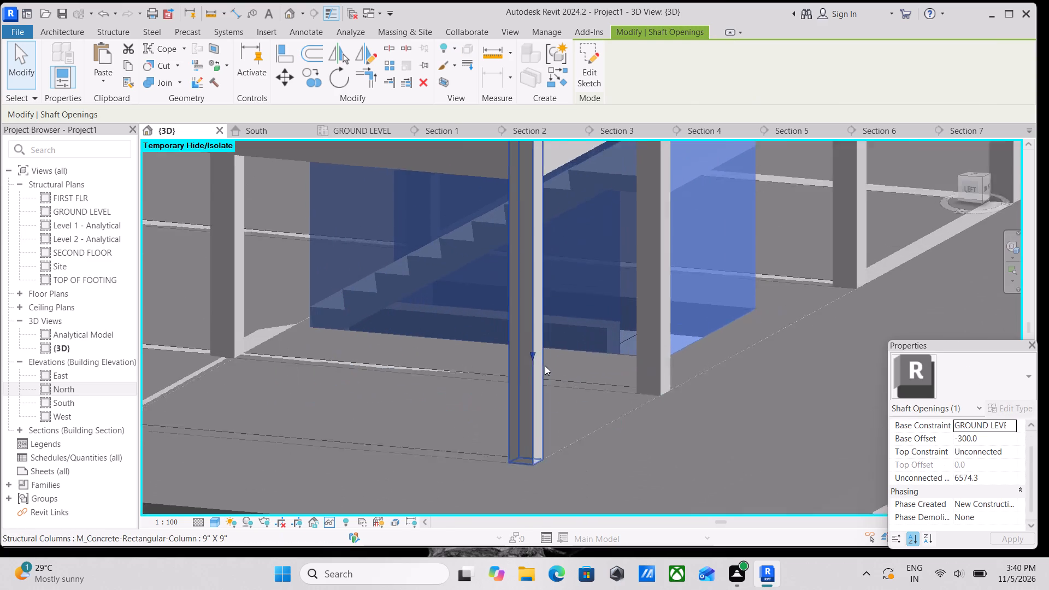
{"action": "left_click_drag", "start_coordinate": [532, 350], "coordinate": [528, 278]}
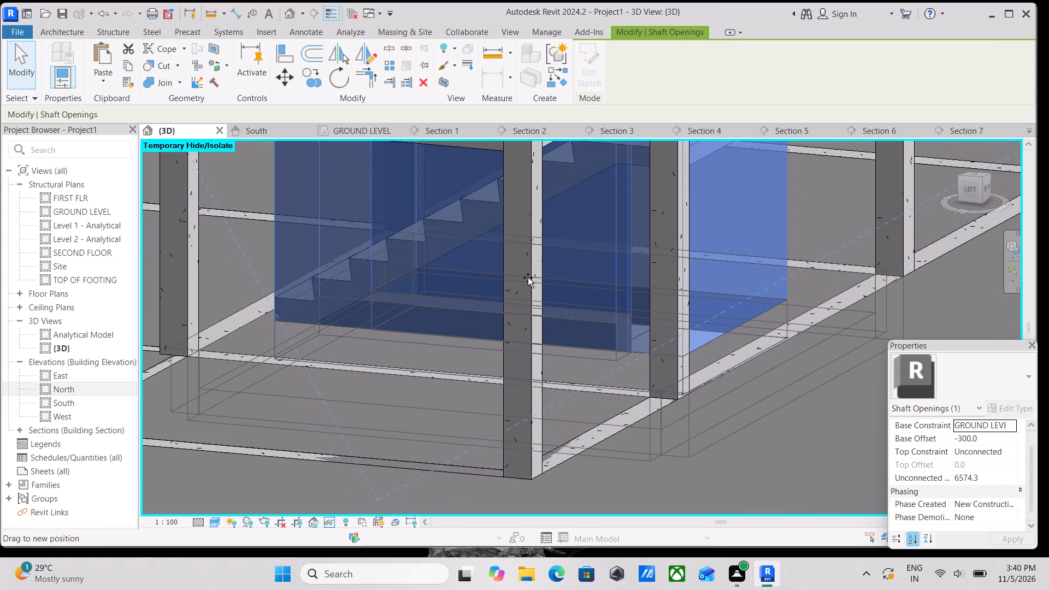
{"action": "left_click_drag", "start_coordinate": [528, 278], "coordinate": [531, 235]}
Delete the existing toposolid around the building.
{"action": "scroll", "coordinate": [552, 324], "scroll_direction": "down", "scroll_amount": 6}
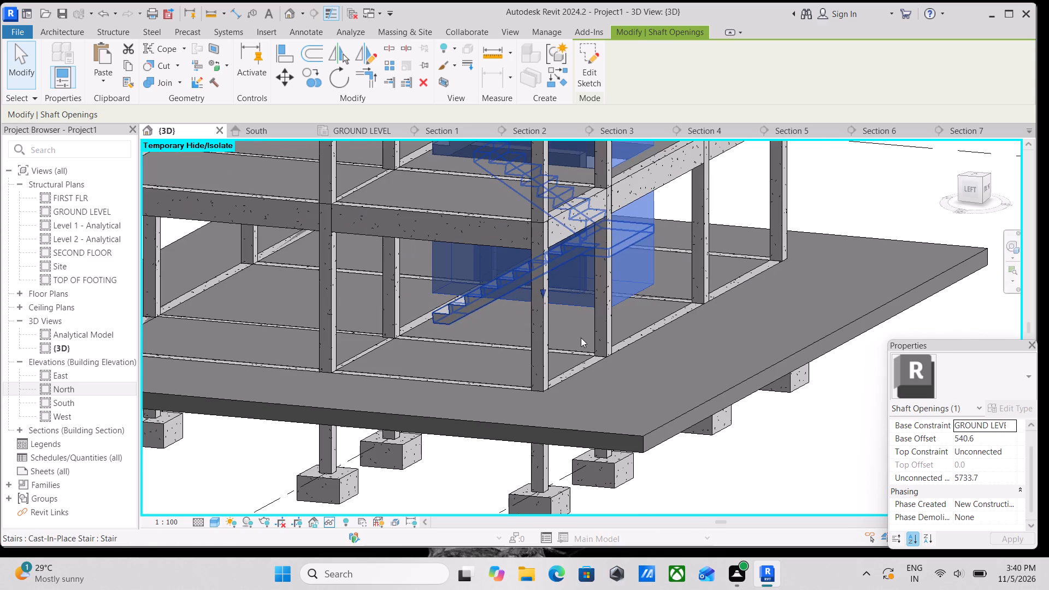
{"action": "scroll", "coordinate": [603, 356], "scroll_direction": "down", "scroll_amount": 1}
{"action": "middle_click_drag", "start_coordinate": [627, 365], "coordinate": [518, 422], "text": "shift"}
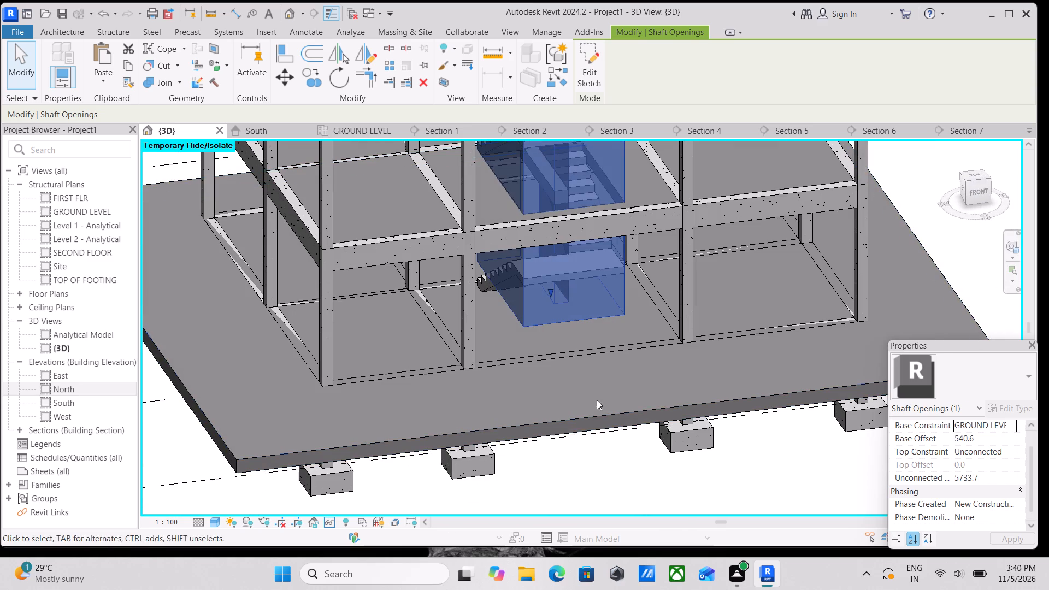
{"action": "left_click", "coordinate": [587, 426]}
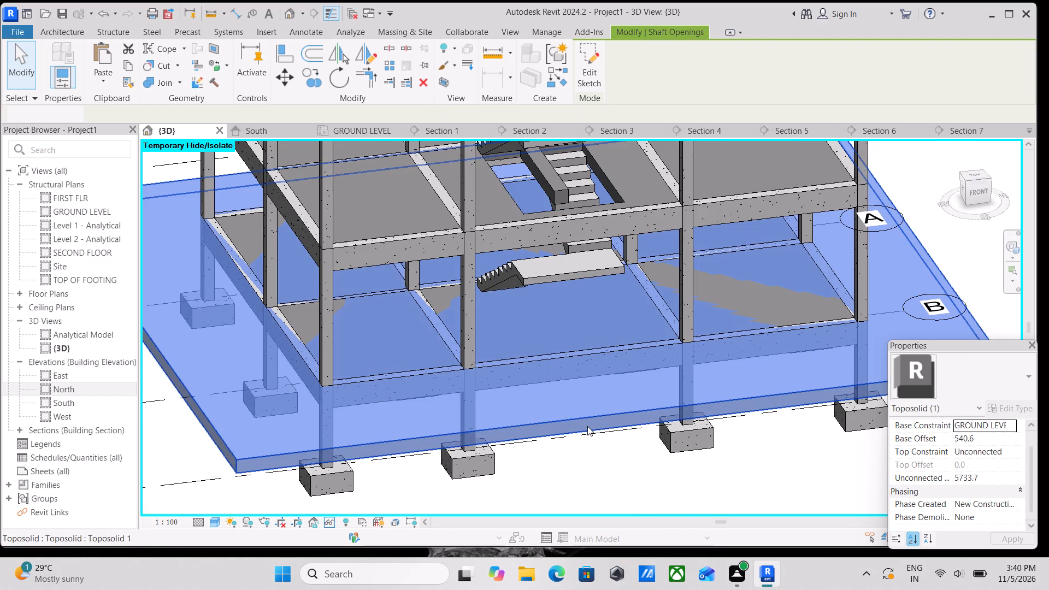
{"action": "left_click", "coordinate": [977, 175]}
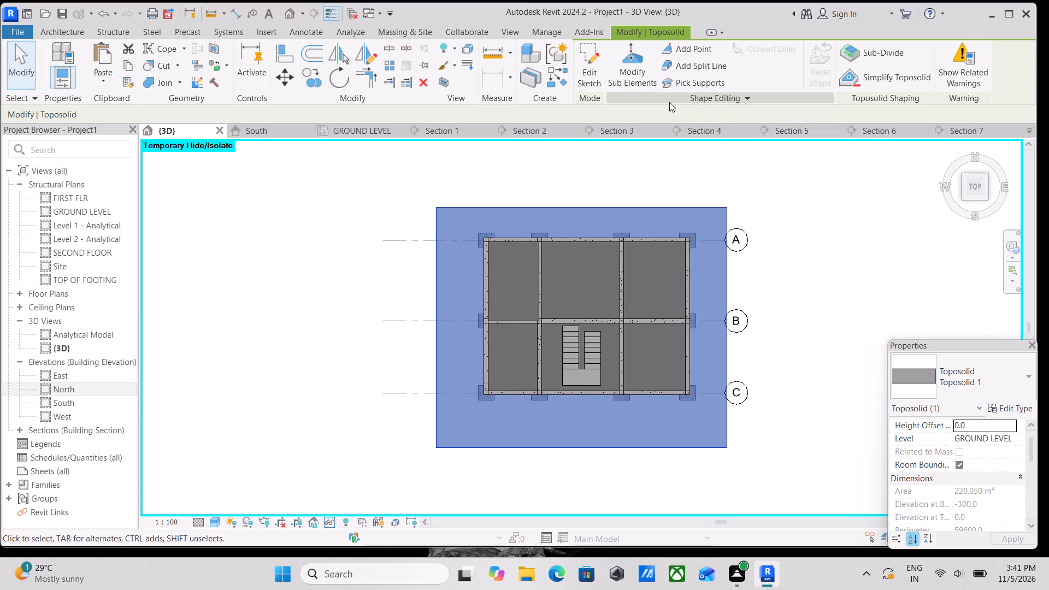
{"action": "right_click", "coordinate": [556, 209]}
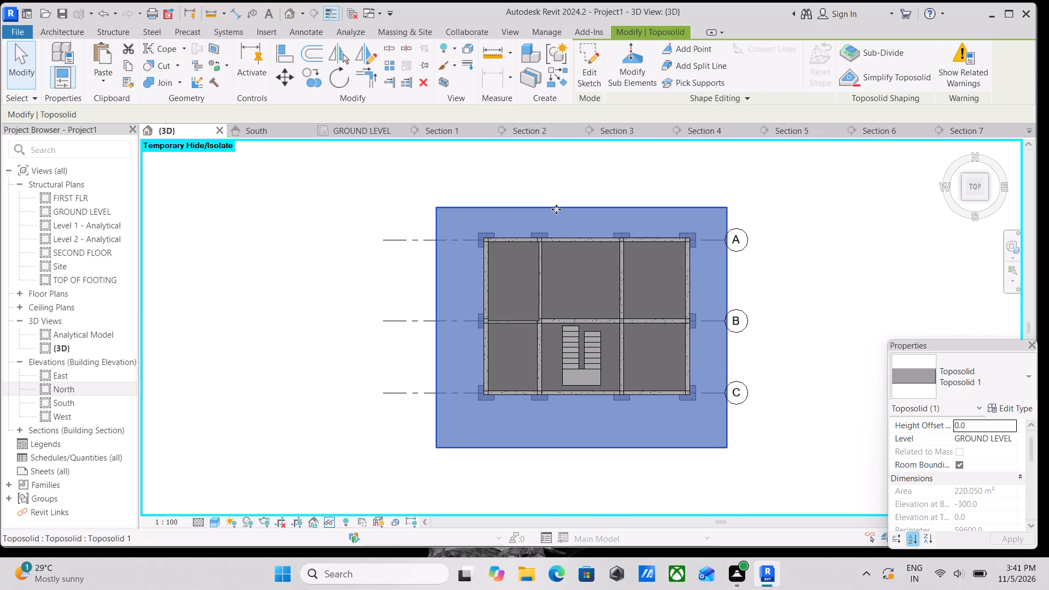
{"action": "left_click", "coordinate": [593, 340]}
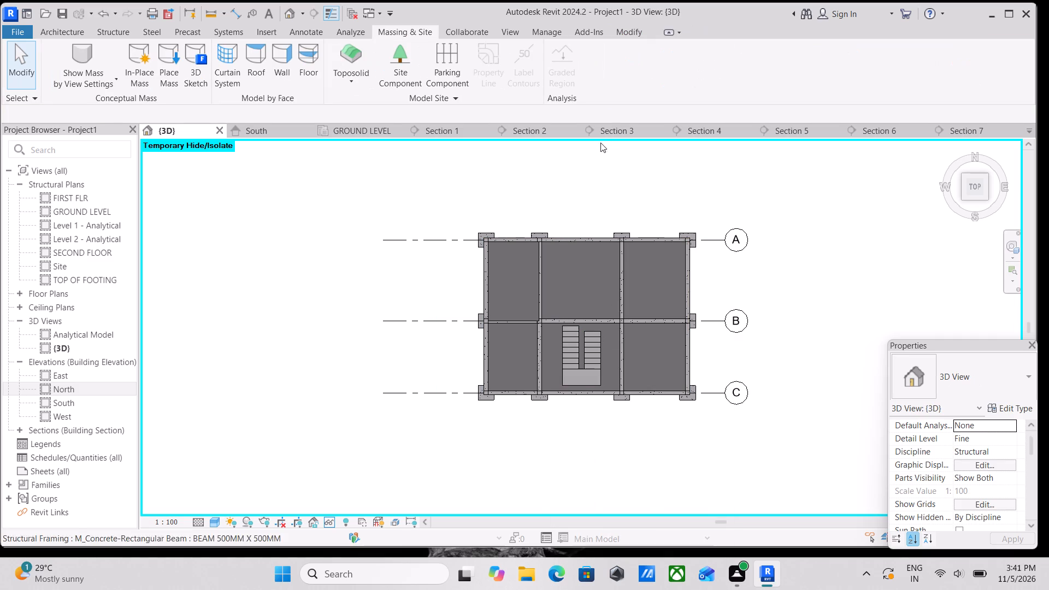
From the top view, create a larger toposolid from a rectangular boundary about 21500 by 17200 mm around the building footprint.
{"action": "left_click", "coordinate": [353, 80]}
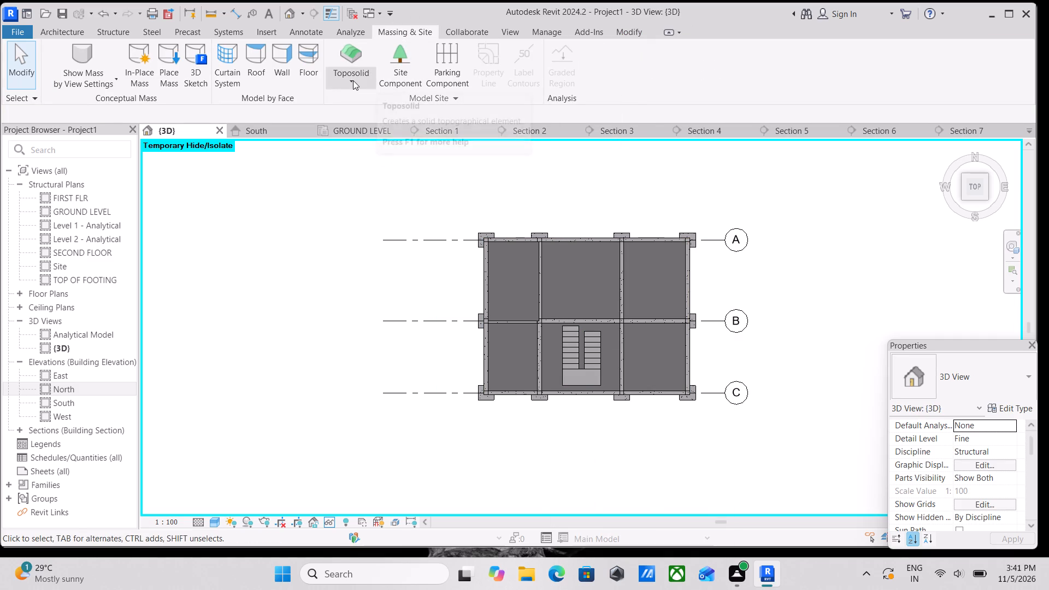
{"action": "left_click", "coordinate": [363, 99]}
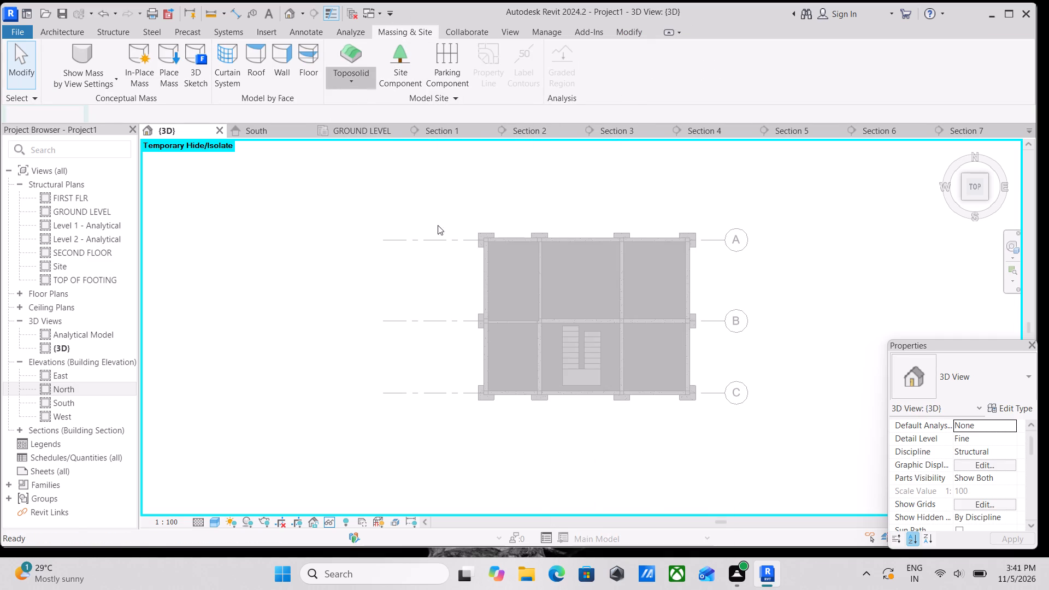
{"action": "middle_click_drag", "start_coordinate": [409, 226], "coordinate": [287, 262]}
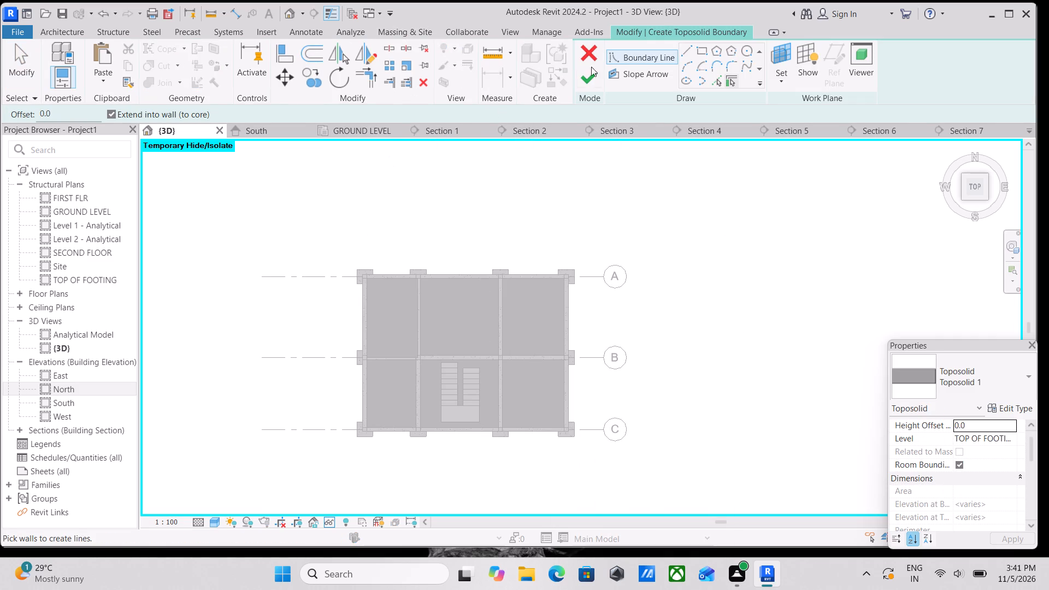
{"action": "left_click", "coordinate": [706, 48]}
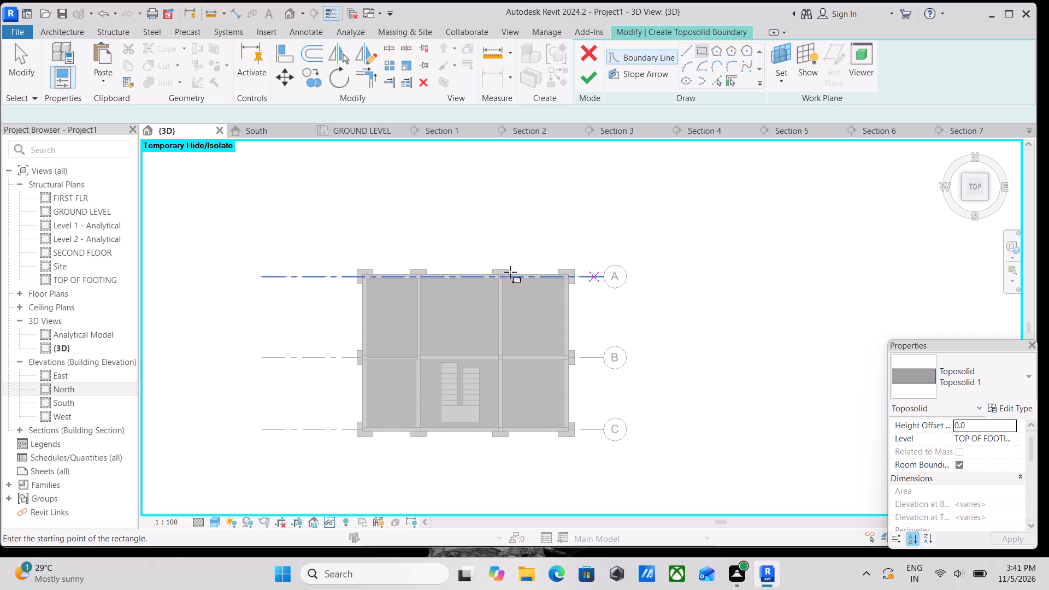
{"action": "left_click", "coordinate": [278, 199]}
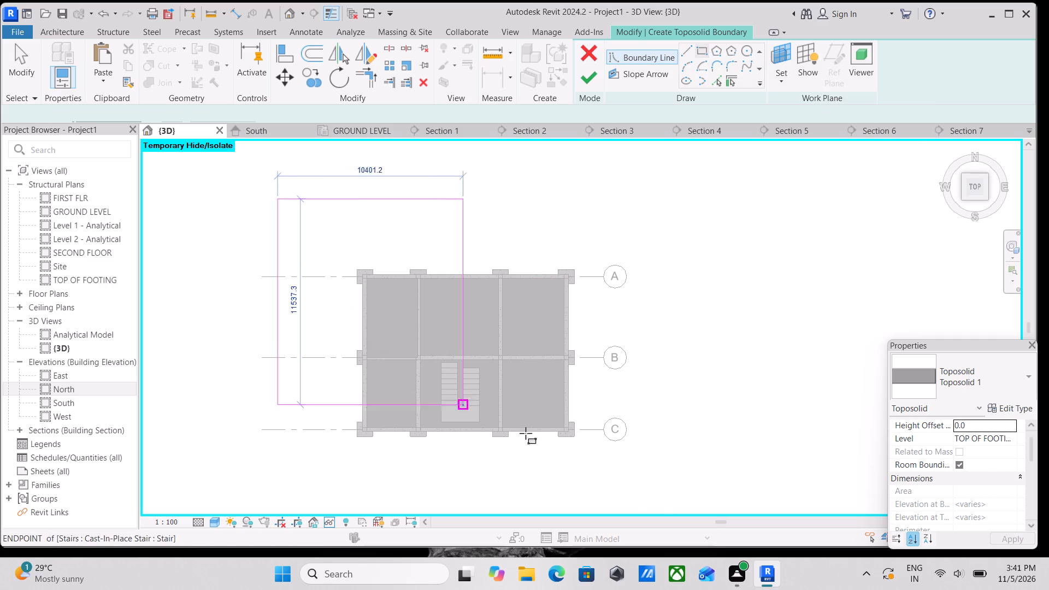
{"action": "left_click", "coordinate": [663, 508]}
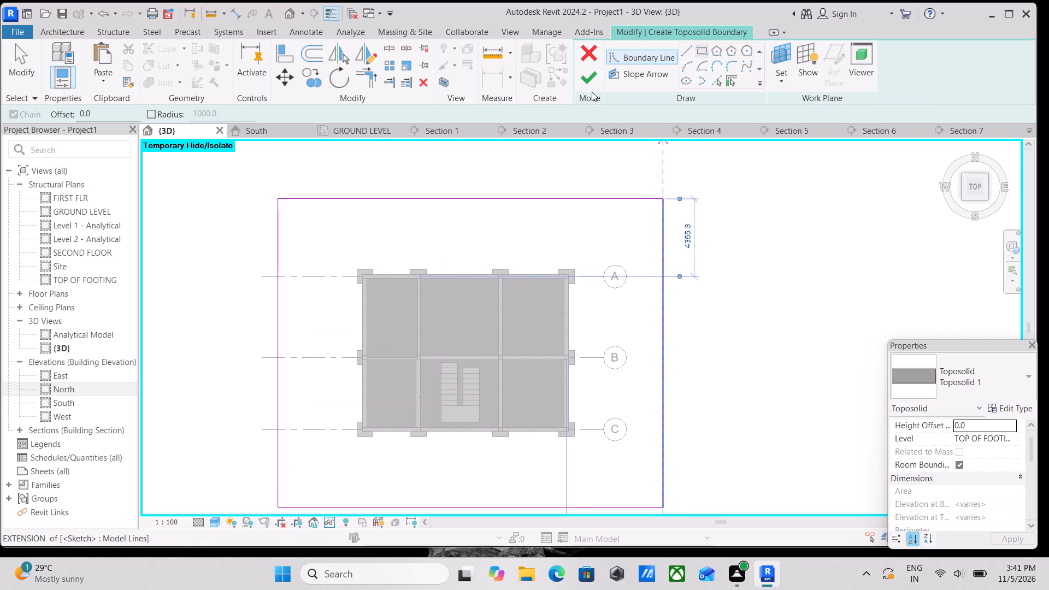
{"action": "left_click", "coordinate": [587, 74]}
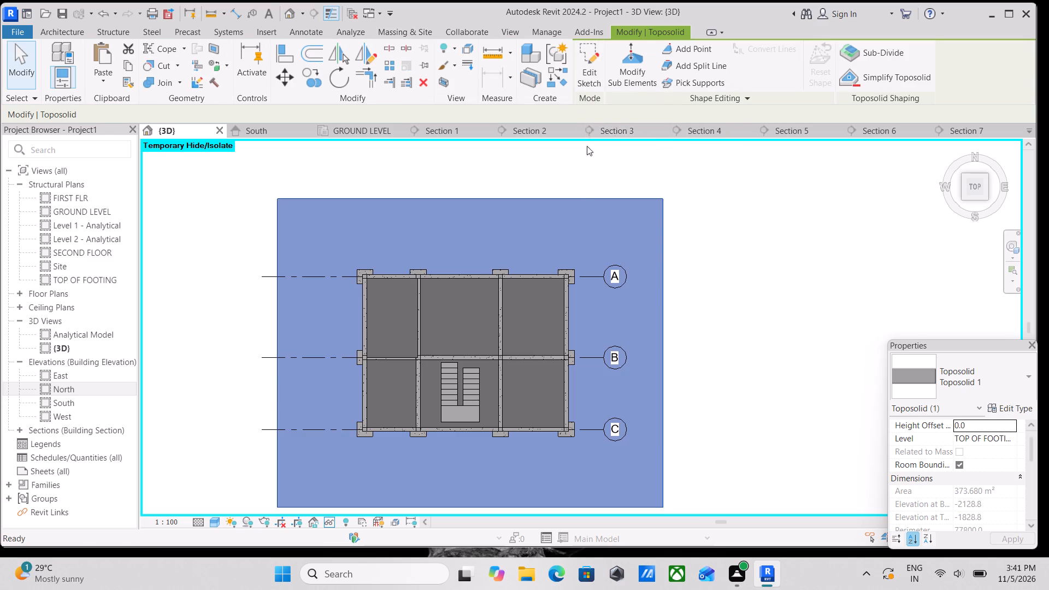
{"action": "scroll", "coordinate": [594, 301], "scroll_direction": "down", "scroll_amount": 2}
{"action": "scroll", "coordinate": [657, 364], "scroll_direction": "down", "scroll_amount": 1}
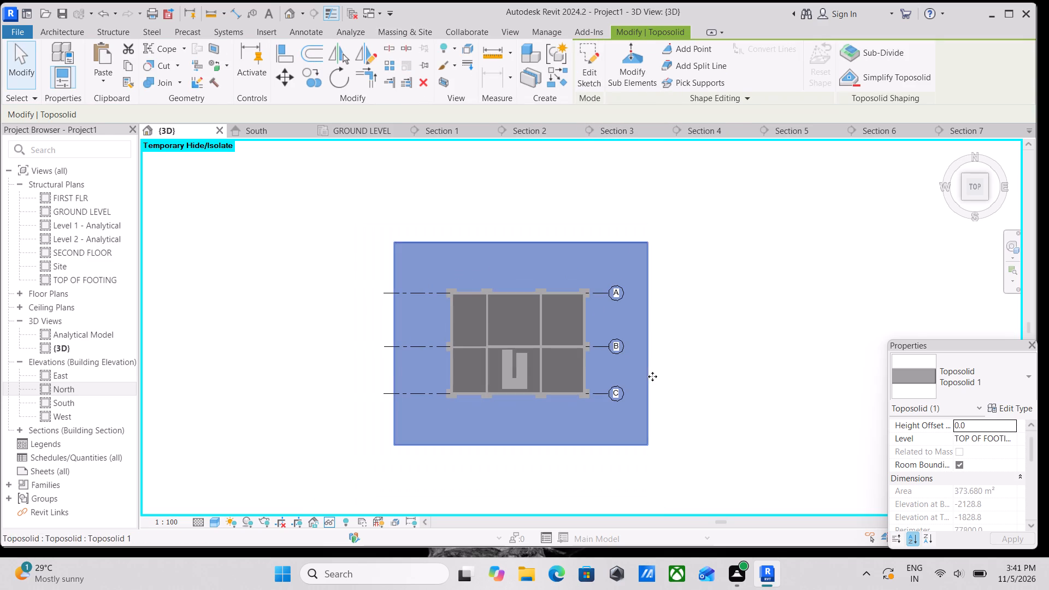
{"action": "key", "text": "Escape"}
Set the new toposolid's level to GROUND LEVEL, accepting the overlap with the floors.
{"action": "scroll", "coordinate": [566, 428], "scroll_direction": "up", "scroll_amount": 1}
{"action": "scroll", "coordinate": [566, 415], "scroll_direction": "down", "scroll_amount": 1}
{"action": "middle_click_drag", "start_coordinate": [566, 415], "coordinate": [569, 409], "text": "shift"}
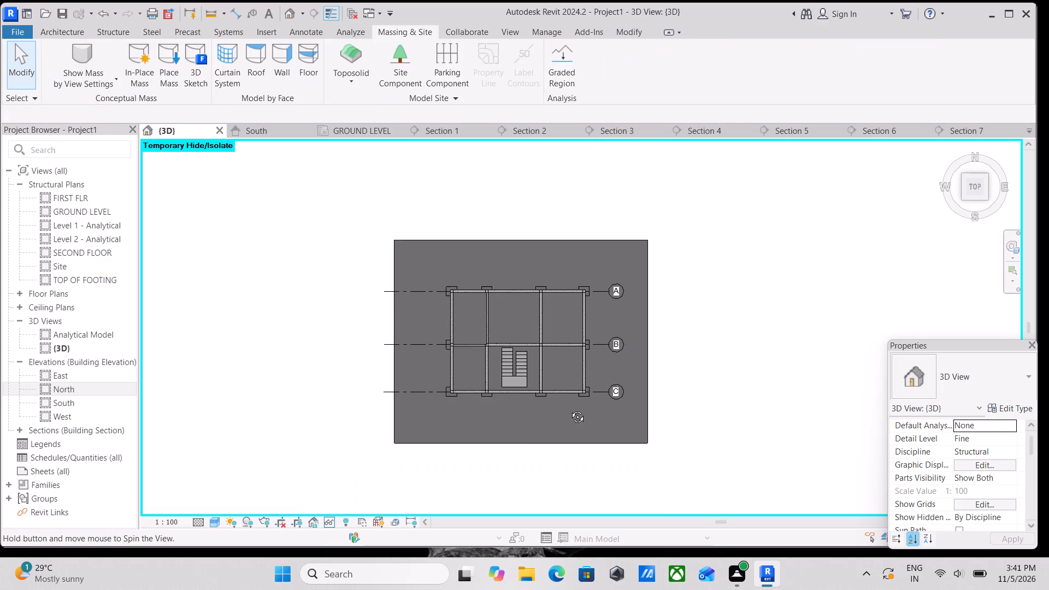
{"action": "middle_click_drag", "start_coordinate": [569, 409], "coordinate": [646, 232], "text": "shift"}
{"action": "middle_click_drag", "start_coordinate": [598, 415], "coordinate": [588, 255], "text": "shift"}
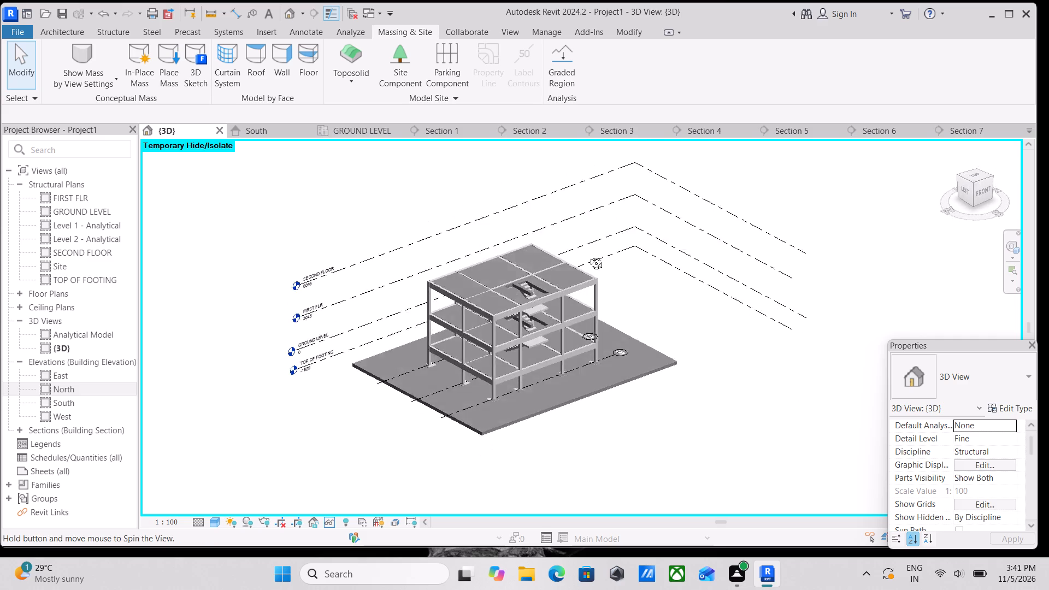
{"action": "middle_click_drag", "start_coordinate": [588, 255], "coordinate": [544, 222], "text": "shift"}
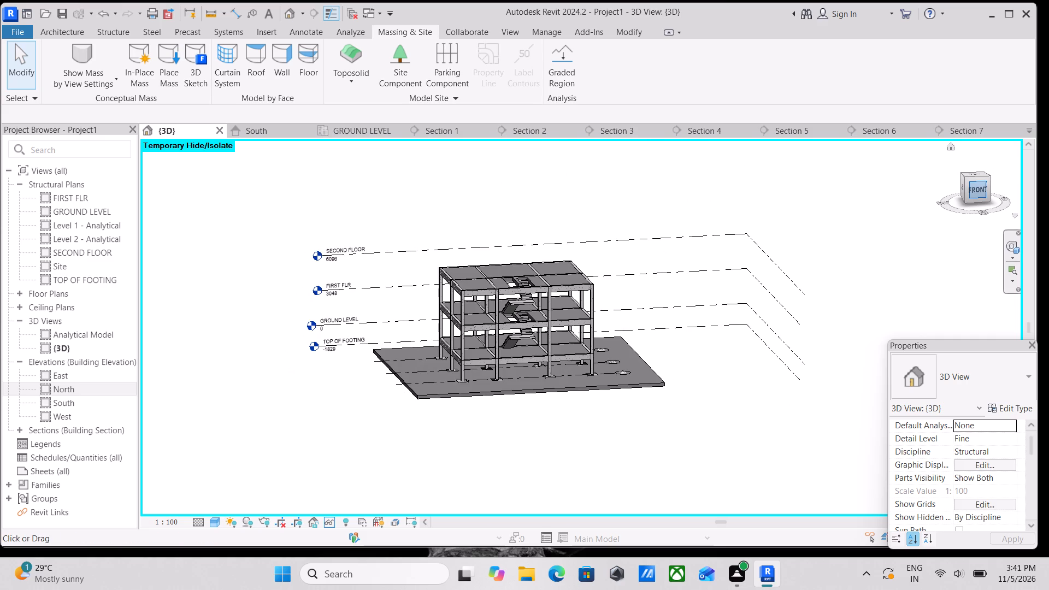
{"action": "left_click", "coordinate": [975, 186]}
{"action": "scroll", "coordinate": [595, 368], "scroll_direction": "up", "scroll_amount": 2}
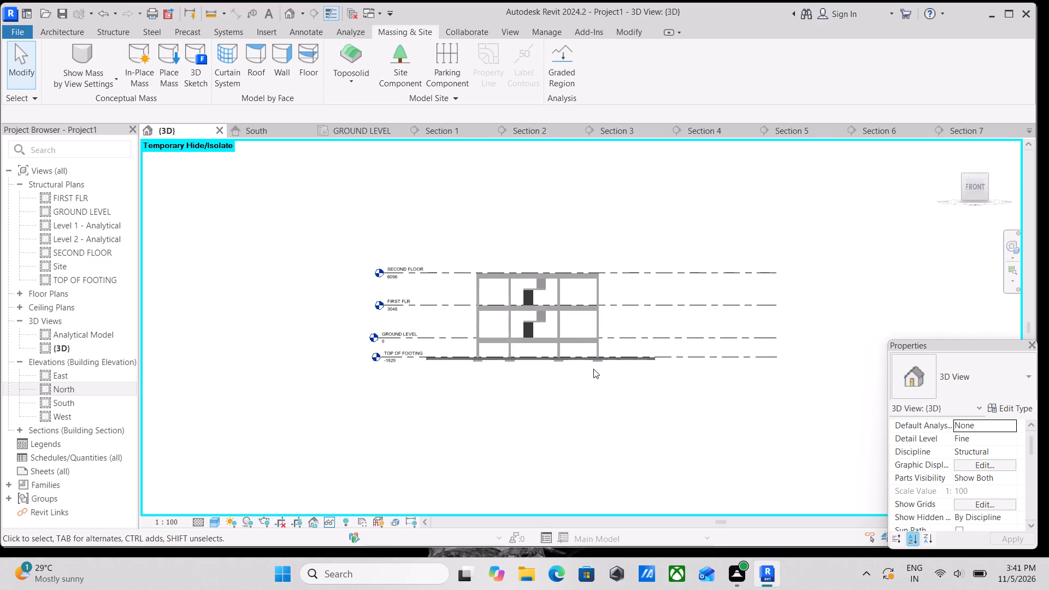
{"action": "scroll", "coordinate": [593, 369], "scroll_direction": "up", "scroll_amount": 16}
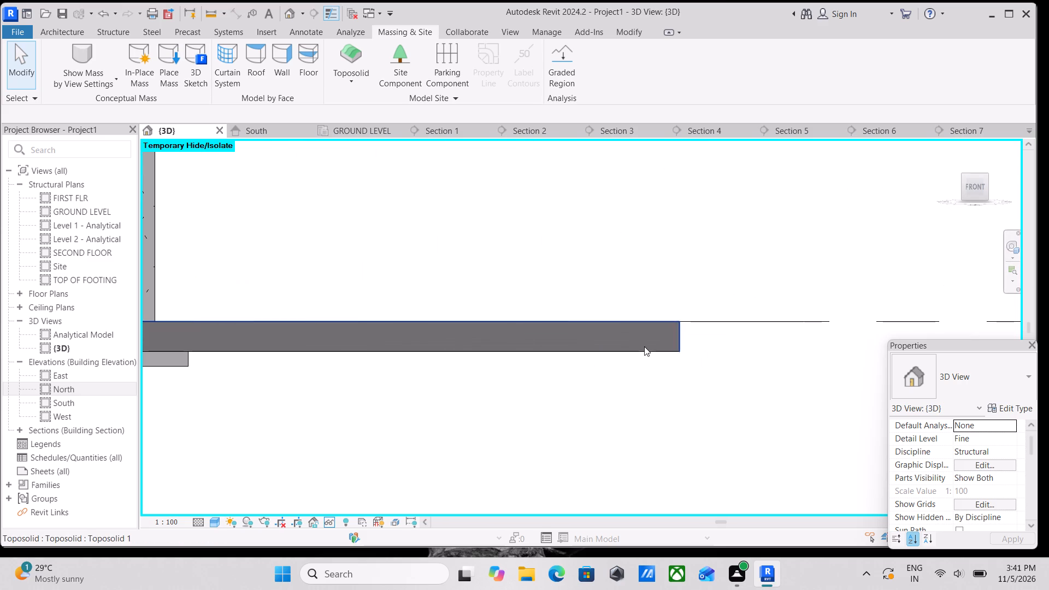
{"action": "left_click", "coordinate": [673, 349]}
{"action": "scroll", "coordinate": [673, 349], "scroll_direction": "down", "scroll_amount": 3}
{"action": "middle_click_drag", "start_coordinate": [673, 349], "coordinate": [781, 427]}
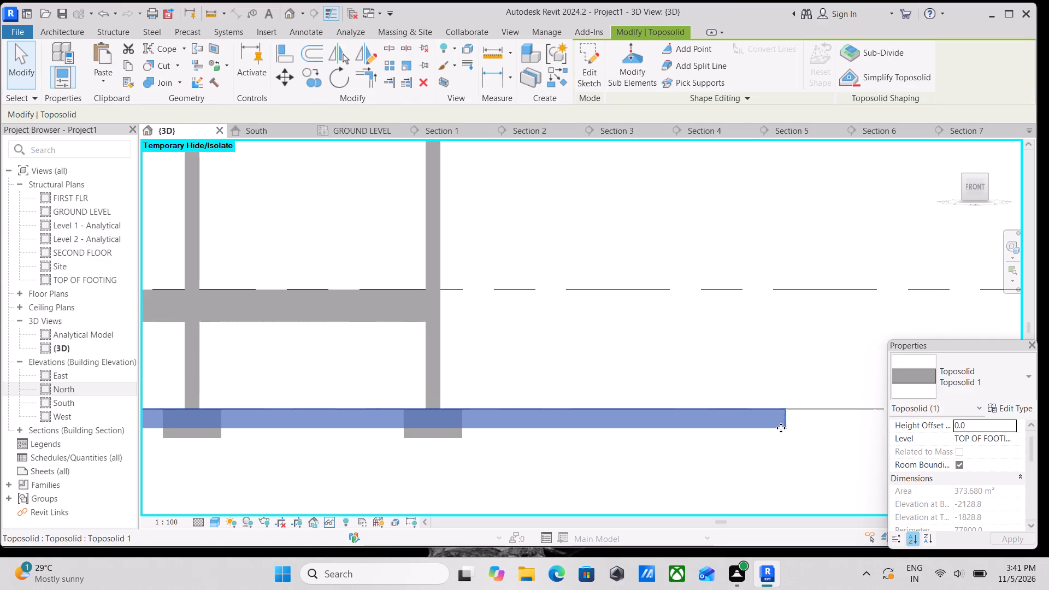
{"action": "scroll", "coordinate": [780, 428], "scroll_direction": "down", "scroll_amount": 3}
{"action": "left_click", "coordinate": [1015, 440]}
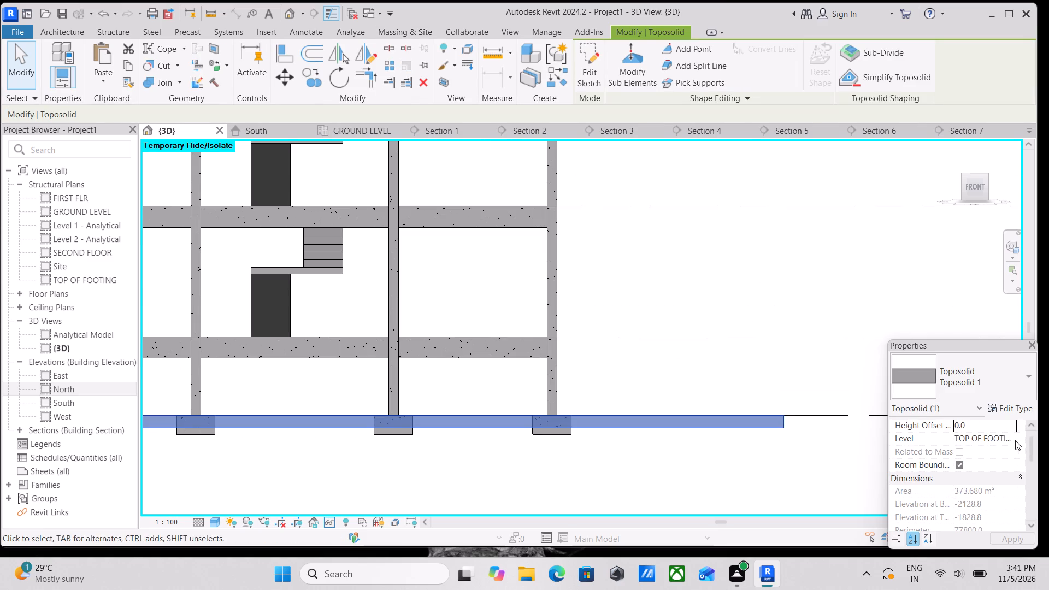
{"action": "left_click", "coordinate": [995, 458]}
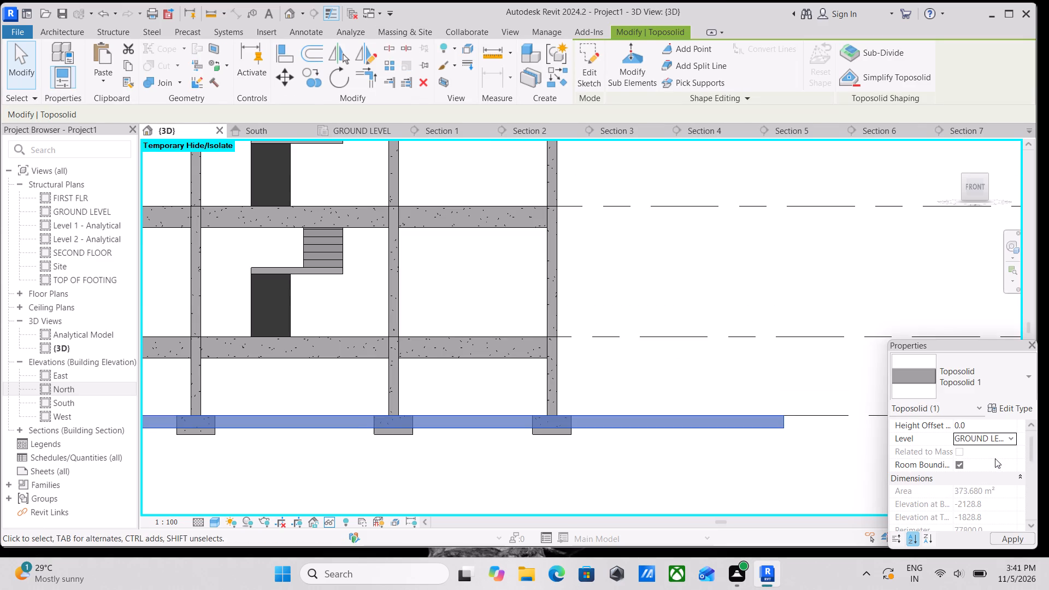
{"action": "scroll", "coordinate": [735, 362], "scroll_direction": "down", "scroll_amount": 1}
{"action": "middle_click_drag", "start_coordinate": [735, 362], "coordinate": [827, 469]}
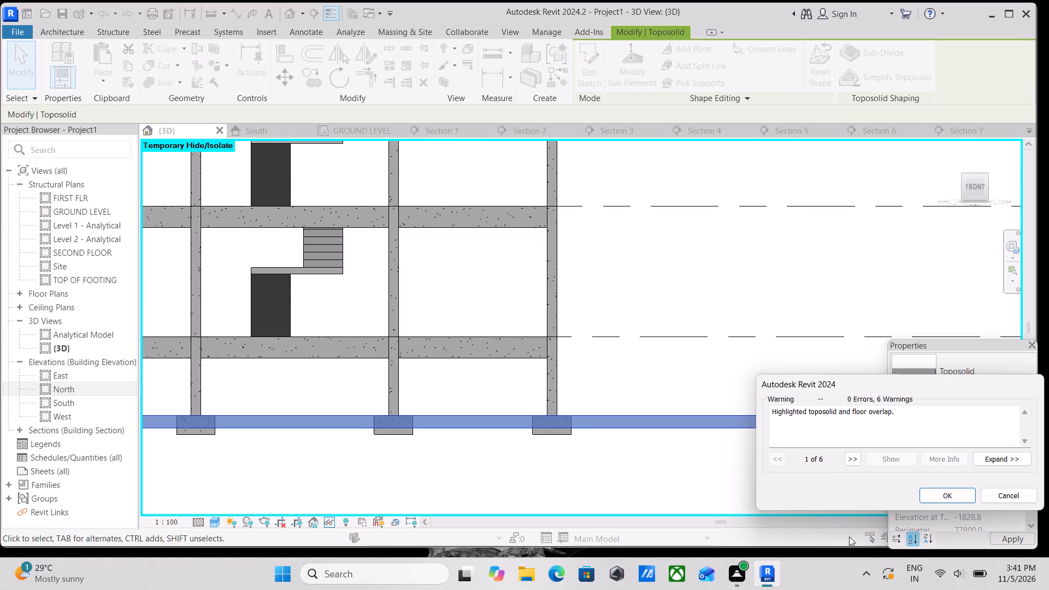
{"action": "left_click", "coordinate": [953, 497]}
In the toposolid's boundary sketch, add an inner rectangle between the building's opposite outer column corners to cut out its footprint.
{"action": "scroll", "coordinate": [752, 398], "scroll_direction": "down", "scroll_amount": 1}
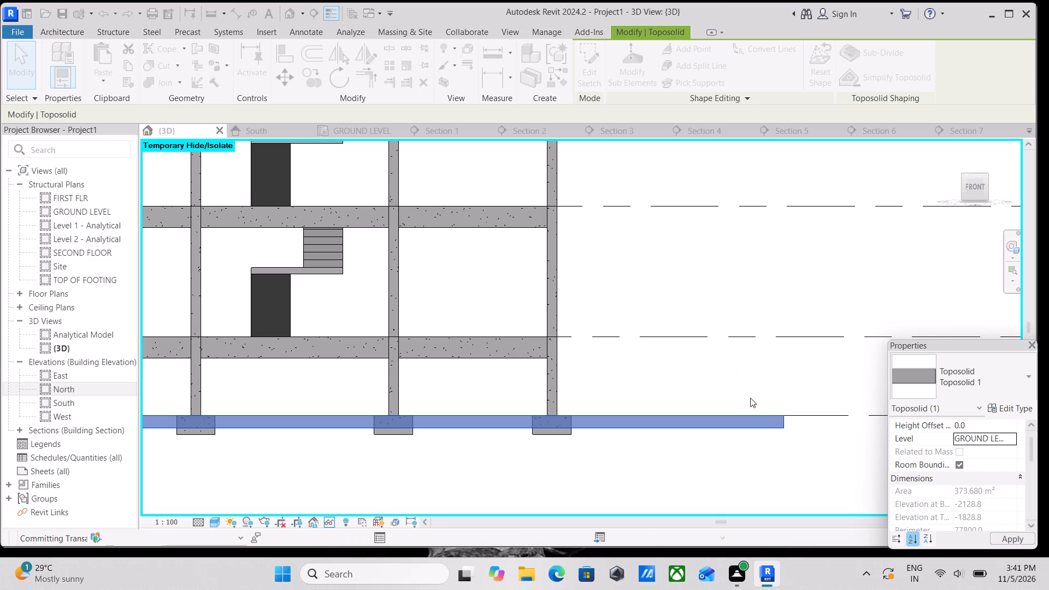
{"action": "scroll", "coordinate": [750, 398], "scroll_direction": "down", "scroll_amount": 1}
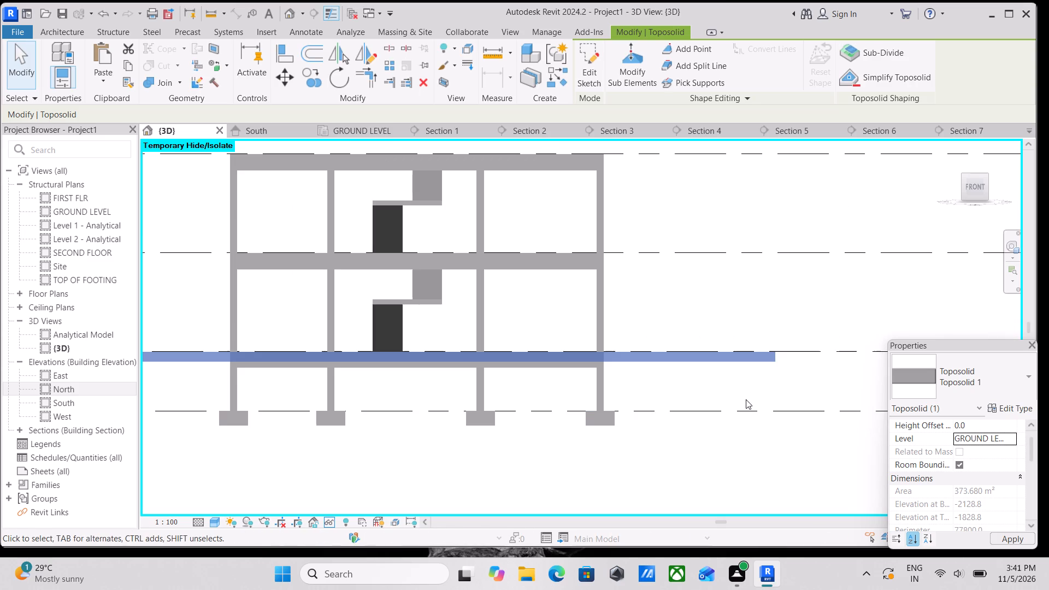
{"action": "scroll", "coordinate": [746, 399], "scroll_direction": "down", "scroll_amount": 2}
{"action": "middle_click_drag", "start_coordinate": [726, 396], "coordinate": [757, 508], "text": "shift"}
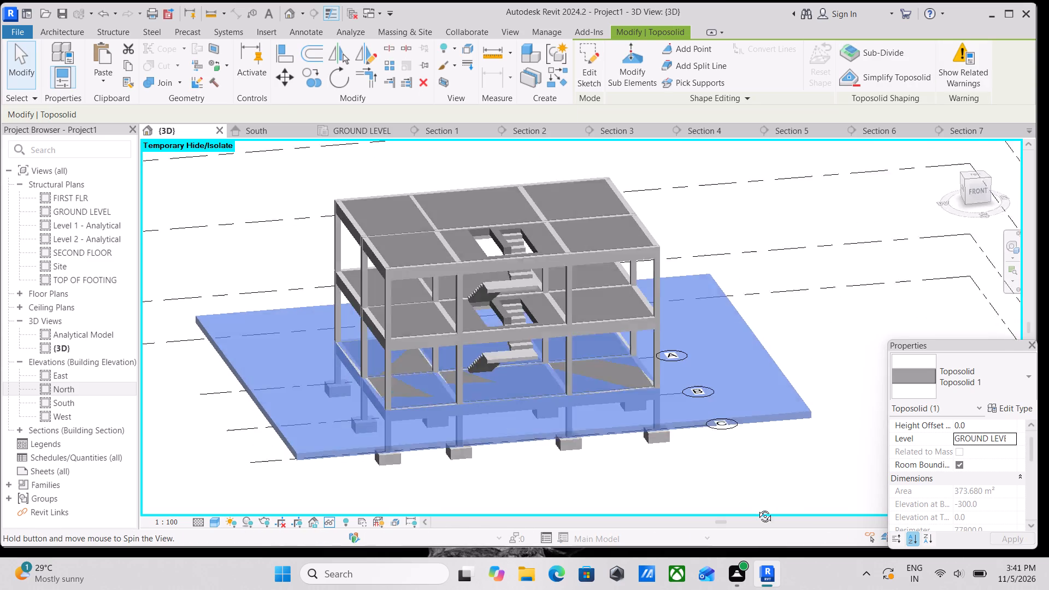
{"action": "middle_click_drag", "start_coordinate": [757, 508], "coordinate": [757, 510], "text": "shift"}
{"action": "middle_click_drag", "start_coordinate": [746, 412], "coordinate": [728, 456], "text": "shift"}
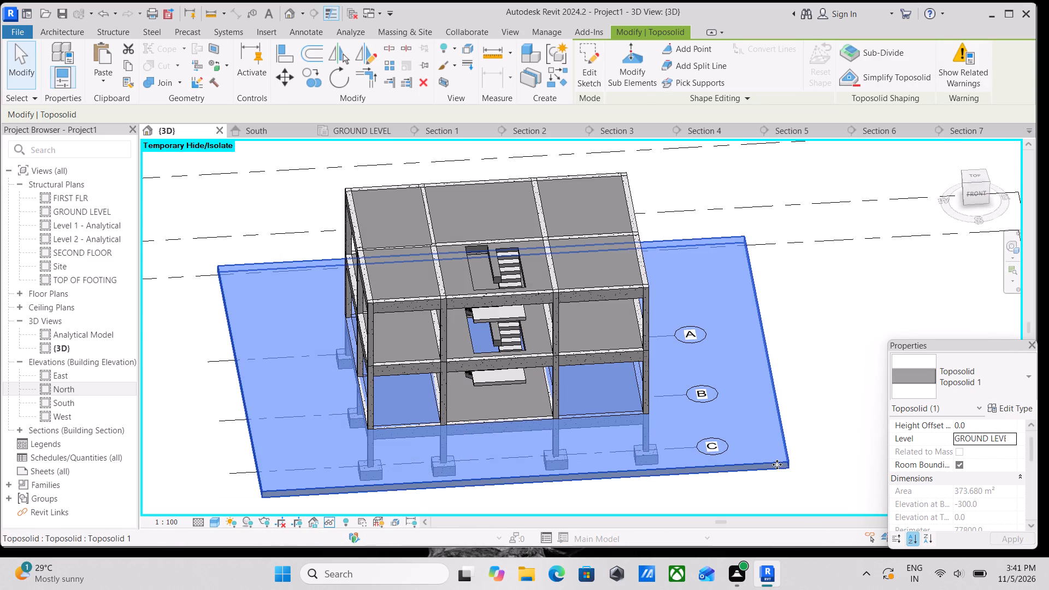
{"action": "middle_click_drag", "start_coordinate": [777, 464], "coordinate": [781, 488], "text": "shift"}
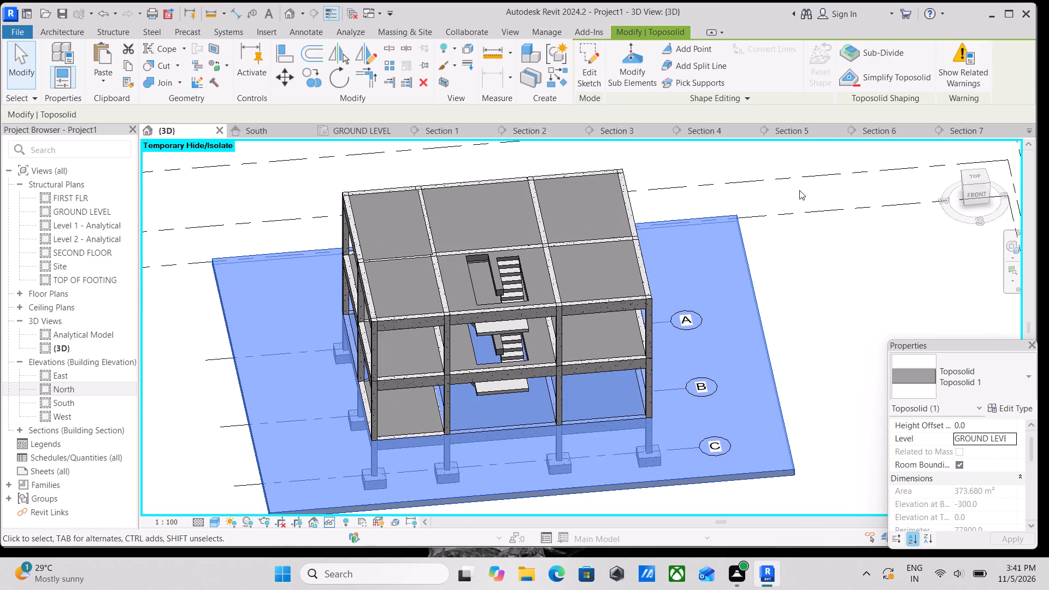
{"action": "left_click", "coordinate": [585, 61]}
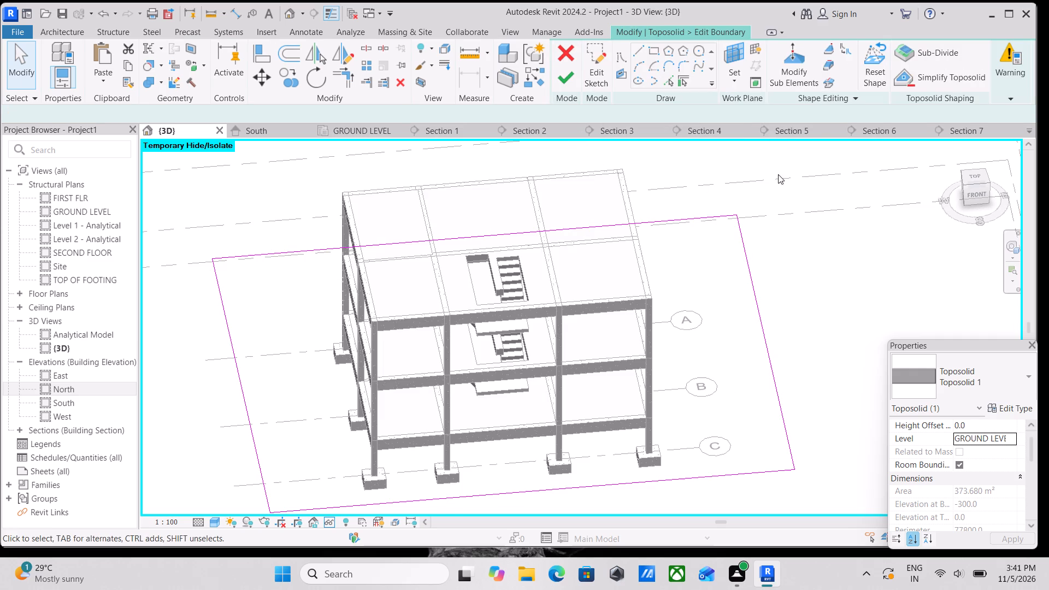
{"action": "left_click", "coordinate": [973, 179]}
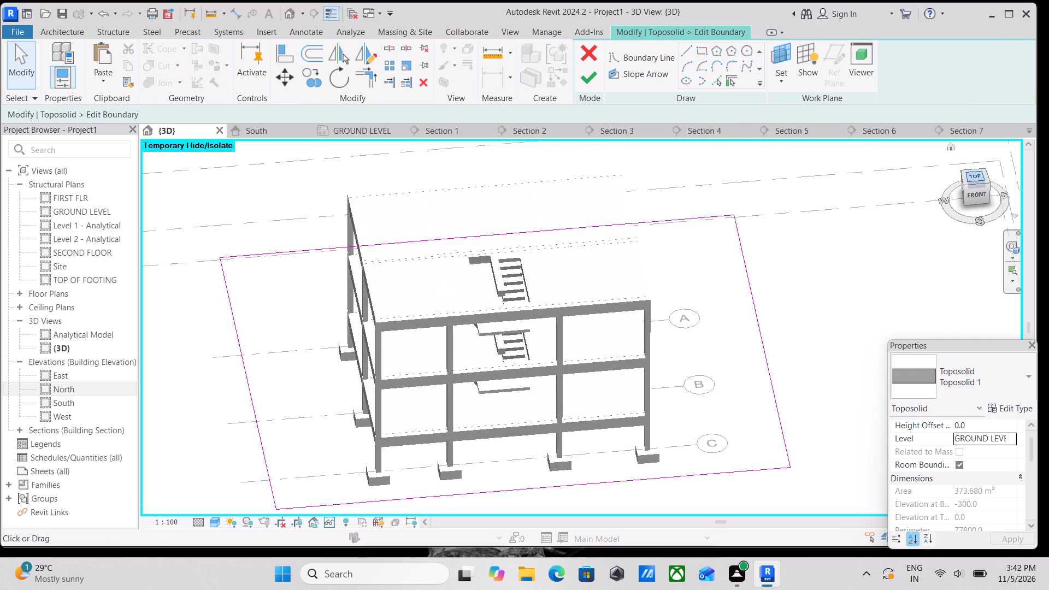
{"action": "scroll", "coordinate": [547, 296], "scroll_direction": "up", "scroll_amount": 5}
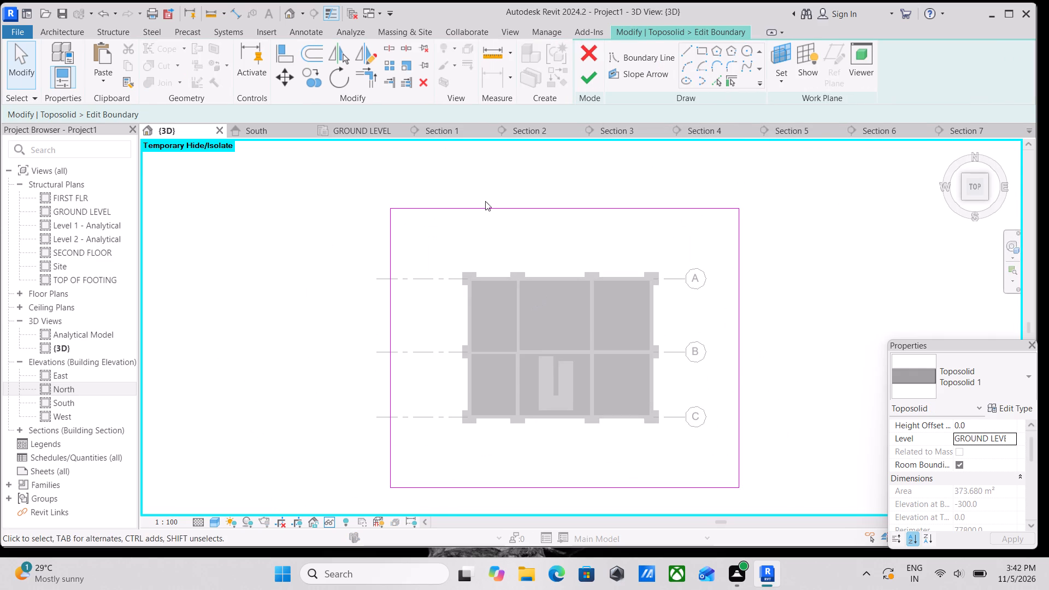
{"action": "left_click", "coordinate": [700, 48]}
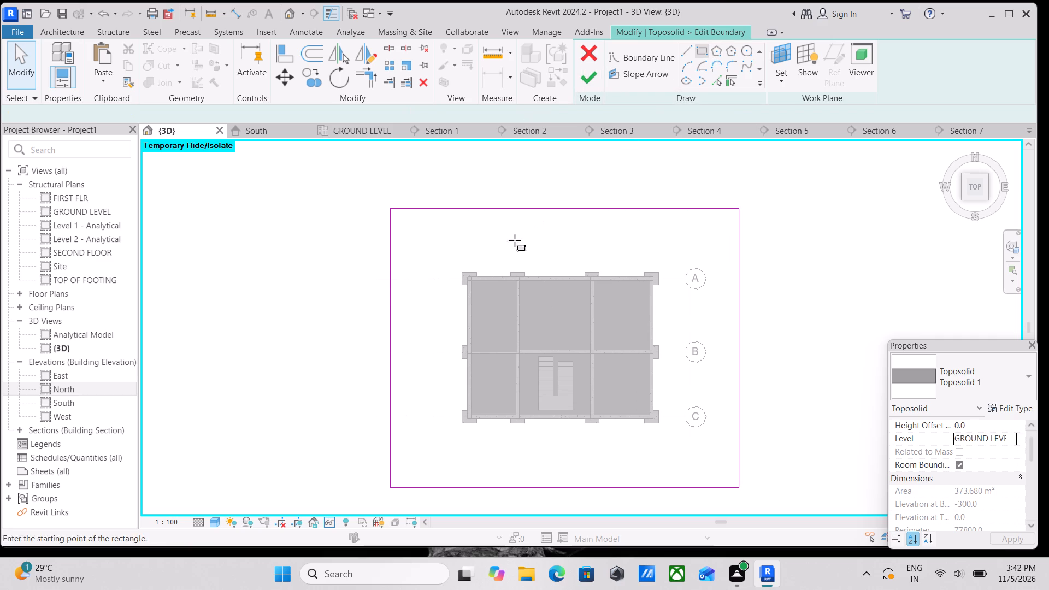
{"action": "scroll", "coordinate": [484, 280], "scroll_direction": "up", "scroll_amount": 10}
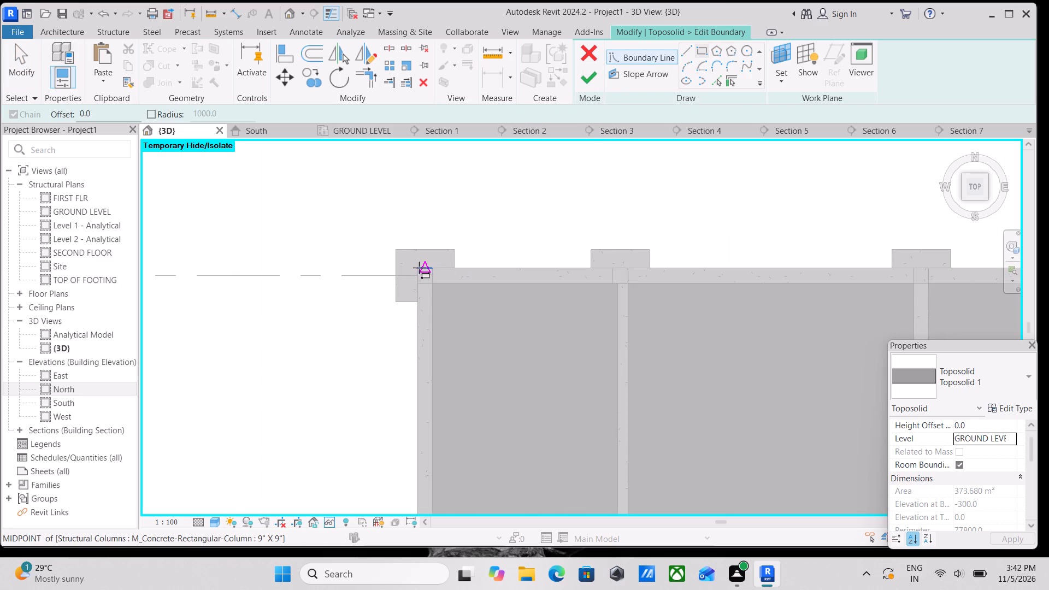
{"action": "scroll", "coordinate": [413, 268], "scroll_direction": "down", "scroll_amount": 1}
{"action": "scroll", "coordinate": [413, 268], "scroll_direction": "up", "scroll_amount": 3}
{"action": "left_click", "coordinate": [422, 272]}
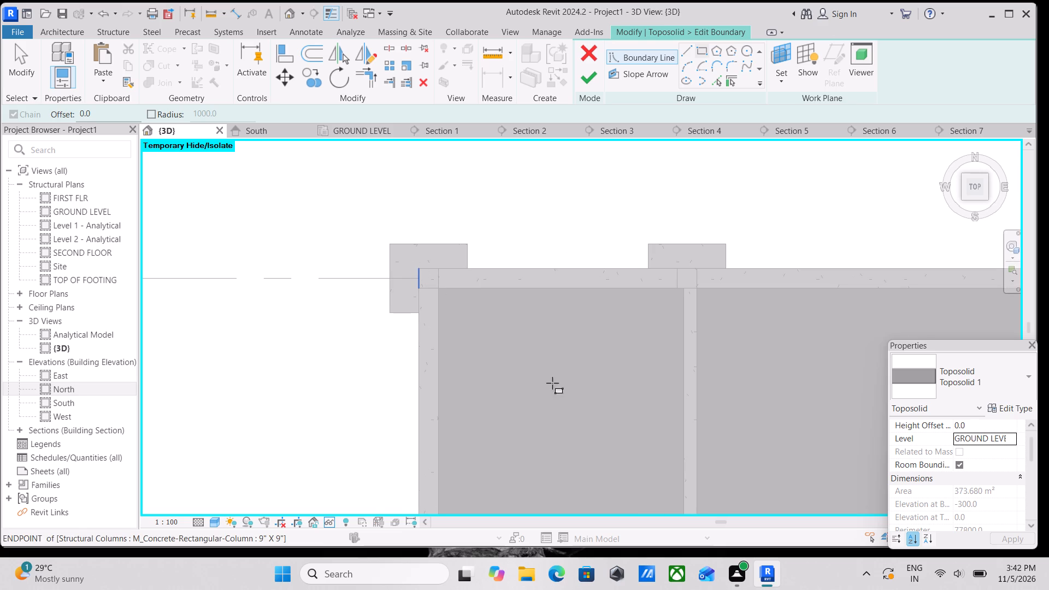
{"action": "scroll", "coordinate": [629, 414], "scroll_direction": "down", "scroll_amount": 1}
{"action": "middle_click_drag", "start_coordinate": [629, 411], "coordinate": [571, 199]}
{"action": "scroll", "coordinate": [571, 185], "scroll_direction": "down", "scroll_amount": 1}
{"action": "scroll", "coordinate": [812, 367], "scroll_direction": "down", "scroll_amount": 2}
{"action": "middle_click_drag", "start_coordinate": [812, 367], "coordinate": [565, 162]}
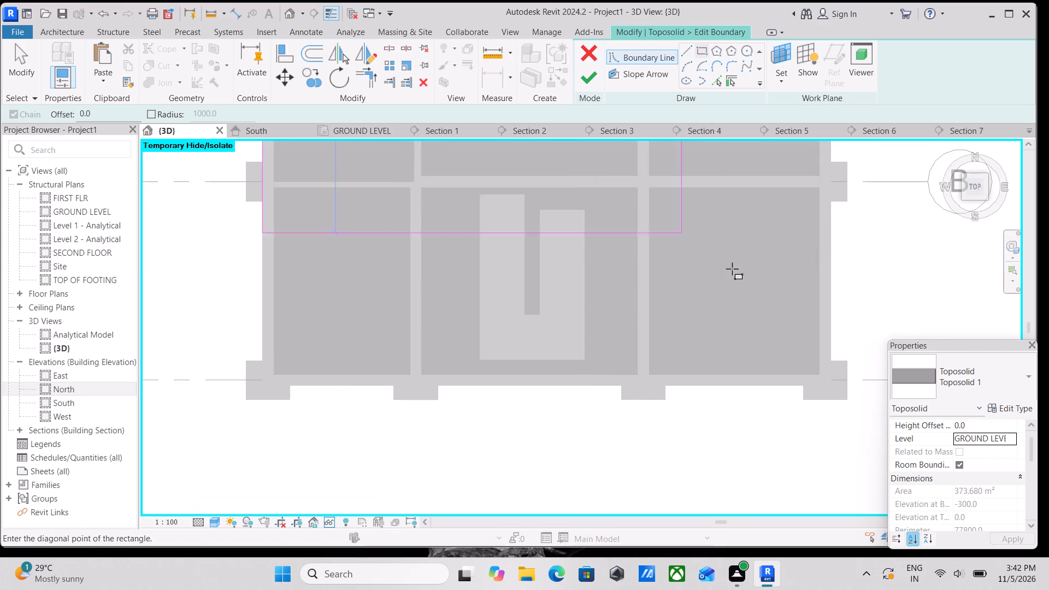
{"action": "scroll", "coordinate": [808, 351], "scroll_direction": "up", "scroll_amount": 1}
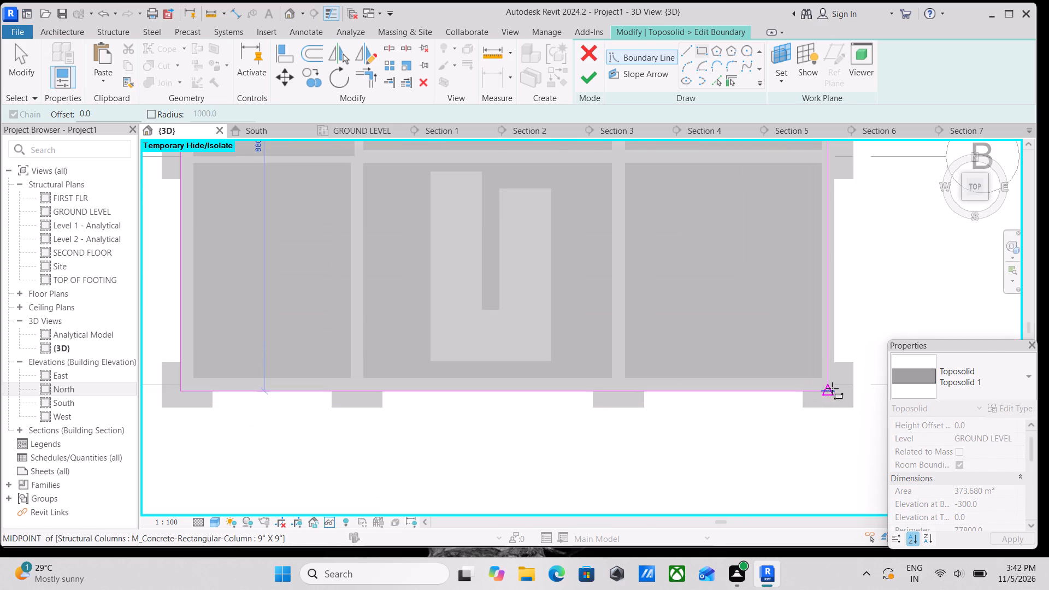
{"action": "scroll", "coordinate": [833, 388], "scroll_direction": "up", "scroll_amount": 5}
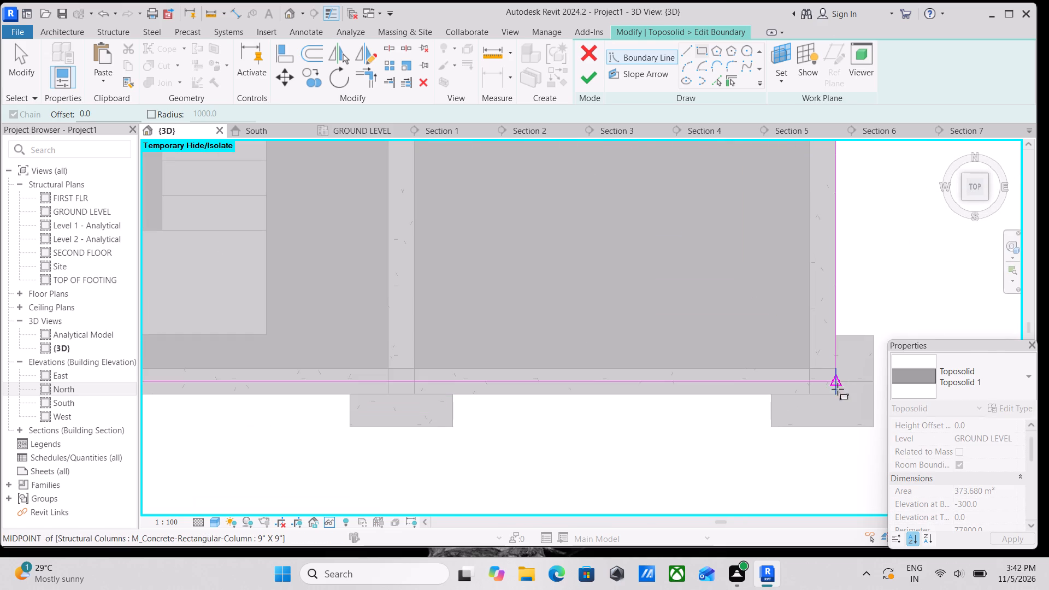
{"action": "left_click", "coordinate": [838, 394]}
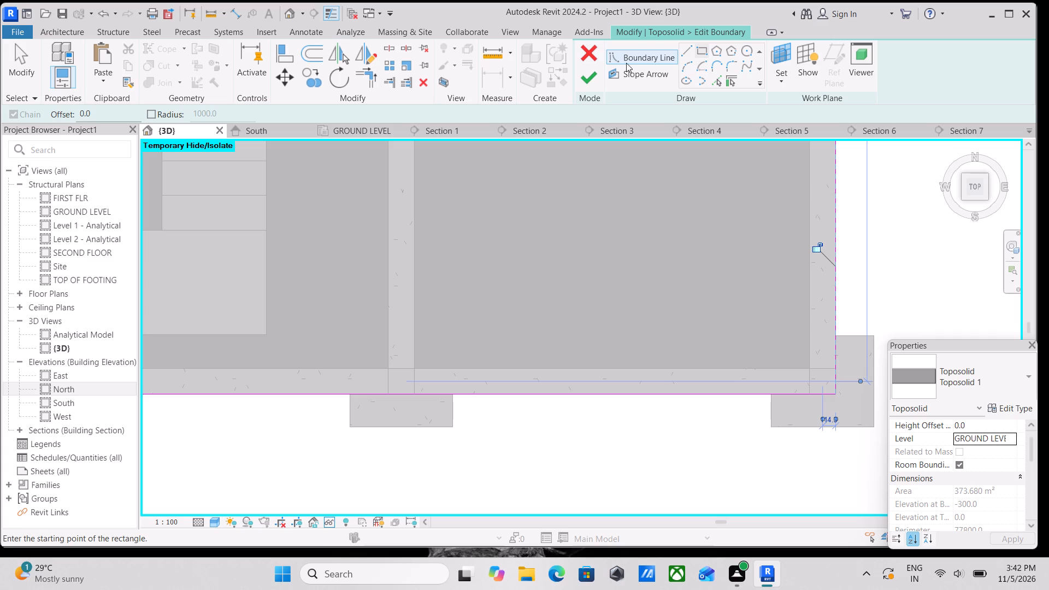
{"action": "left_click", "coordinate": [588, 78]}
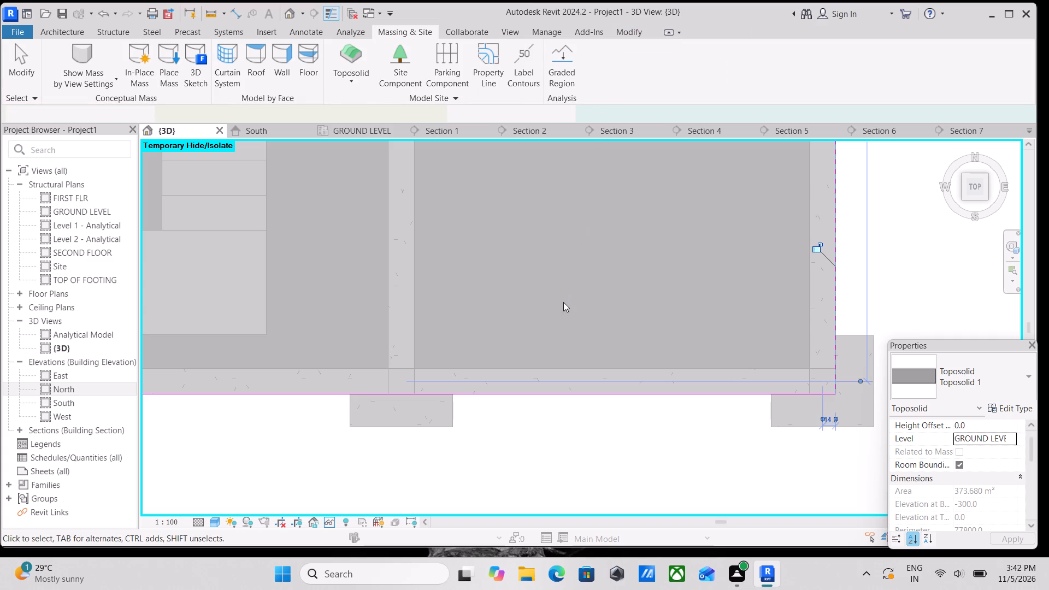
Examine the toposolid from several angles, checking how its cut-out meets the ground beams, columns and footings.
{"action": "scroll", "coordinate": [562, 305], "scroll_direction": "down", "scroll_amount": 4}
{"action": "middle_click_drag", "start_coordinate": [562, 317], "coordinate": [594, 399]}
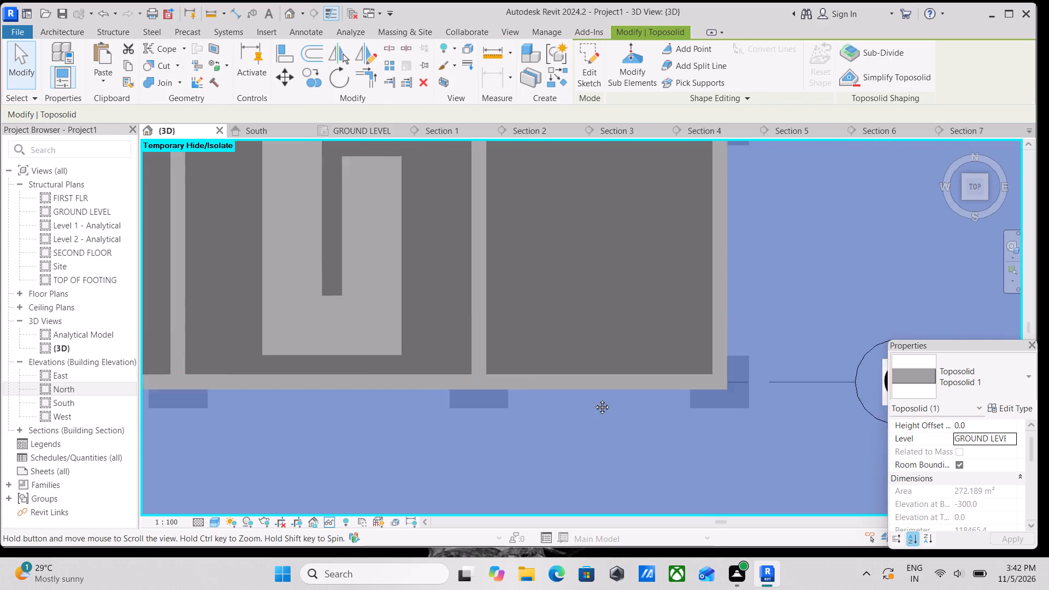
{"action": "middle_click_drag", "start_coordinate": [594, 399], "coordinate": [602, 416]}
{"action": "scroll", "coordinate": [612, 356], "scroll_direction": "down", "scroll_amount": 4}
{"action": "middle_click_drag", "start_coordinate": [632, 330], "coordinate": [646, 319], "text": "shift"}
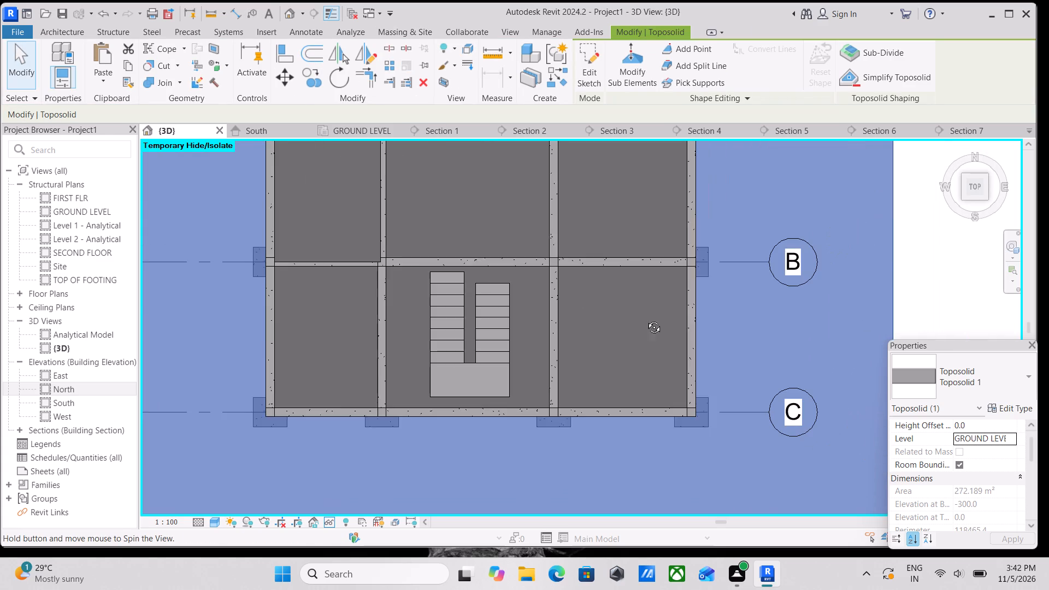
{"action": "middle_click_drag", "start_coordinate": [646, 319], "coordinate": [739, 200], "text": "shift"}
{"action": "middle_click_drag", "start_coordinate": [629, 362], "coordinate": [681, 222], "text": "shift"}
{"action": "scroll", "coordinate": [596, 380], "scroll_direction": "up", "scroll_amount": 6}
{"action": "key", "text": "Escape"}
{"action": "scroll", "coordinate": [671, 391], "scroll_direction": "down", "scroll_amount": 3}
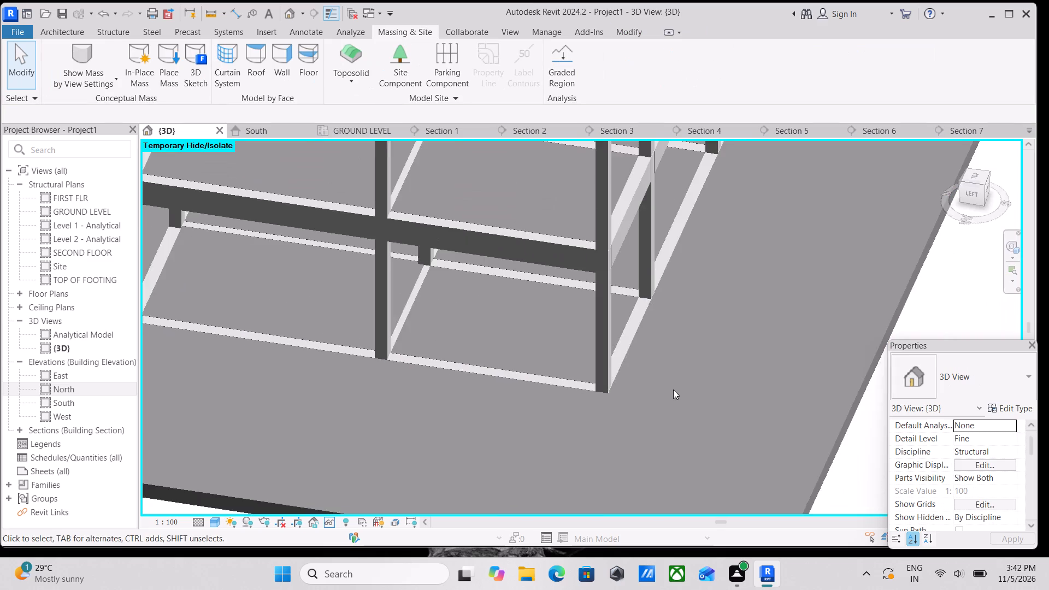
{"action": "middle_click_drag", "start_coordinate": [675, 387], "coordinate": [685, 362]}
{"action": "scroll", "coordinate": [698, 412], "scroll_direction": "down", "scroll_amount": 3}
{"action": "middle_click_drag", "start_coordinate": [698, 414], "coordinate": [747, 504]}
{"action": "scroll", "coordinate": [768, 451], "scroll_direction": "down", "scroll_amount": 2}
{"action": "middle_click_drag", "start_coordinate": [768, 451], "coordinate": [717, 404]}
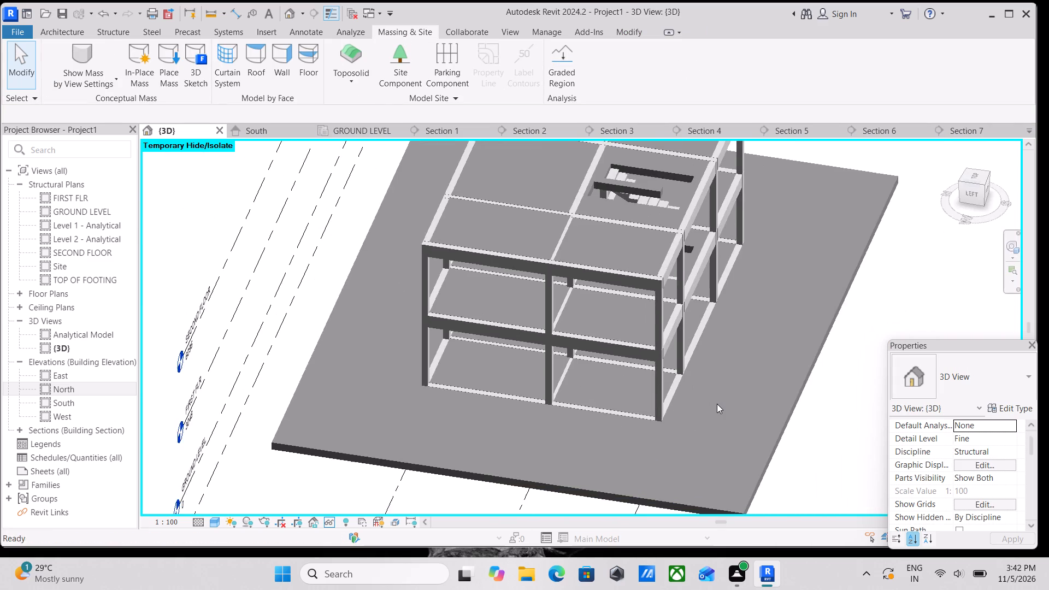
{"action": "scroll", "coordinate": [717, 404], "scroll_direction": "down", "scroll_amount": 3}
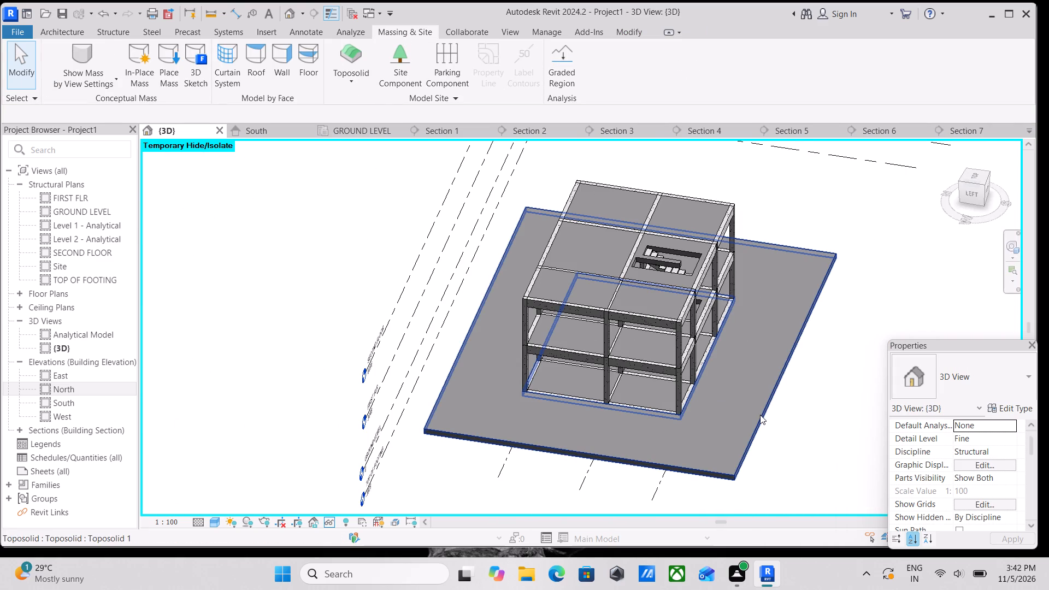
{"action": "middle_click_drag", "start_coordinate": [760, 415], "coordinate": [591, 298], "text": "shift"}
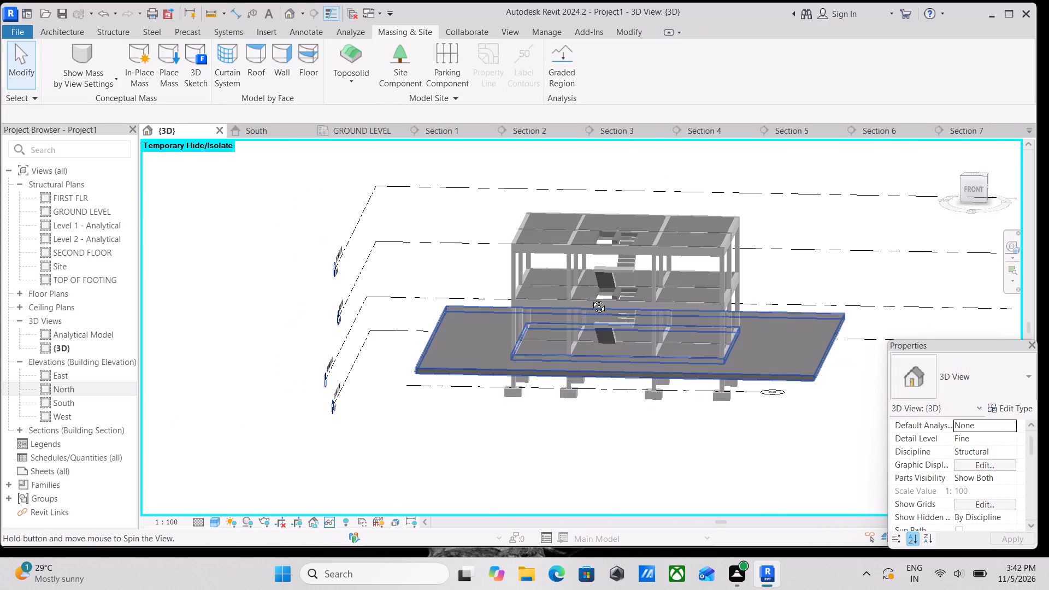
{"action": "middle_click_drag", "start_coordinate": [591, 298], "coordinate": [680, 282], "text": "shift"}
{"action": "middle_click_drag", "start_coordinate": [582, 353], "coordinate": [588, 412], "text": "shift"}
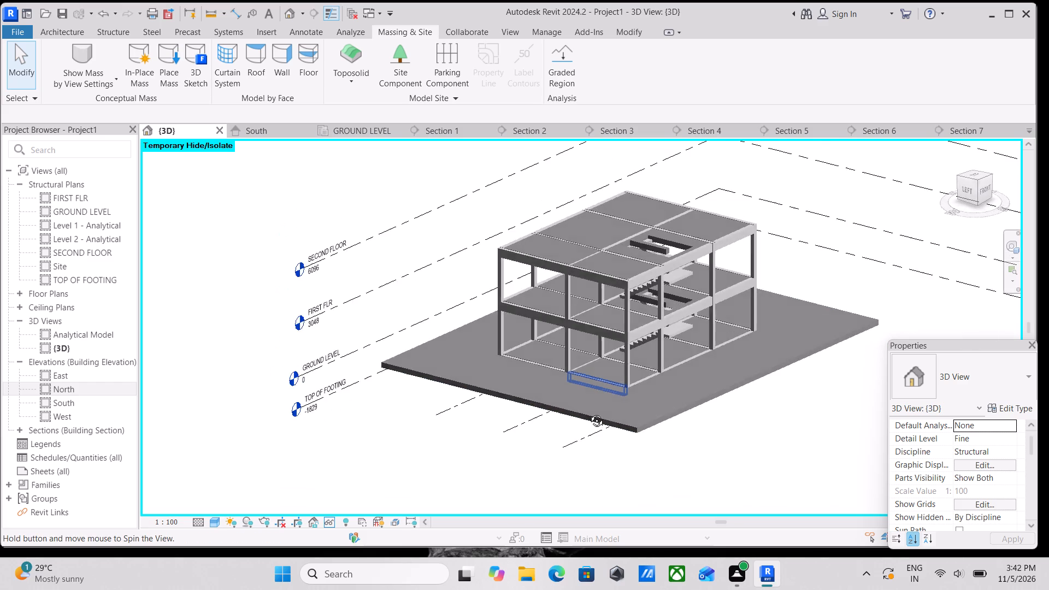
{"action": "middle_click_drag", "start_coordinate": [588, 412], "coordinate": [545, 420], "text": "shift"}
{"action": "scroll", "coordinate": [576, 415], "scroll_direction": "up", "scroll_amount": 1, "text": "shift"}
{"action": "scroll", "coordinate": [545, 420], "scroll_direction": "up", "scroll_amount": 1}
{"action": "scroll", "coordinate": [559, 372], "scroll_direction": "up", "scroll_amount": 3}
{"action": "scroll", "coordinate": [636, 388], "scroll_direction": "up", "scroll_amount": 3}
{"action": "middle_click_drag", "start_coordinate": [665, 374], "coordinate": [665, 371], "text": "shift"}
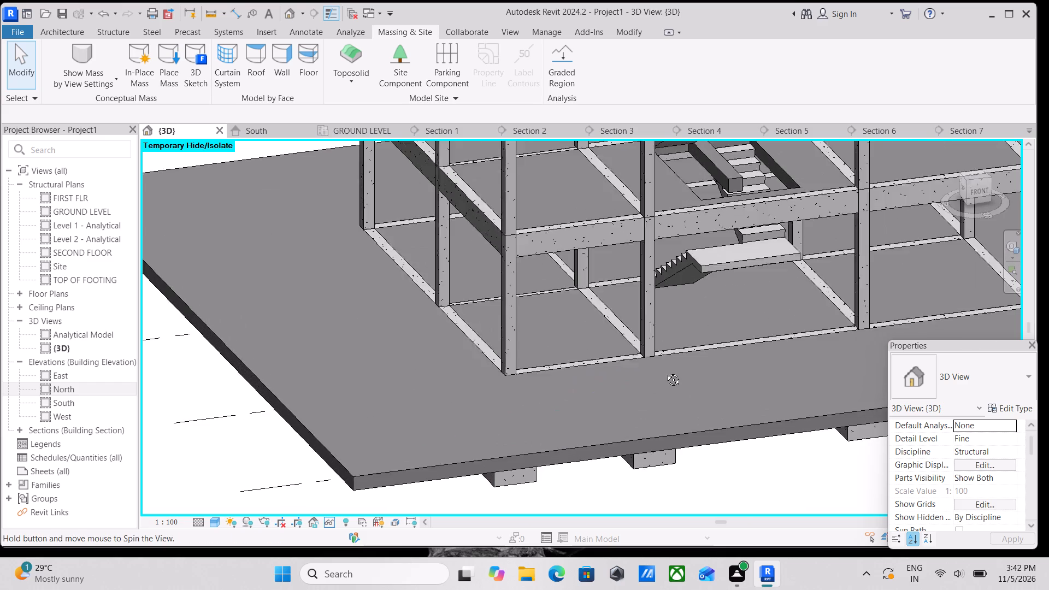
{"action": "middle_click_drag", "start_coordinate": [665, 371], "coordinate": [656, 350], "text": "shift"}
{"action": "middle_click_drag", "start_coordinate": [654, 384], "coordinate": [670, 354], "text": "shift"}
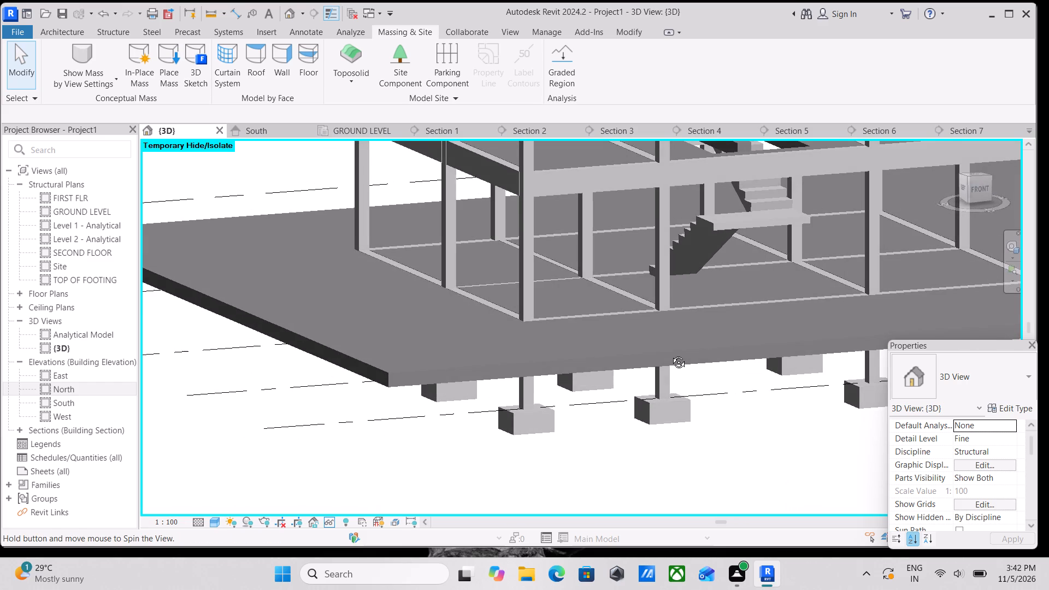
{"action": "middle_click_drag", "start_coordinate": [670, 354], "coordinate": [468, 365], "text": "shift"}
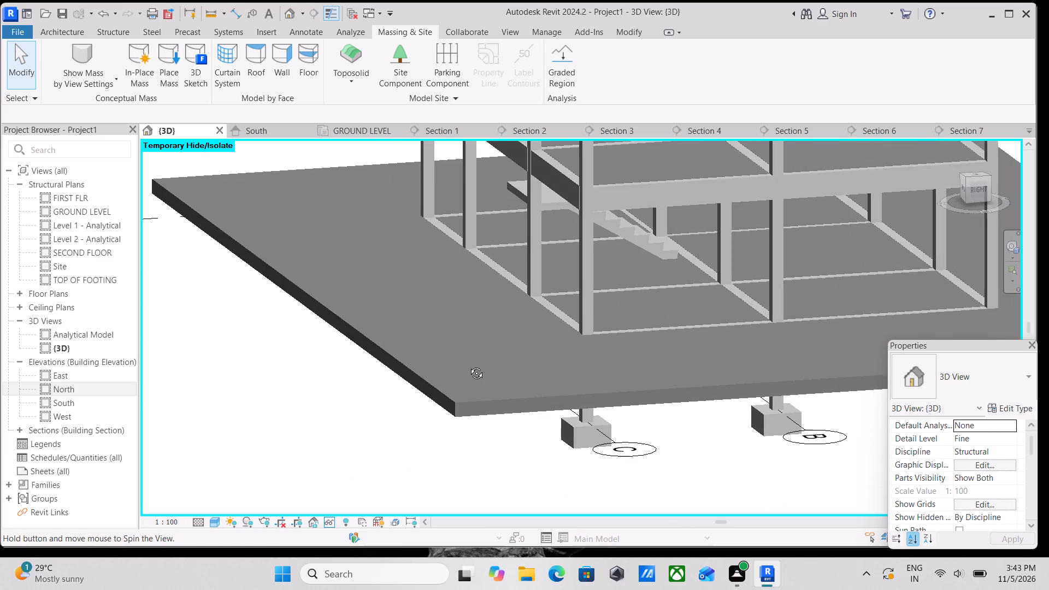
{"action": "middle_click_drag", "start_coordinate": [468, 365], "coordinate": [716, 429], "text": "shift"}
{"action": "scroll", "coordinate": [602, 404], "scroll_direction": "up", "scroll_amount": 1}
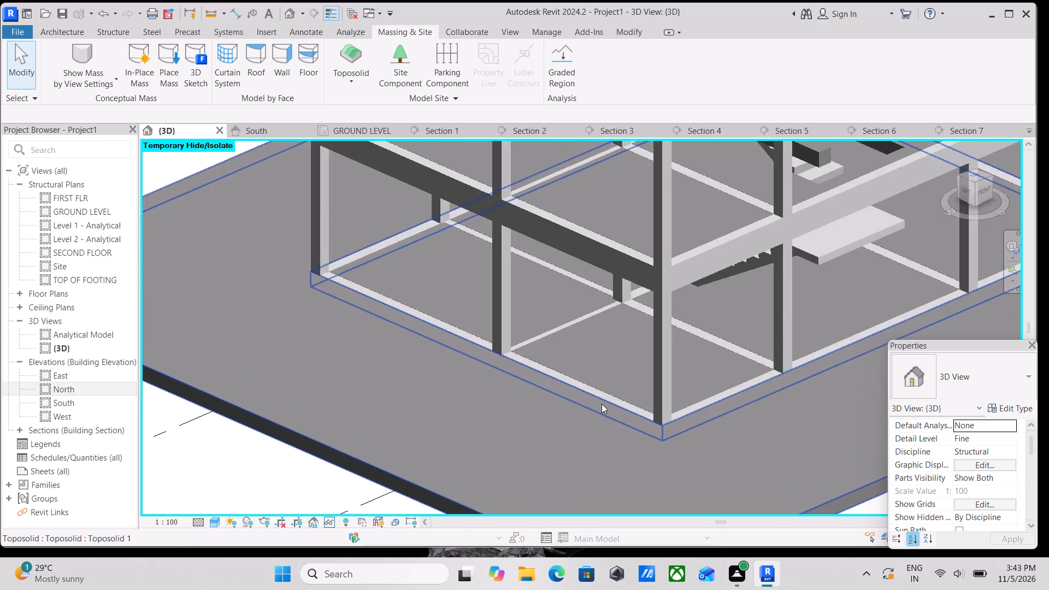
{"action": "scroll", "coordinate": [602, 404], "scroll_direction": "down", "scroll_amount": 3}
{"action": "middle_click_drag", "start_coordinate": [602, 404], "coordinate": [557, 454], "text": "shift"}
{"action": "middle_click_drag", "start_coordinate": [645, 450], "coordinate": [552, 343]}
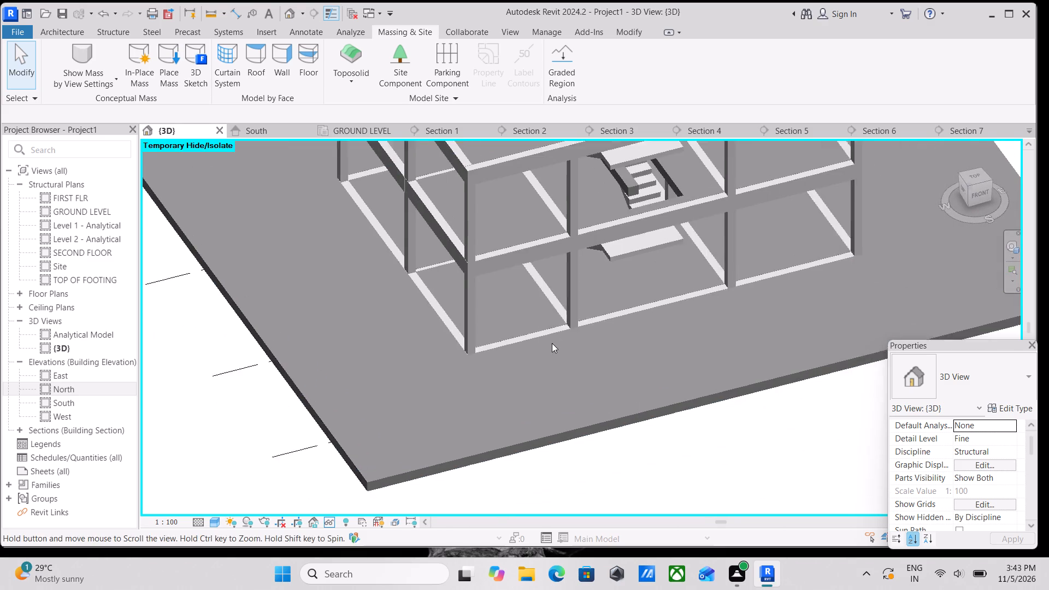
{"action": "middle_click_drag", "start_coordinate": [552, 343], "coordinate": [552, 344]}
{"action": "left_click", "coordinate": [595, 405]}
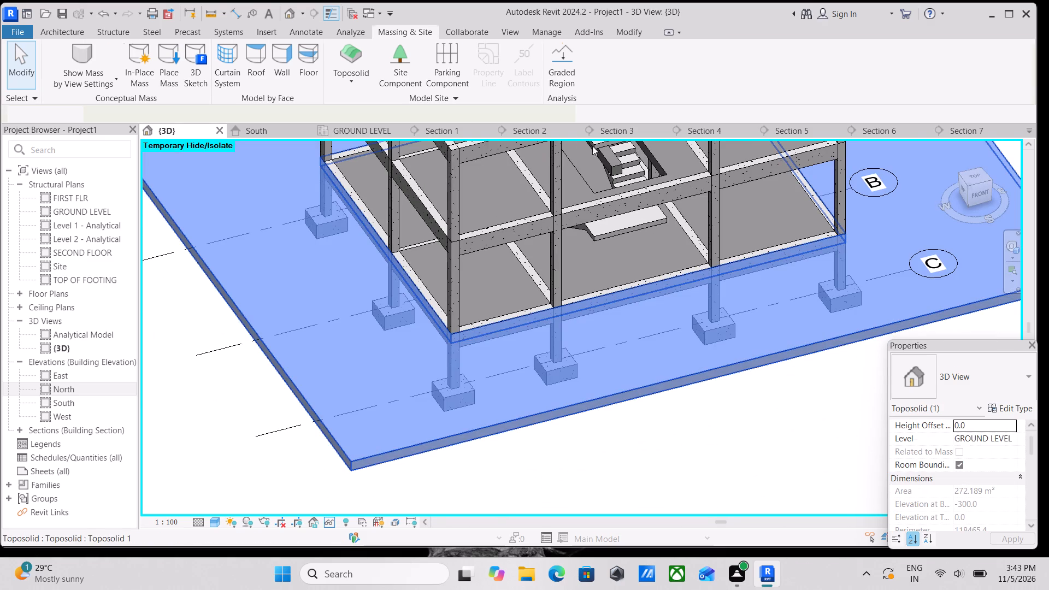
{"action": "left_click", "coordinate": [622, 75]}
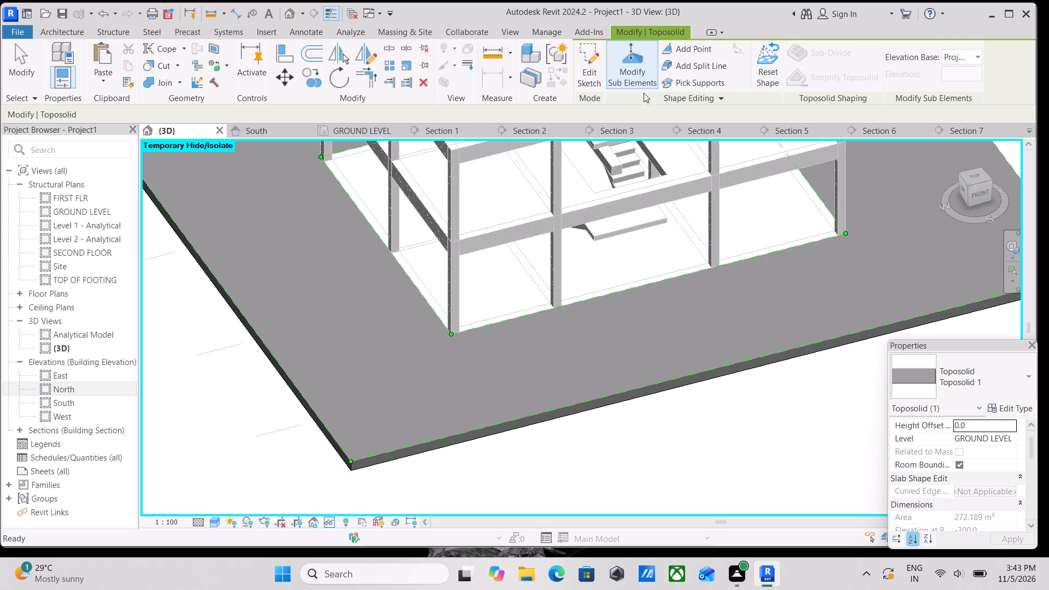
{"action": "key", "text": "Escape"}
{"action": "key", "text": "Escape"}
Edit the toposolid's boundary from the top view, moving its outer west edge outward to 7977.5 mm from the building cut-out.
{"action": "left_click", "coordinate": [670, 379]}
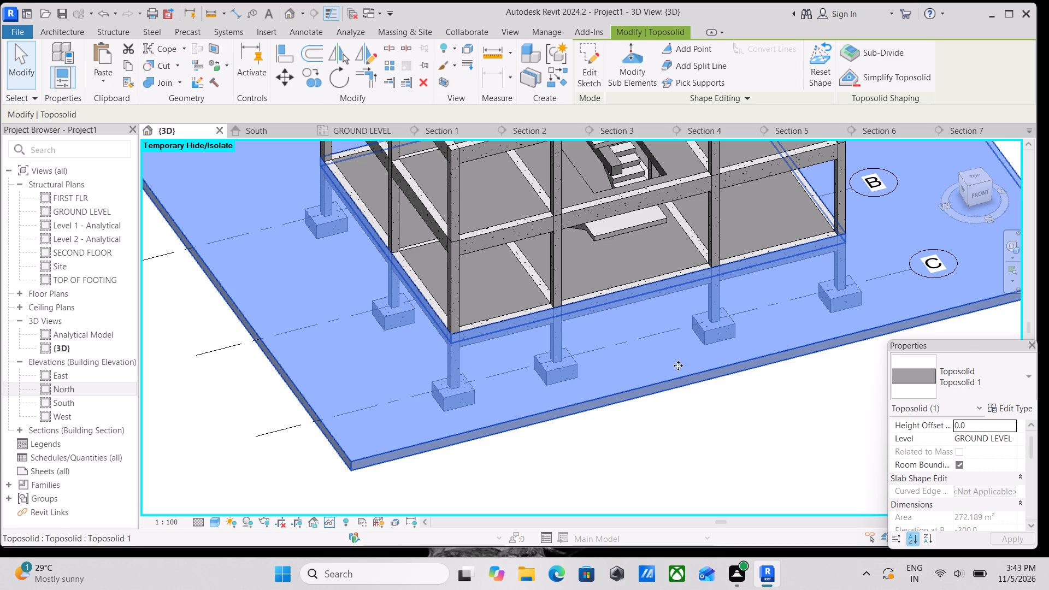
{"action": "left_click", "coordinate": [597, 51]}
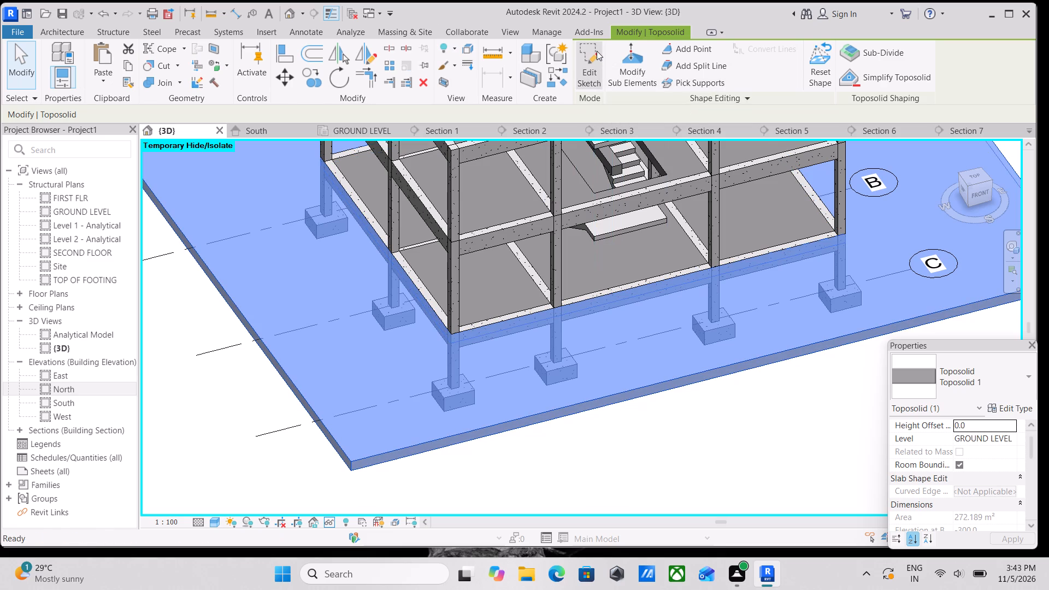
{"action": "left_click", "coordinate": [979, 176]}
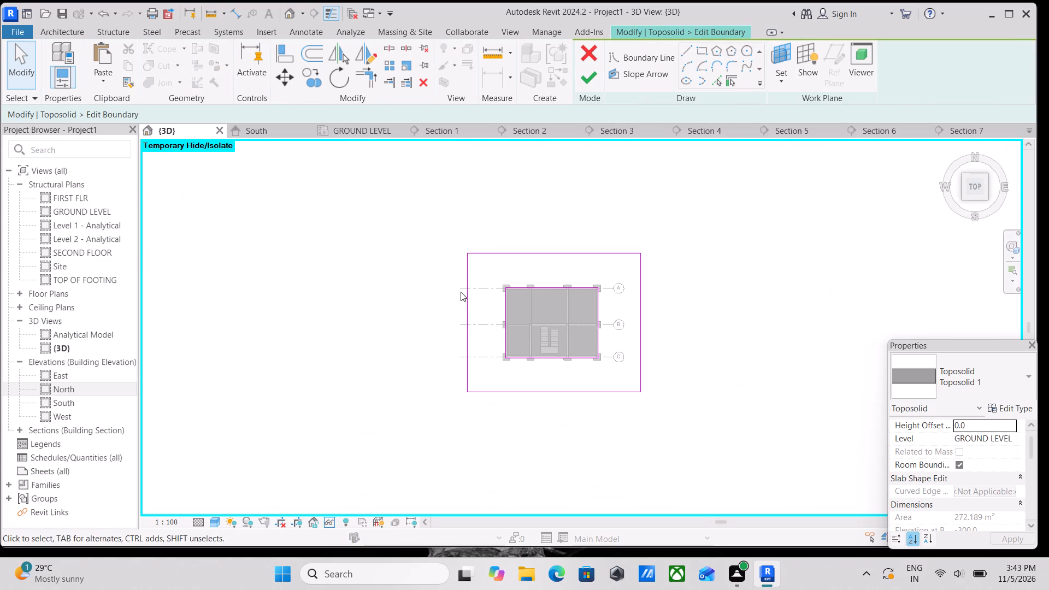
{"action": "left_click", "coordinate": [462, 303]}
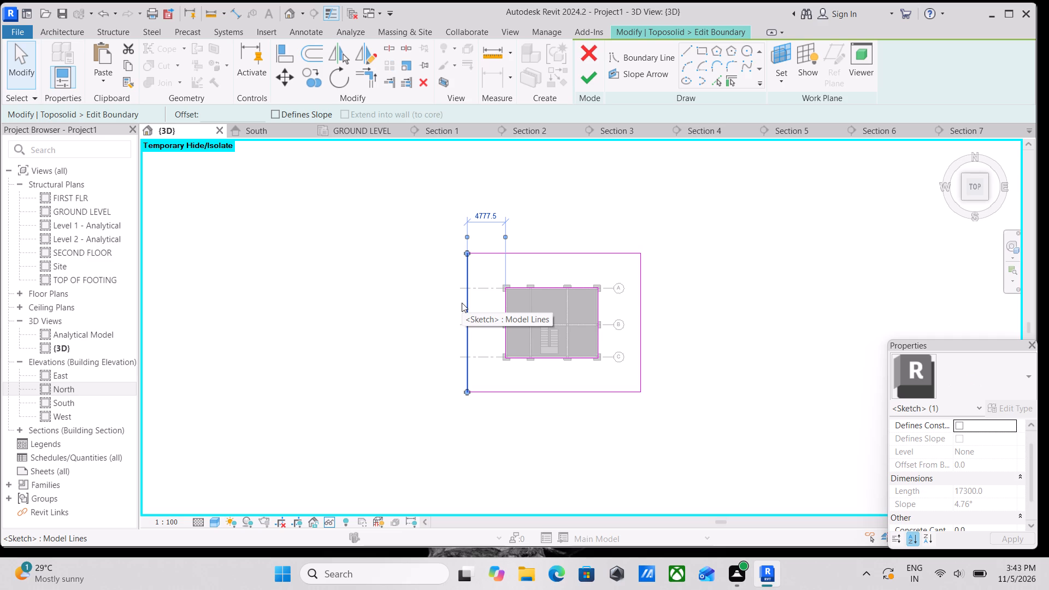
{"action": "key", "text": "Left"}
{"action": "key", "text": "Left"}
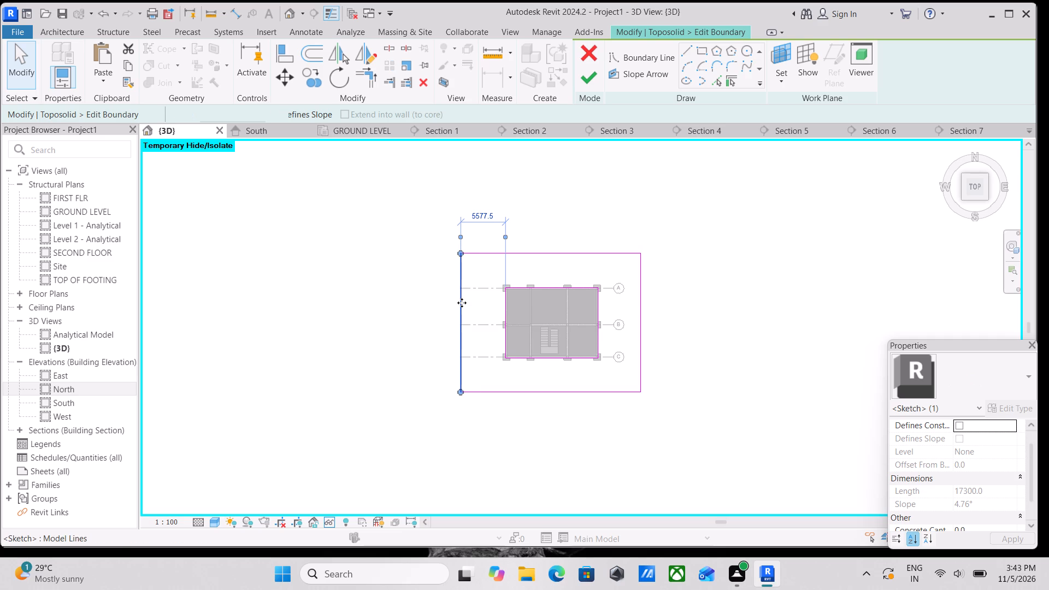
{"action": "key", "text": "Left"}
{"action": "key", "text": "Left"}
{"action": "key", "text": "Left"}
{"action": "key", "text": "Left"}
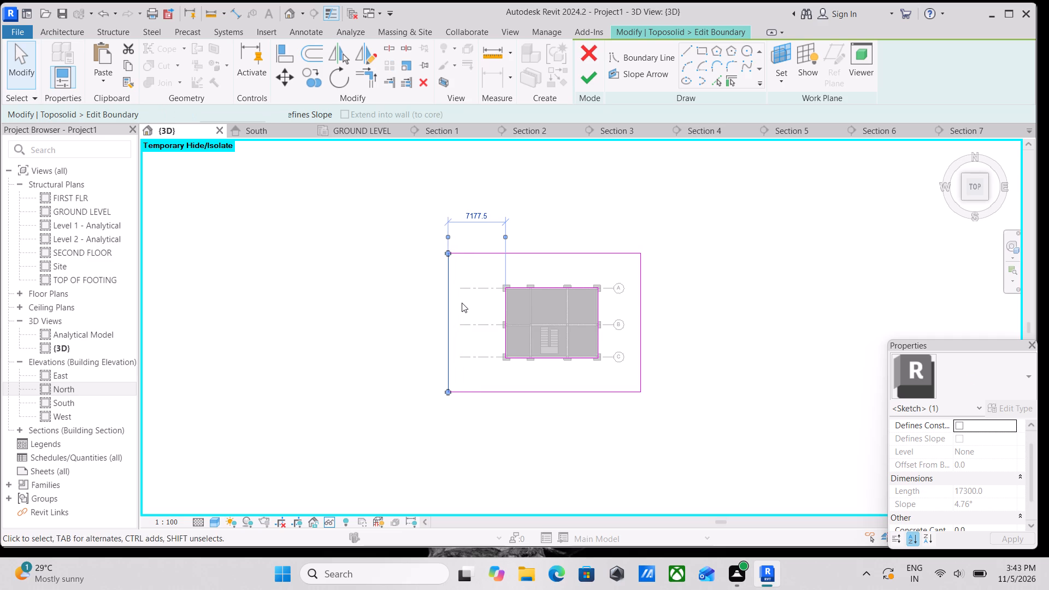
{"action": "key", "text": "Left"}
{"action": "key", "text": "Left"}
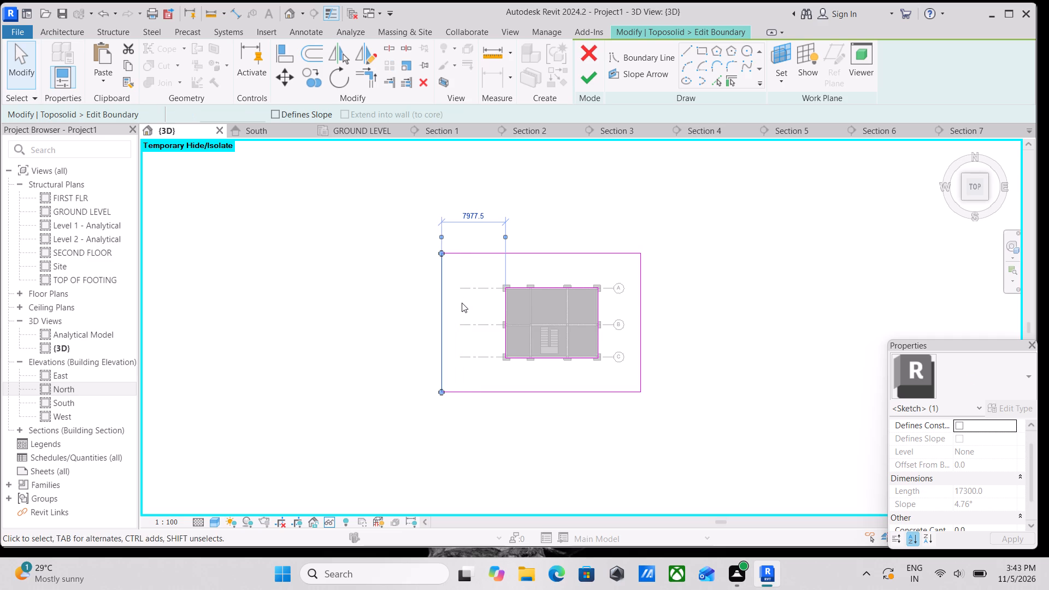
Move the outer north edge of the toposolid boundary outward to 6641.0 mm from the building cut-out.
{"action": "left_click", "coordinate": [564, 251]}
{"action": "key", "text": "Up"}
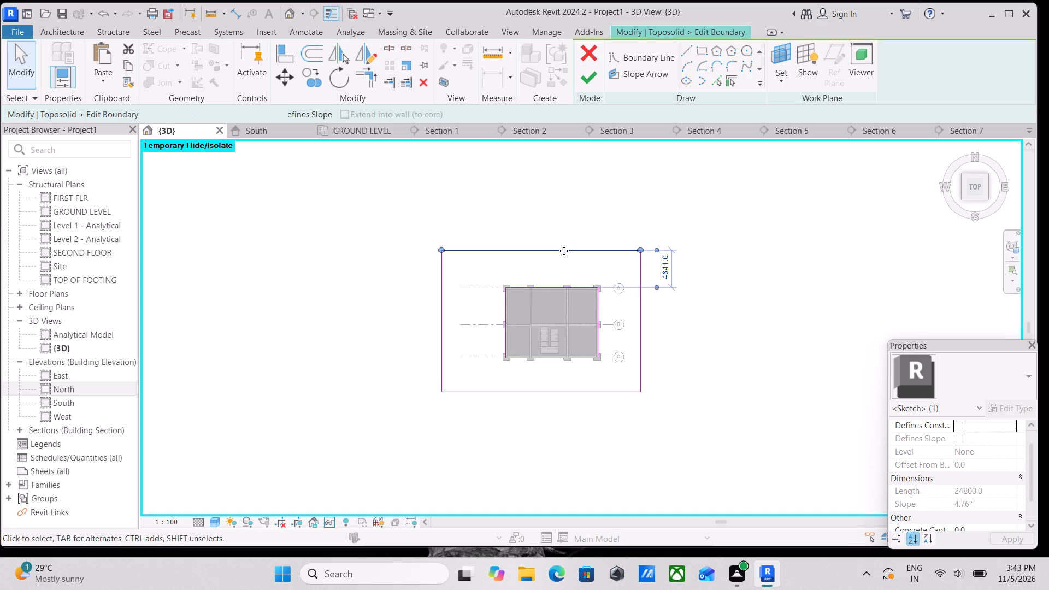
{"action": "key", "text": "Up"}
{"action": "key", "text": "Up"}
{"action": "key", "text": "Up"}
{"action": "key", "text": "Up"}
{"action": "key", "text": "Up"}
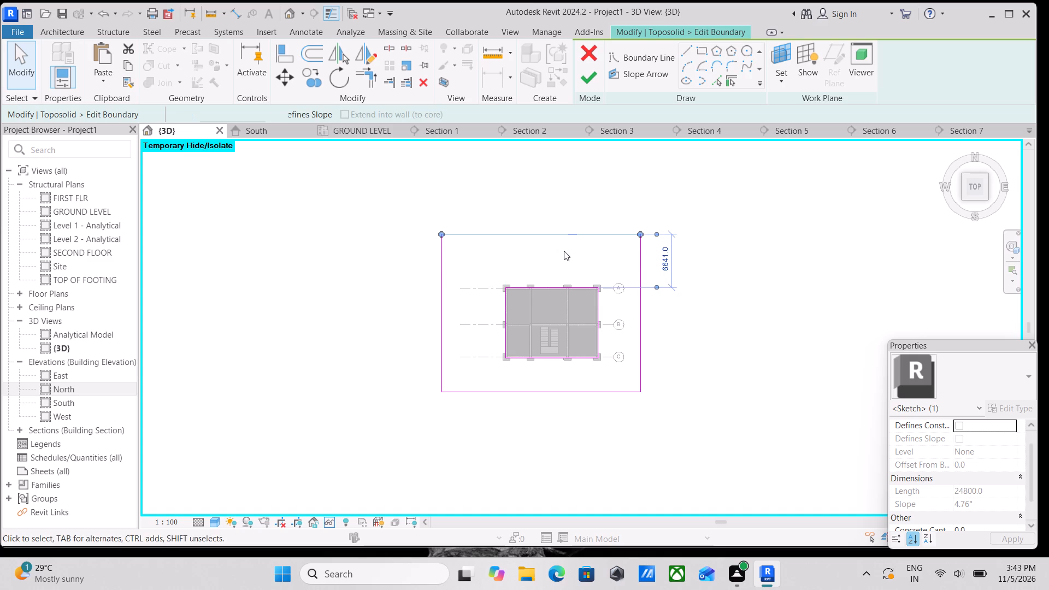
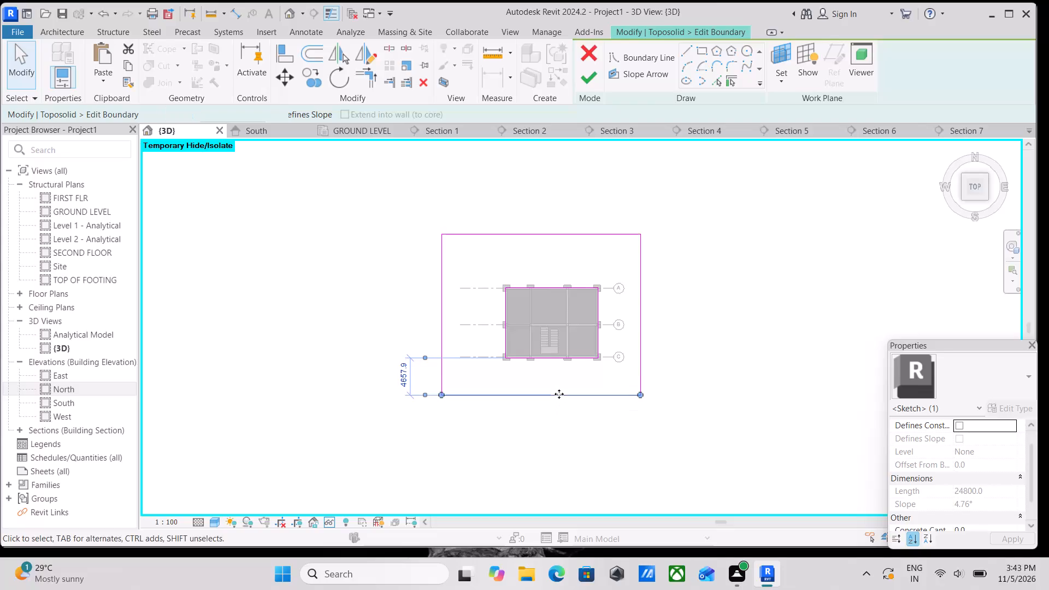
Move the outer south edge of the toposolid boundary outward to 7457.9 mm from the building cut-out.
{"action": "key", "text": "Down"}
{"action": "key", "text": "Down"}
{"action": "key", "text": "Down"}
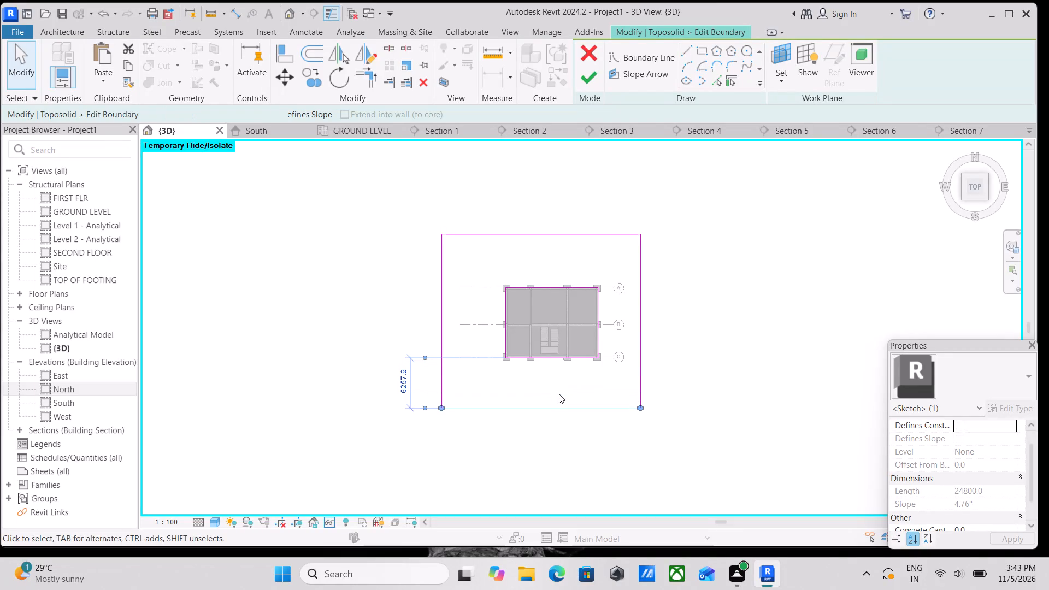
{"action": "key", "text": "Down"}
{"action": "key", "text": "Down"}
{"action": "key", "text": "Down"}
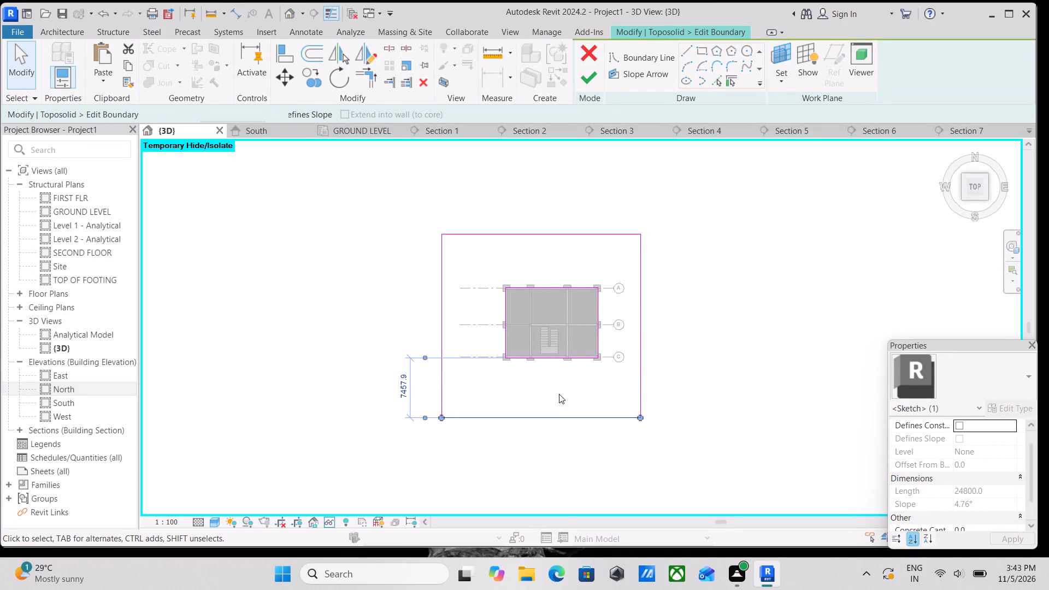
Move the outer east edge of the toposolid boundary outward to 8090.9 mm from the building cut-out.
{"action": "left_click", "coordinate": [641, 350]}
{"action": "key", "text": "Right"}
{"action": "key", "text": "Right"}
{"action": "key", "text": "Right"}
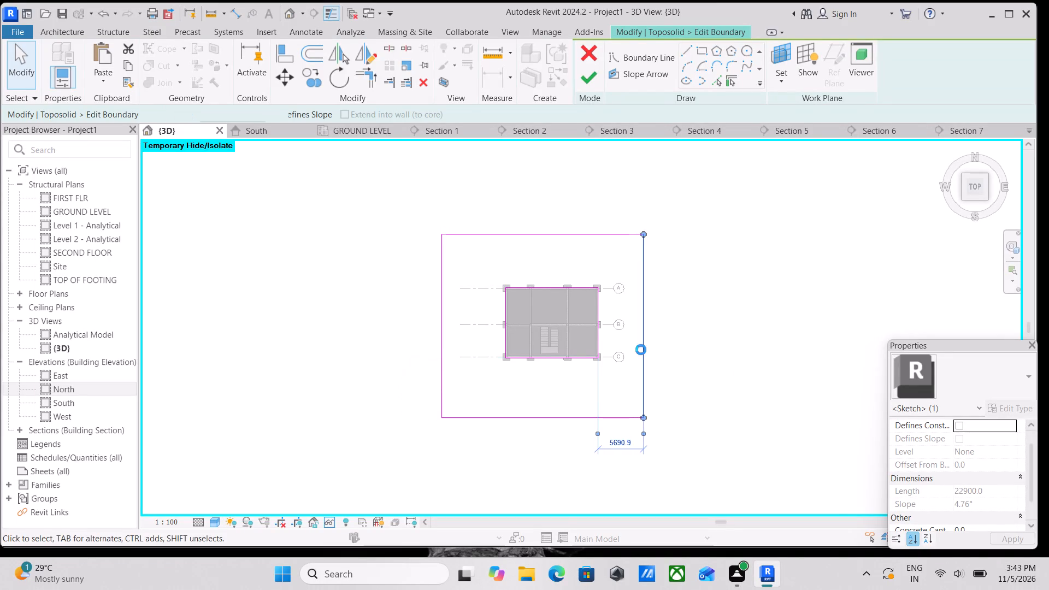
{"action": "key", "text": "Right"}
{"action": "key", "text": "Right"}
{"action": "key", "text": "Right"}
{"action": "key", "text": "Right"}
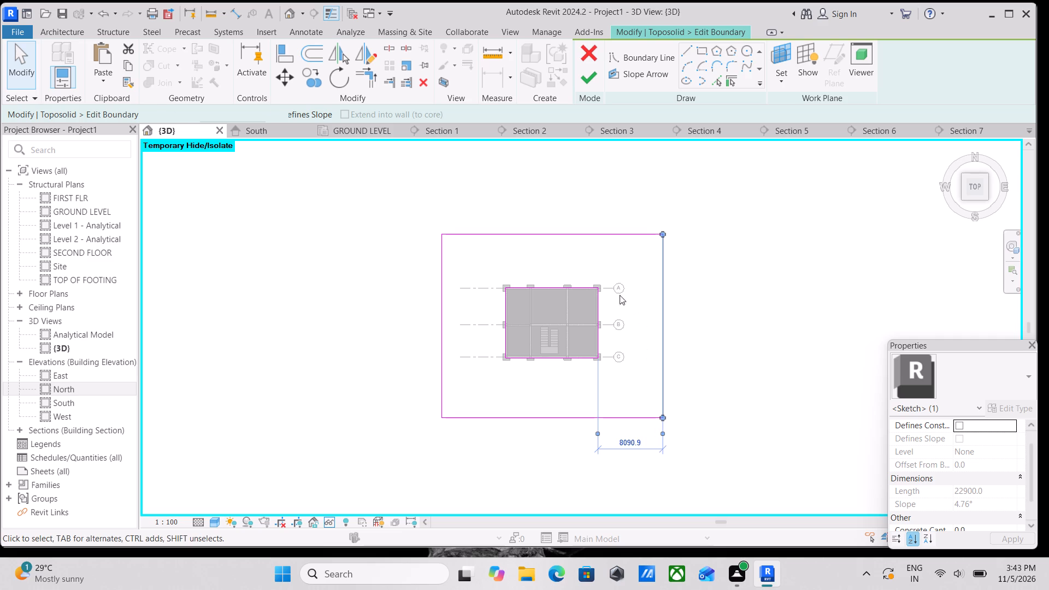
Shift the outer north edge of the toposolid boundary further outward to 7441.0 mm from the building cut-out.
{"action": "left_click", "coordinate": [531, 235]}
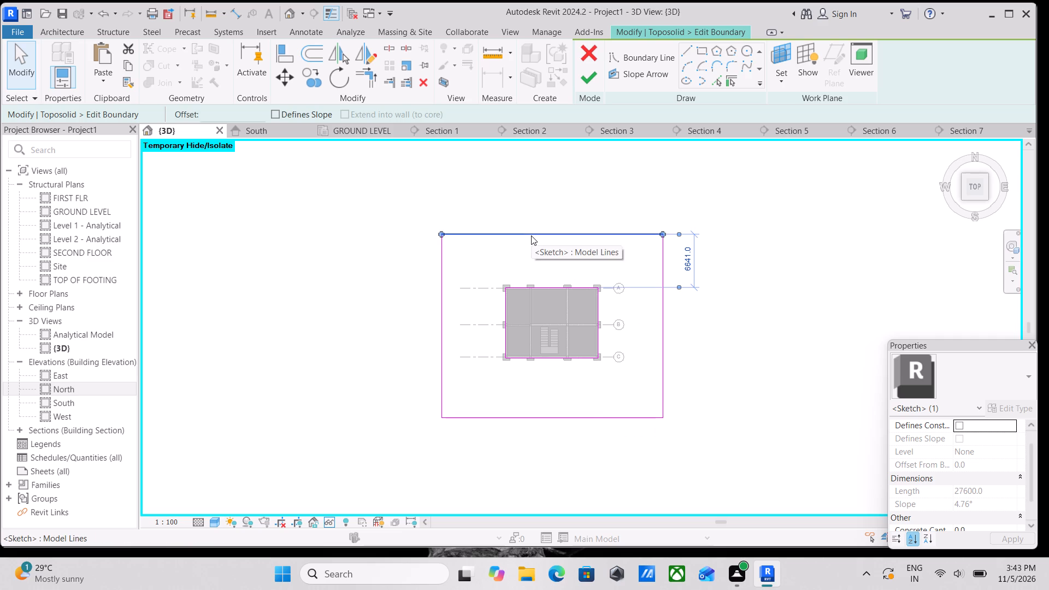
{"action": "key", "text": "Up"}
{"action": "key", "text": "Up"}
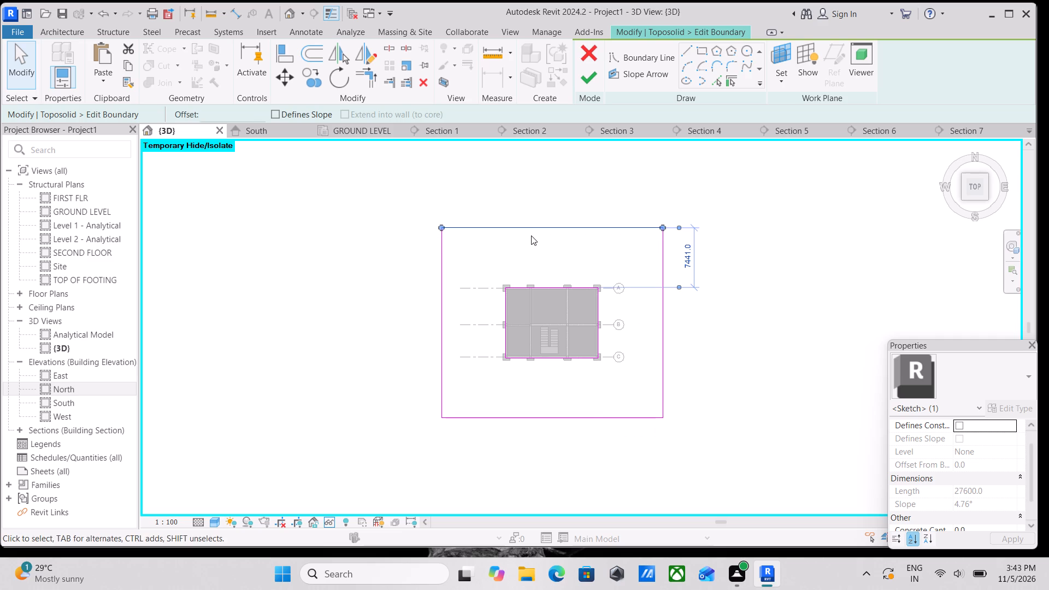
Shift the outer west boundary edge outward to 8377.5 mm from the cut-out and finish the toposolid sketch, skipping the project save.
{"action": "left_click", "coordinate": [439, 297]}
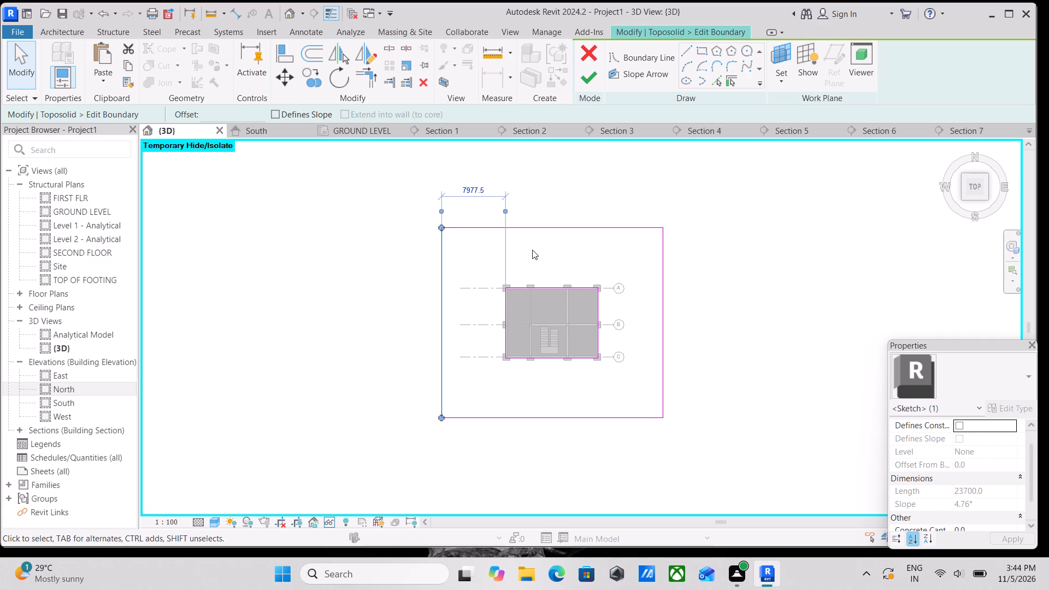
{"action": "key", "text": "Left"}
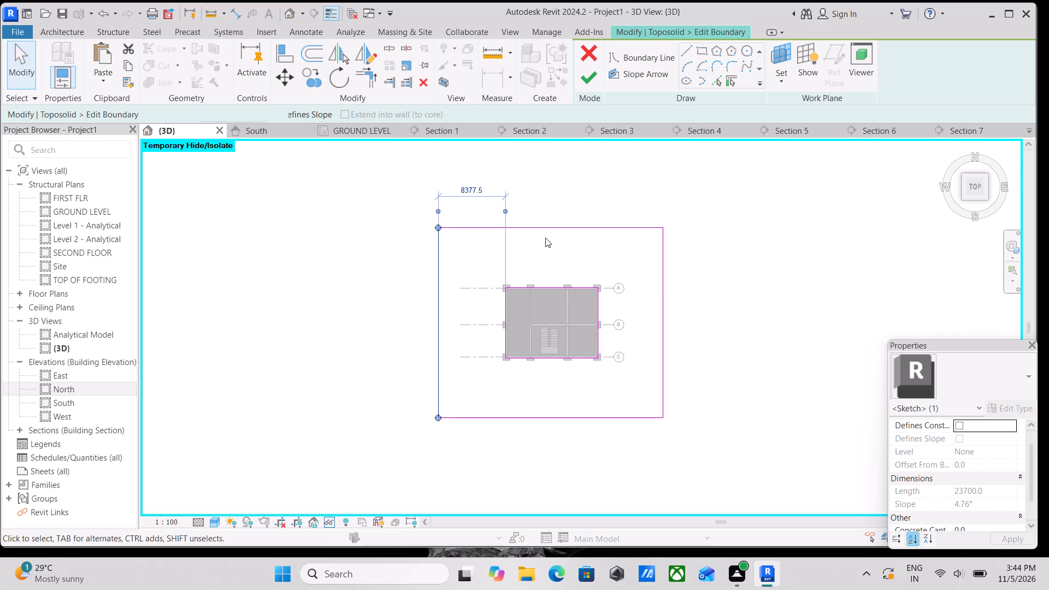
{"action": "left_click", "coordinate": [581, 73]}
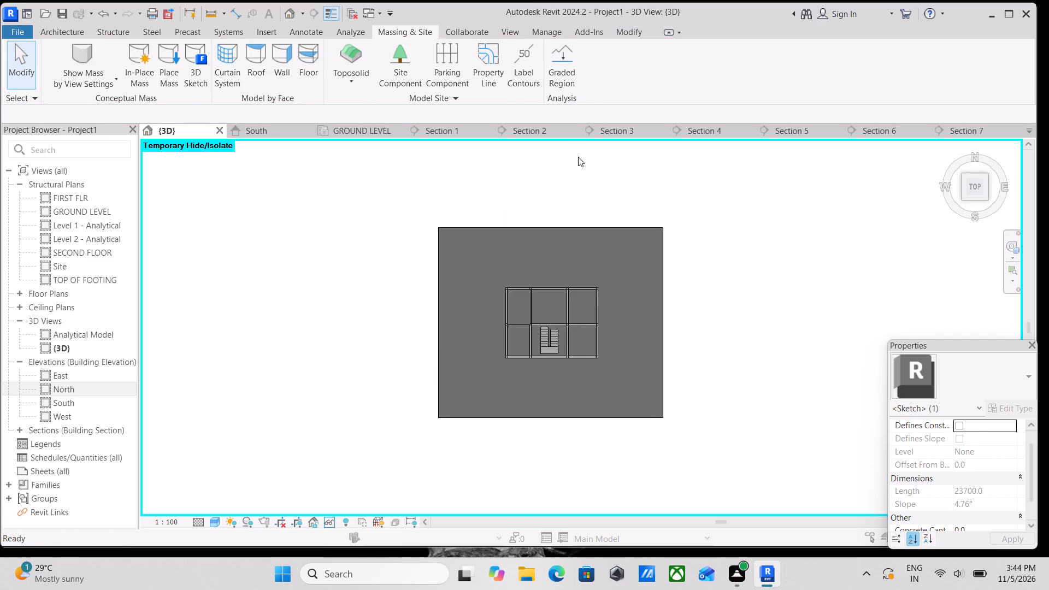
{"action": "left_click", "coordinate": [633, 159]}
{"action": "left_click", "coordinate": [632, 167]}
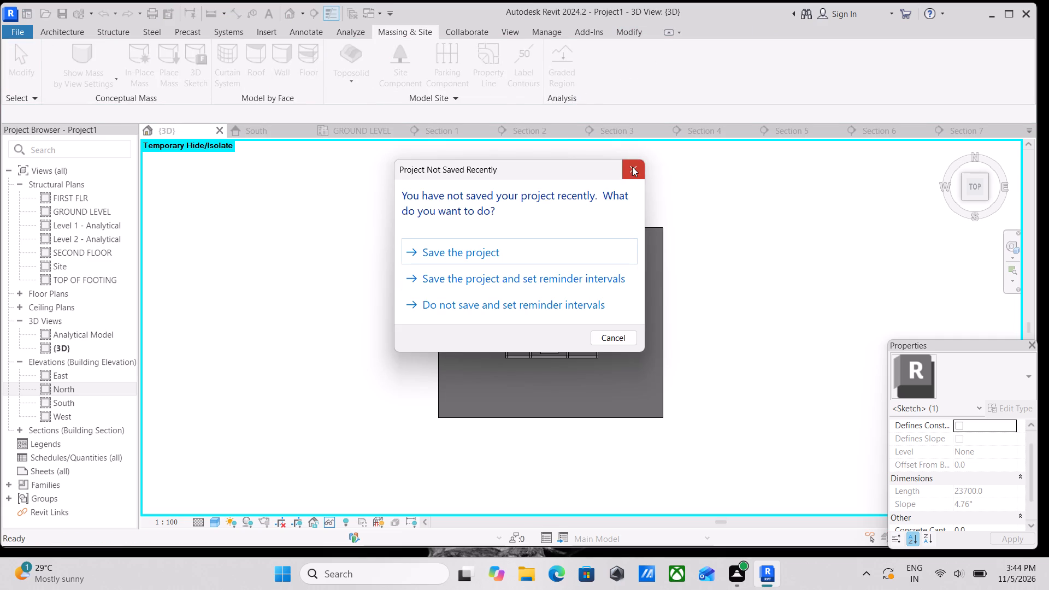
Examine up close, from two sides of the building, how the enlarged toposolid's cut-out meets the ground beams and column bases.
{"action": "scroll", "coordinate": [585, 379], "scroll_direction": "down", "scroll_amount": 3}
{"action": "middle_click_drag", "start_coordinate": [577, 384], "coordinate": [637, 278], "text": "shift"}
{"action": "middle_click_drag", "start_coordinate": [559, 399], "coordinate": [634, 239], "text": "shift"}
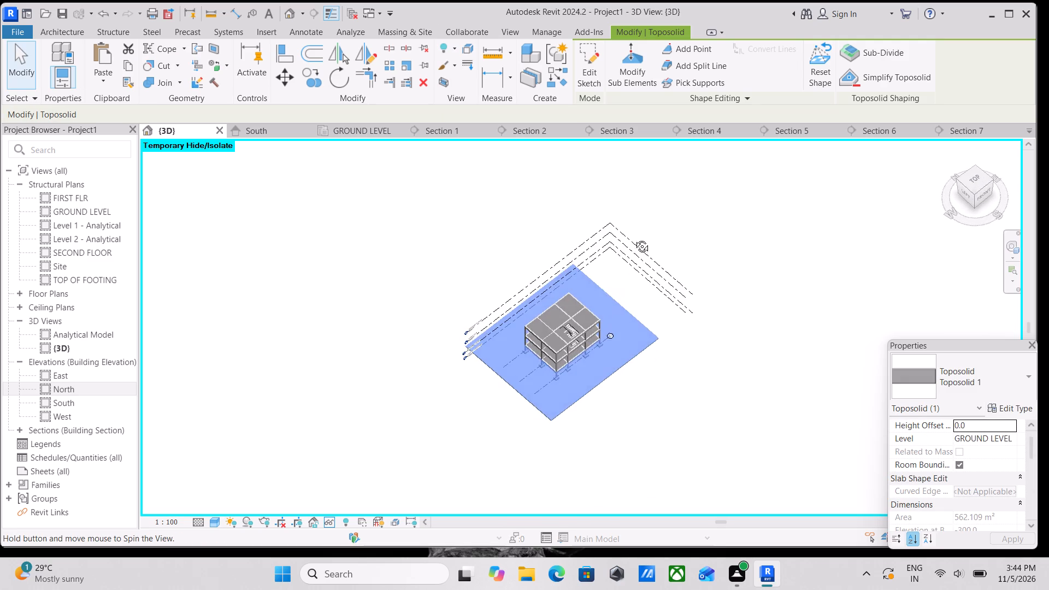
{"action": "scroll", "coordinate": [603, 340], "scroll_direction": "up", "scroll_amount": 5}
{"action": "key", "text": "Escape"}
{"action": "scroll", "coordinate": [575, 406], "scroll_direction": "up", "scroll_amount": 4}
{"action": "scroll", "coordinate": [435, 377], "scroll_direction": "up", "scroll_amount": 1}
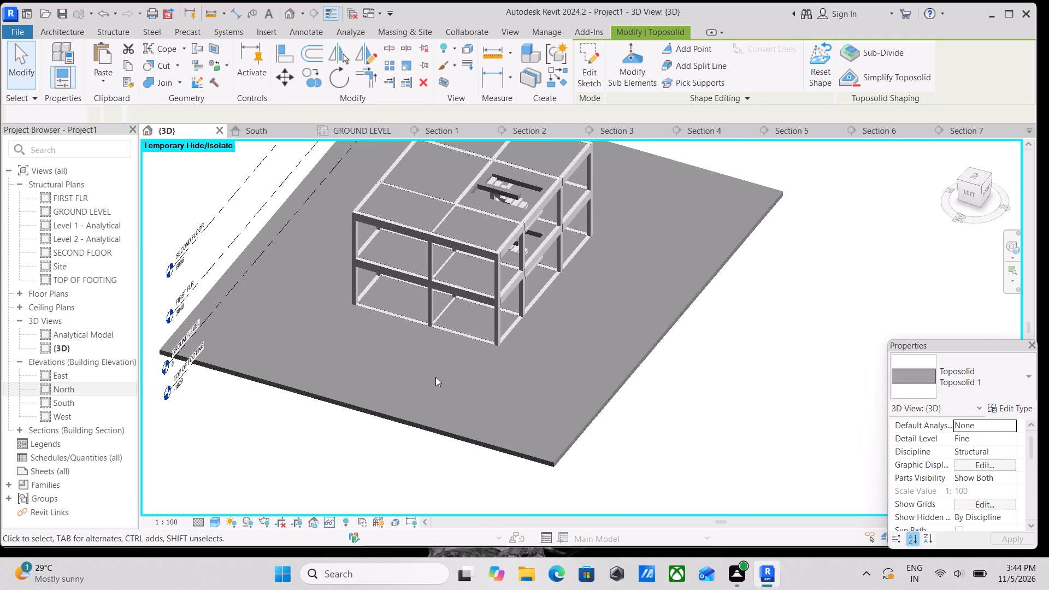
{"action": "scroll", "coordinate": [435, 377], "scroll_direction": "up", "scroll_amount": 2}
{"action": "middle_click_drag", "start_coordinate": [541, 335], "coordinate": [610, 424]}
{"action": "scroll", "coordinate": [552, 381], "scroll_direction": "up", "scroll_amount": 4}
{"action": "scroll", "coordinate": [466, 386], "scroll_direction": "up", "scroll_amount": 1}
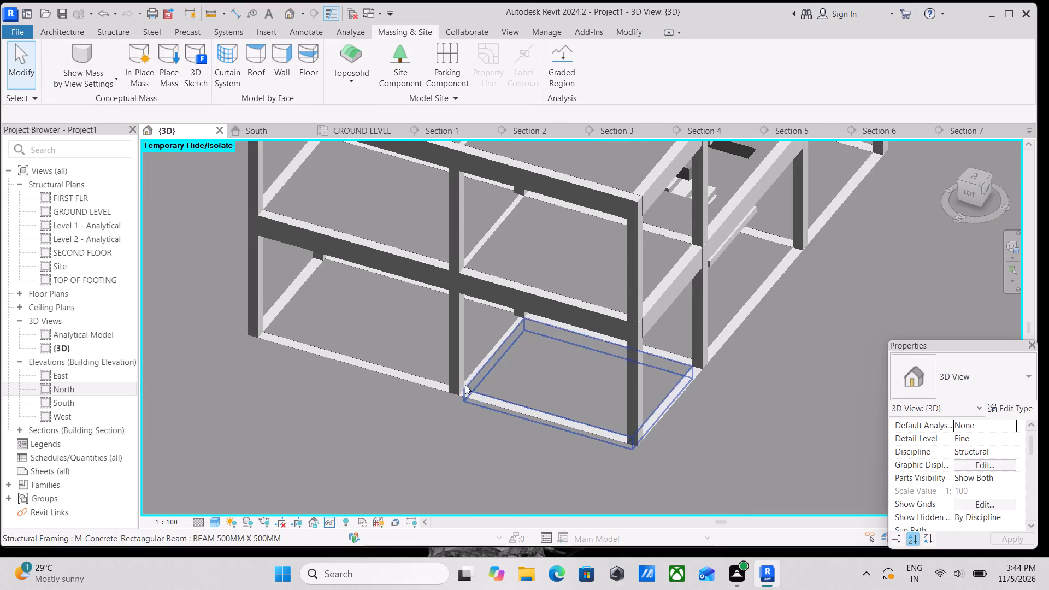
{"action": "scroll", "coordinate": [465, 385], "scroll_direction": "up", "scroll_amount": 2}
{"action": "scroll", "coordinate": [533, 379], "scroll_direction": "down", "scroll_amount": 2}
{"action": "middle_click_drag", "start_coordinate": [533, 379], "coordinate": [529, 358]}
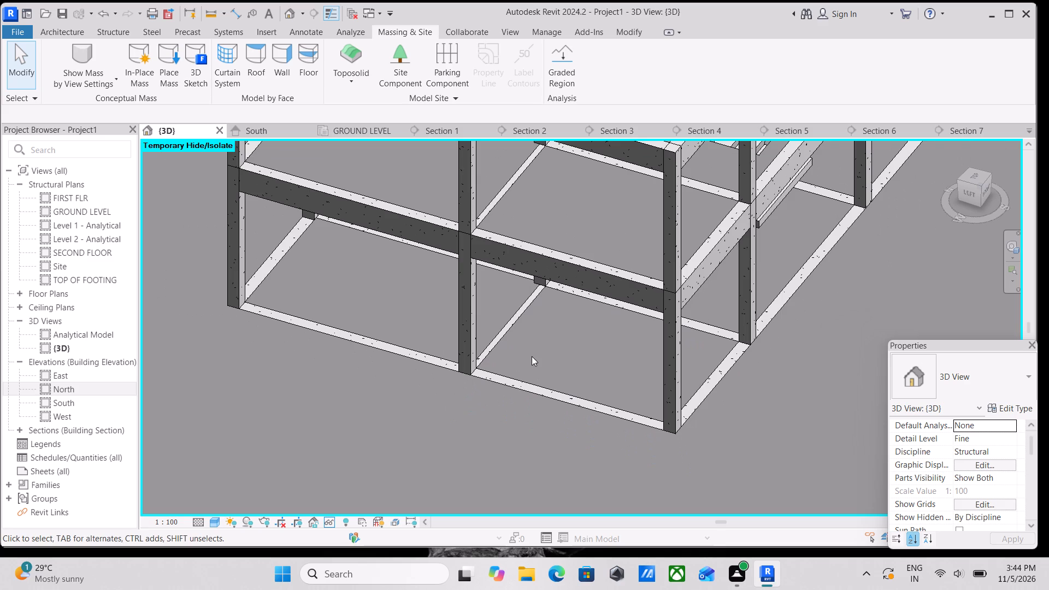
{"action": "scroll", "coordinate": [582, 445], "scroll_direction": "down", "scroll_amount": 5}
{"action": "scroll", "coordinate": [565, 347], "scroll_direction": "up", "scroll_amount": 5}
{"action": "scroll", "coordinate": [564, 433], "scroll_direction": "down", "scroll_amount": 2}
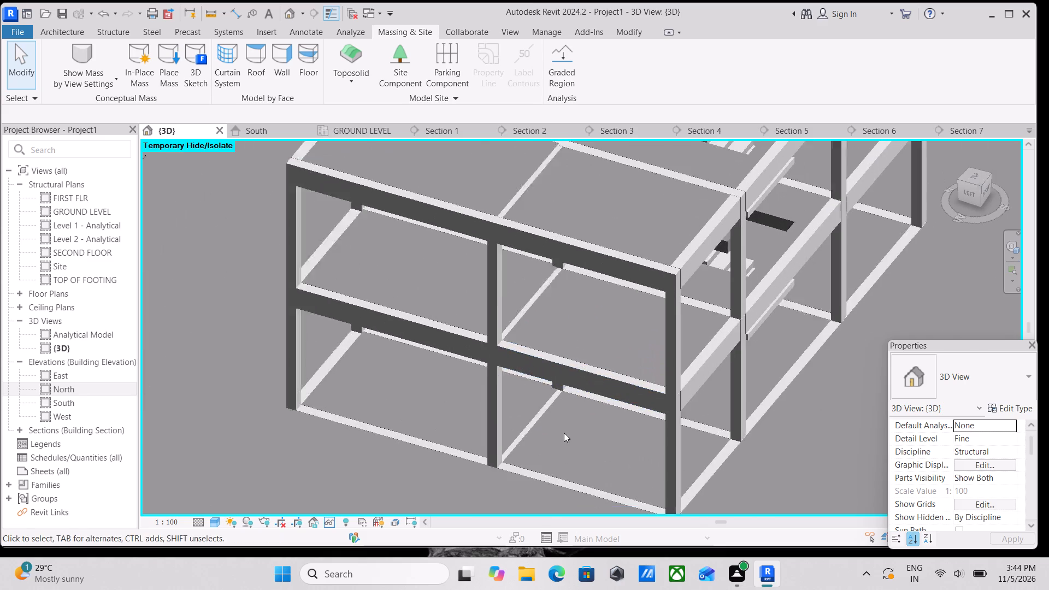
{"action": "scroll", "coordinate": [573, 455], "scroll_direction": "down", "scroll_amount": 2}
{"action": "middle_click_drag", "start_coordinate": [604, 468], "coordinate": [614, 361]}
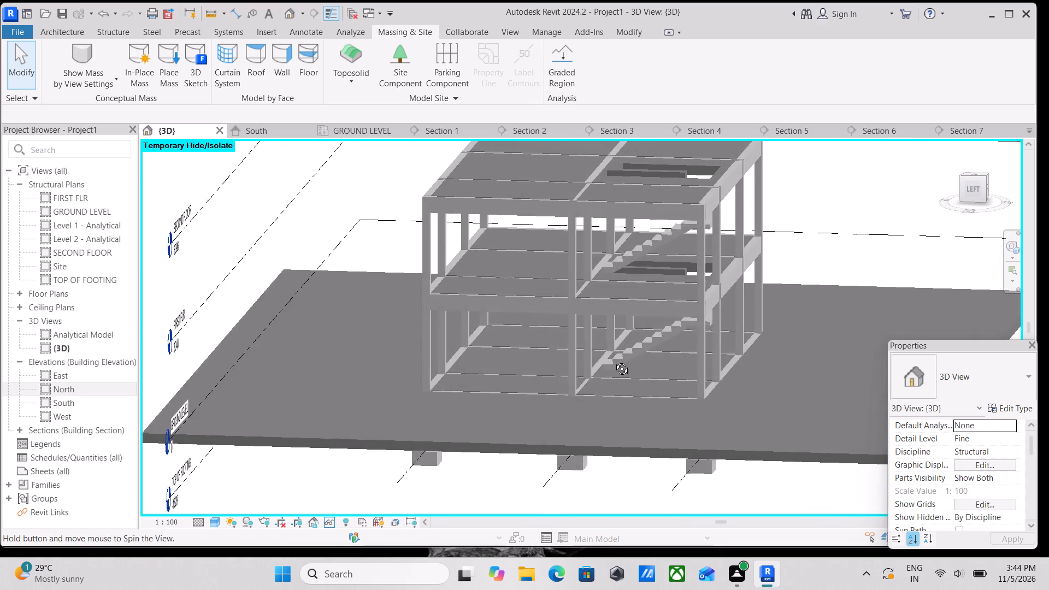
{"action": "middle_click_drag", "start_coordinate": [614, 361], "coordinate": [343, 386]}
{"action": "scroll", "coordinate": [734, 389], "scroll_direction": "up", "scroll_amount": 1}
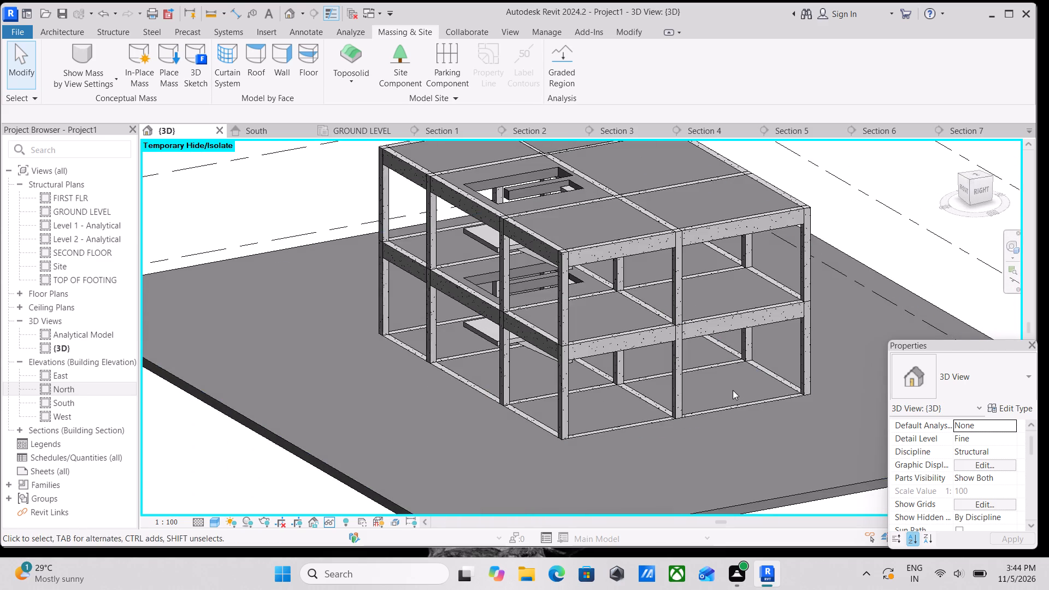
{"action": "scroll", "coordinate": [733, 390], "scroll_direction": "up", "scroll_amount": 2}
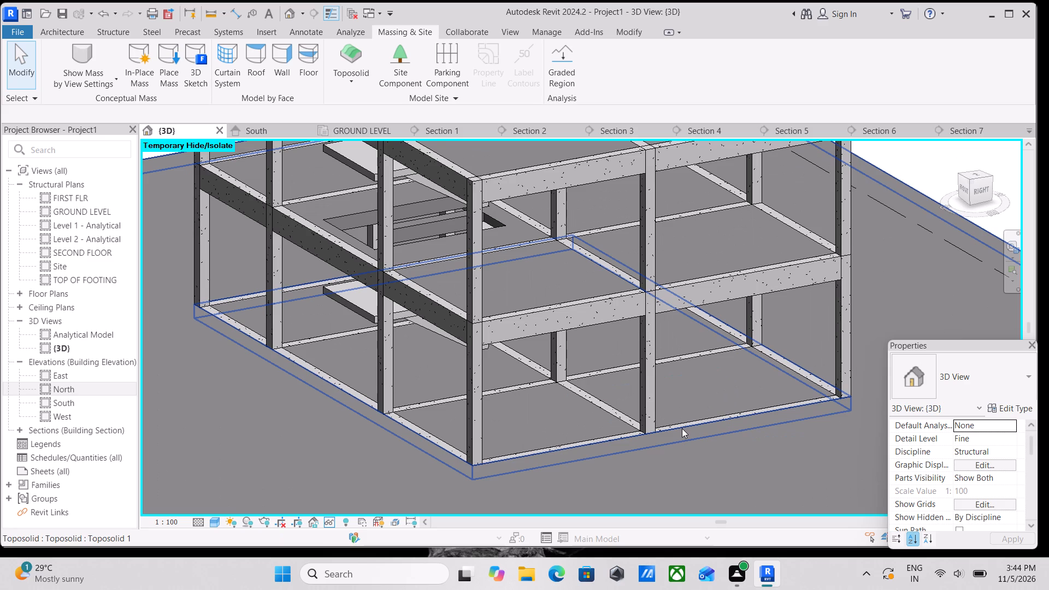
{"action": "scroll", "coordinate": [658, 436], "scroll_direction": "up", "scroll_amount": 2}
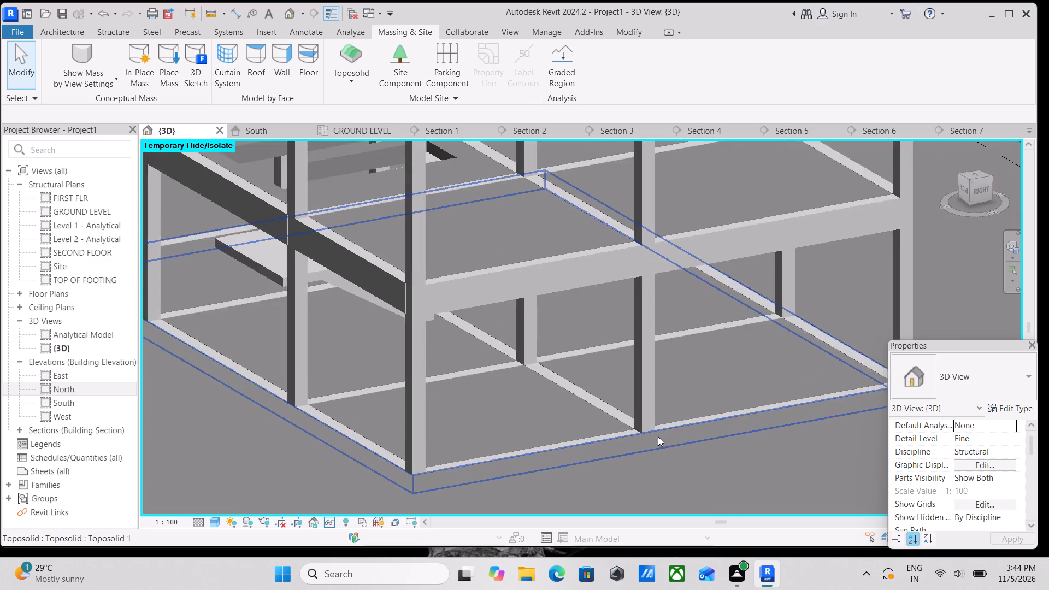
{"action": "scroll", "coordinate": [658, 436], "scroll_direction": "down", "scroll_amount": 2}
{"action": "middle_click_drag", "start_coordinate": [658, 436], "coordinate": [659, 452]}
{"action": "scroll", "coordinate": [659, 452], "scroll_direction": "down", "scroll_amount": 2}
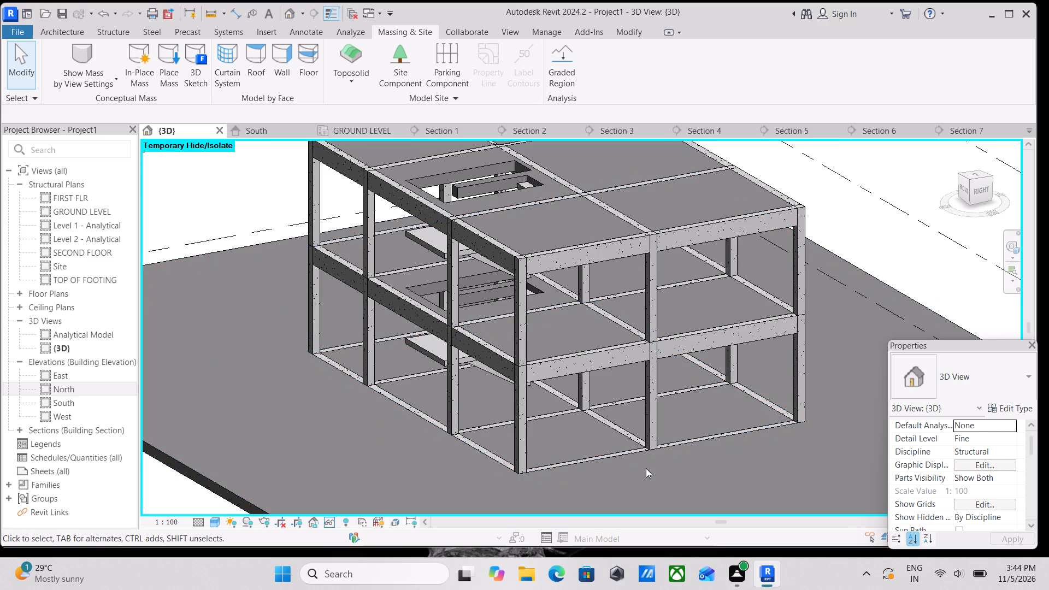
{"action": "scroll", "coordinate": [646, 468], "scroll_direction": "down", "scroll_amount": 2}
{"action": "scroll", "coordinate": [646, 473], "scroll_direction": "up", "scroll_amount": 2}
{"action": "scroll", "coordinate": [646, 473], "scroll_direction": "down", "scroll_amount": 4}
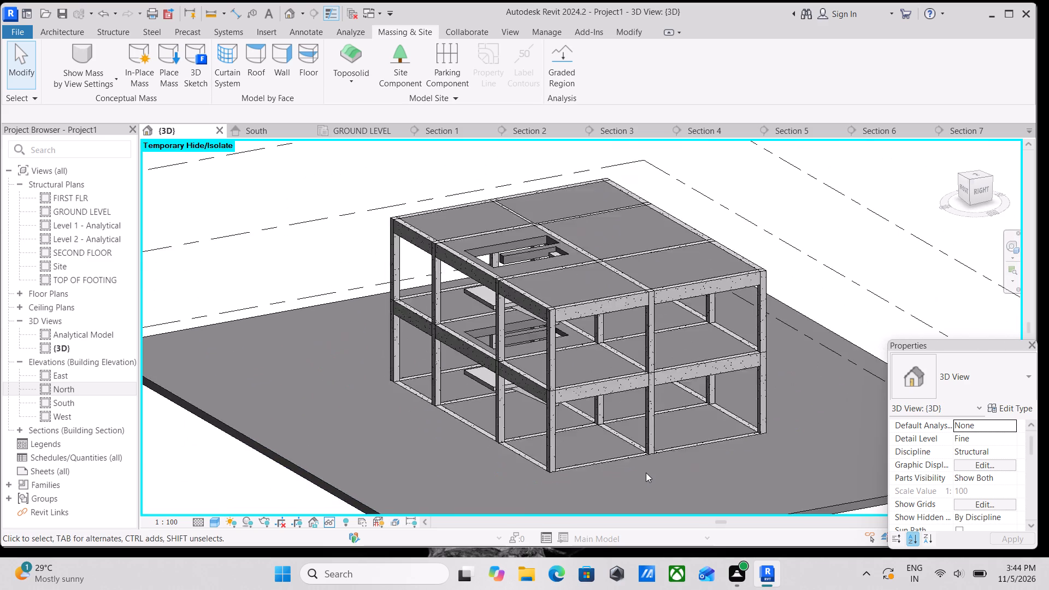
Review the whole frame model and its surrounding toposolid from low, high, front and corner viewpoints.
{"action": "scroll", "coordinate": [646, 473], "scroll_direction": "down", "scroll_amount": 2}
{"action": "middle_click_drag", "start_coordinate": [646, 475], "coordinate": [664, 512]}
{"action": "middle_click_drag", "start_coordinate": [651, 452], "coordinate": [636, 346]}
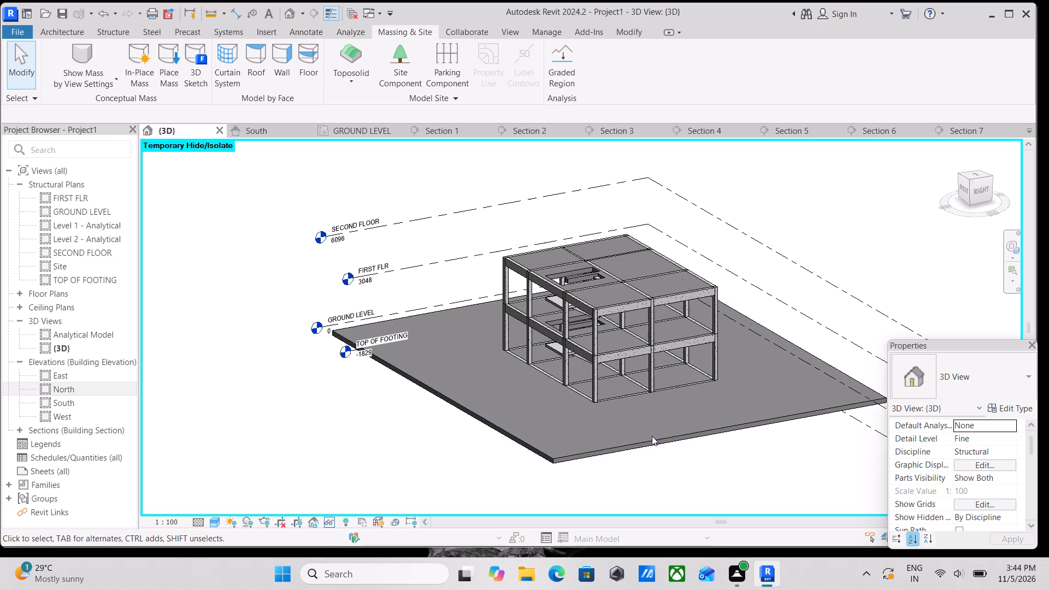
{"action": "middle_click_drag", "start_coordinate": [652, 446], "coordinate": [561, 352]}
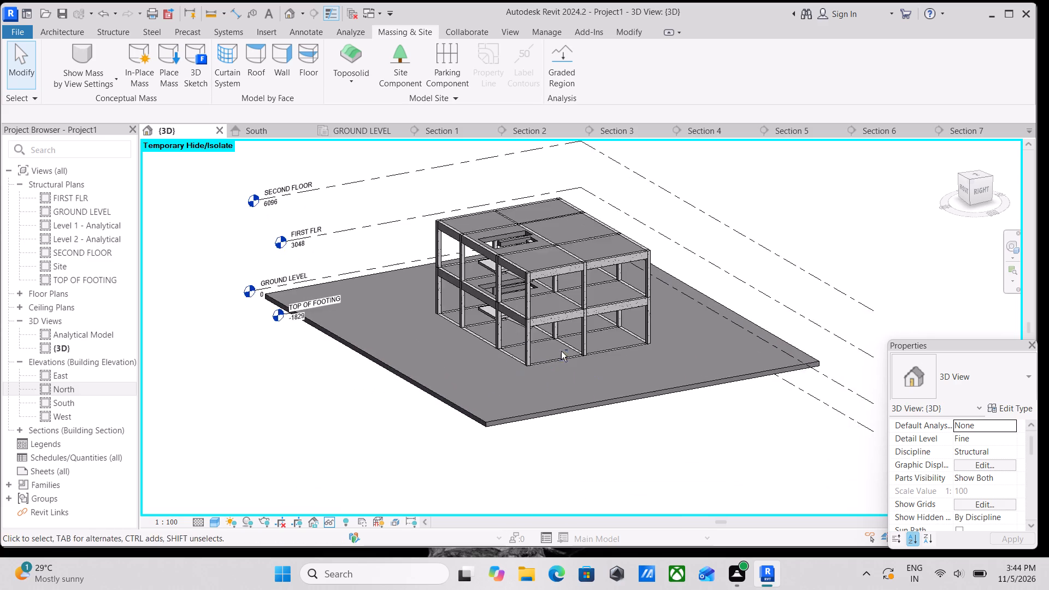
{"action": "middle_click_drag", "start_coordinate": [561, 351], "coordinate": [546, 456], "text": "shift"}
{"action": "middle_click_drag", "start_coordinate": [550, 415], "coordinate": [536, 457]}
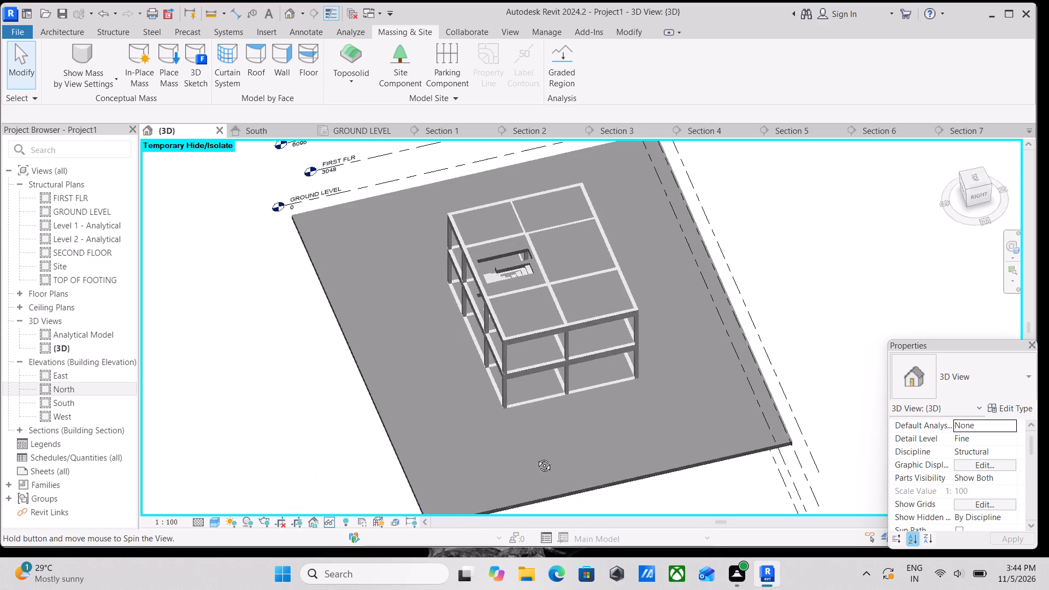
{"action": "middle_click_drag", "start_coordinate": [536, 457], "coordinate": [534, 469]}
{"action": "middle_click_drag", "start_coordinate": [573, 424], "coordinate": [623, 495], "text": "shift"}
{"action": "middle_click_drag", "start_coordinate": [609, 474], "coordinate": [716, 338], "text": "shift"}
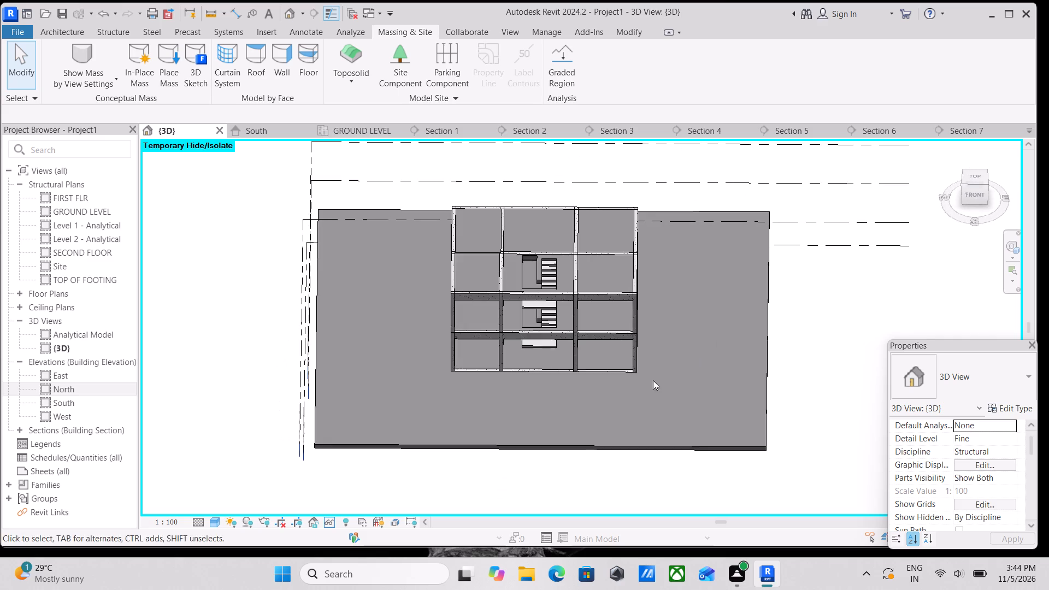
{"action": "middle_click_drag", "start_coordinate": [576, 403], "coordinate": [409, 478], "text": "shift"}
{"action": "scroll", "coordinate": [428, 432], "scroll_direction": "up", "scroll_amount": 2}
{"action": "middle_click_drag", "start_coordinate": [483, 438], "coordinate": [559, 373]}
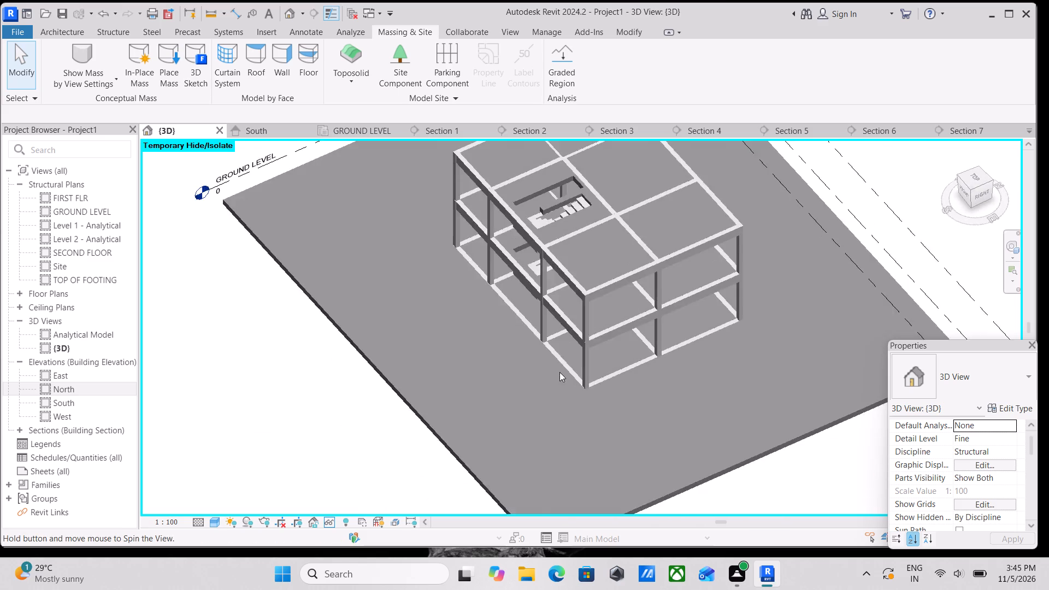
{"action": "middle_click_drag", "start_coordinate": [523, 426], "coordinate": [544, 479]}
{"action": "middle_click_drag", "start_coordinate": [546, 474], "coordinate": [597, 411], "text": "shift"}
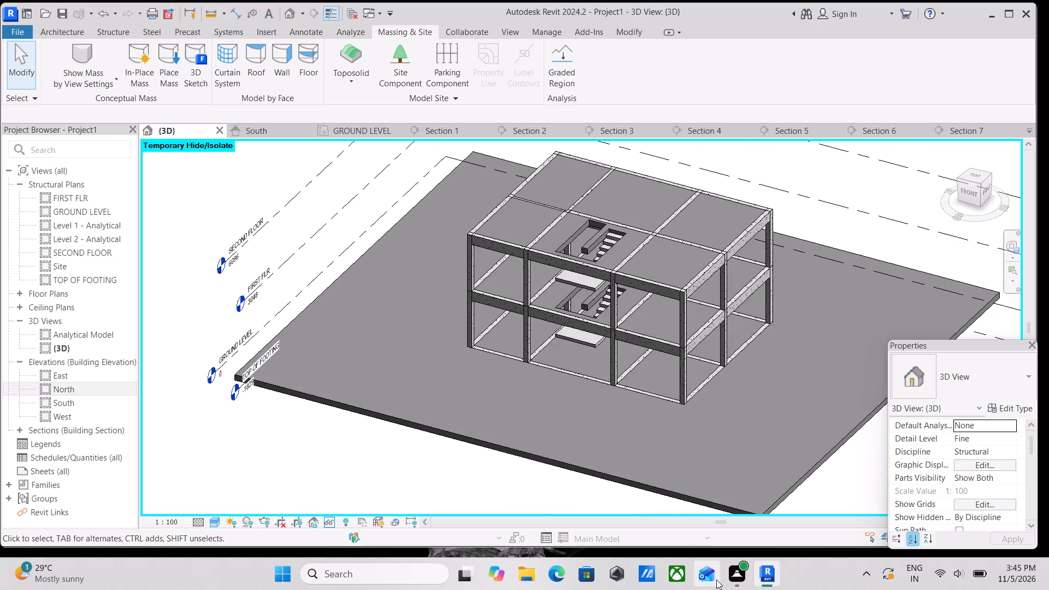
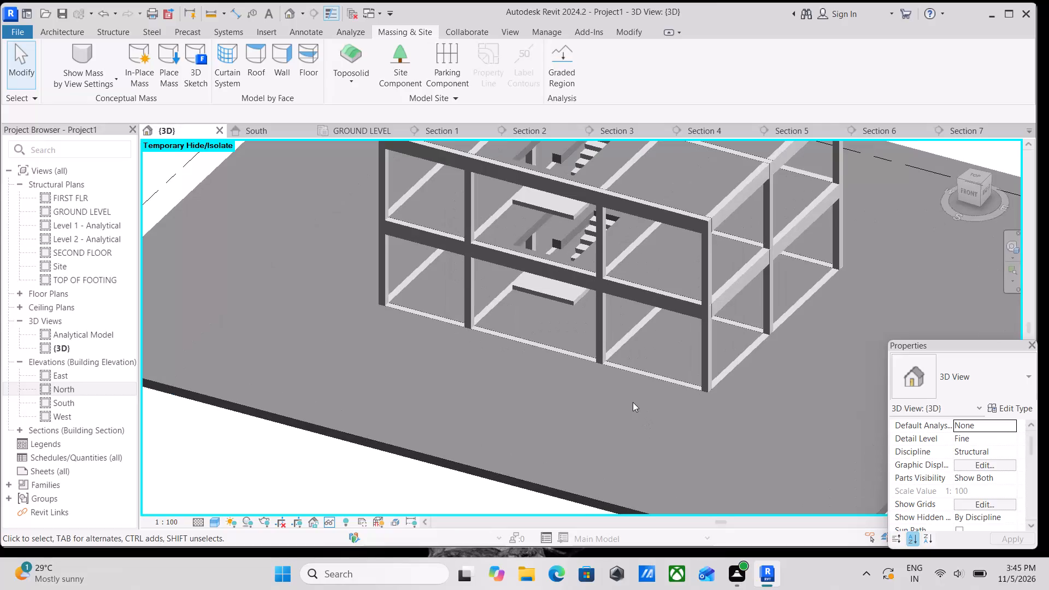
Review the shaded frame and the surrounding toposolid from the right side, from above, and from the front corners.
{"action": "middle_click_drag", "start_coordinate": [628, 402], "coordinate": [516, 358], "text": "shift"}
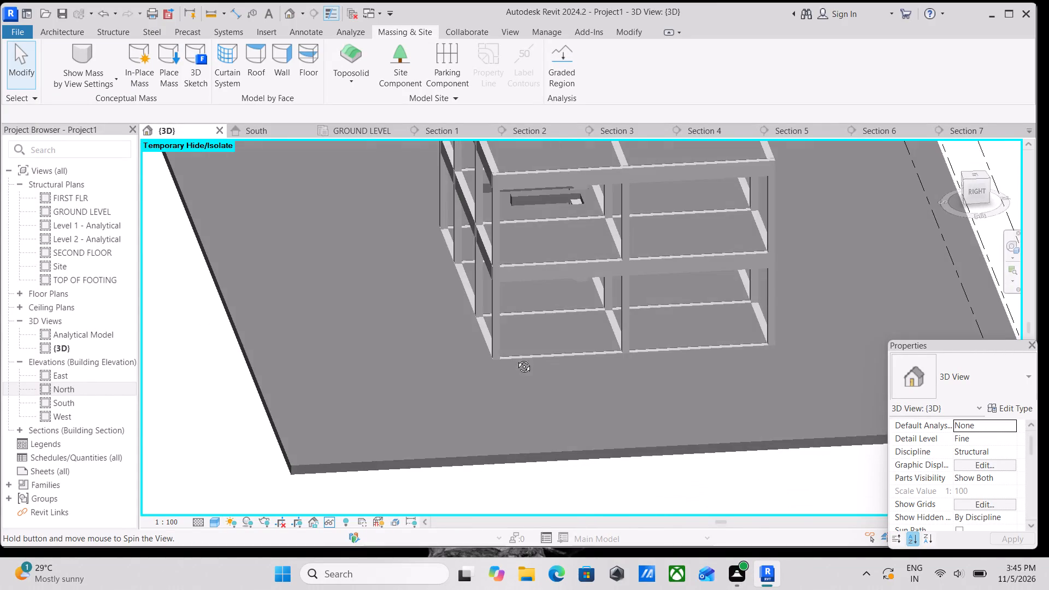
{"action": "middle_click_drag", "start_coordinate": [516, 358], "coordinate": [550, 442], "text": "shift"}
{"action": "scroll", "coordinate": [561, 403], "scroll_direction": "down", "scroll_amount": 2}
{"action": "middle_click_drag", "start_coordinate": [561, 403], "coordinate": [616, 520]}
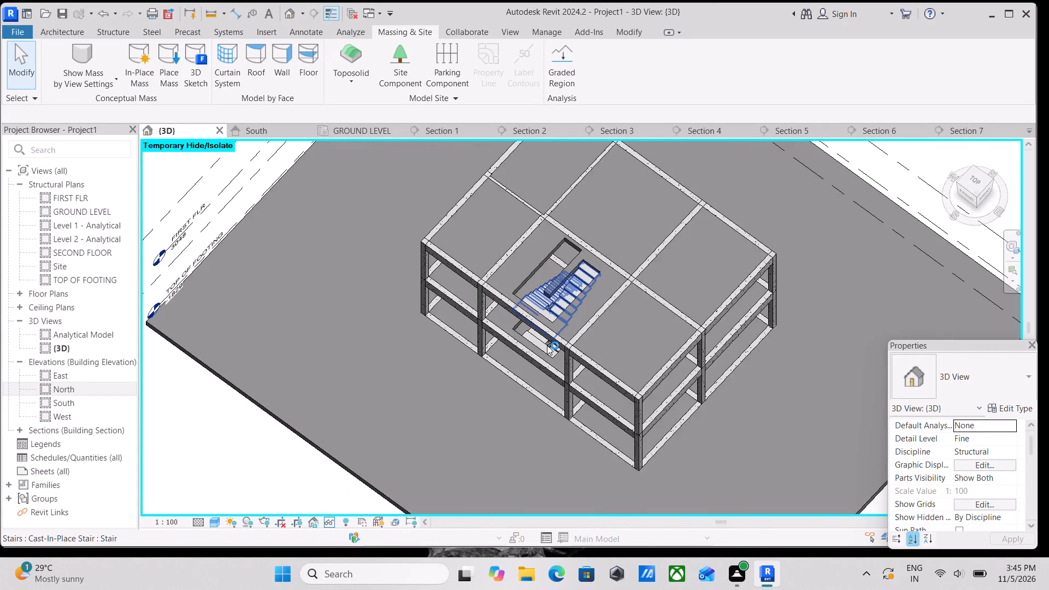
{"action": "middle_click_drag", "start_coordinate": [547, 345], "coordinate": [661, 271]}
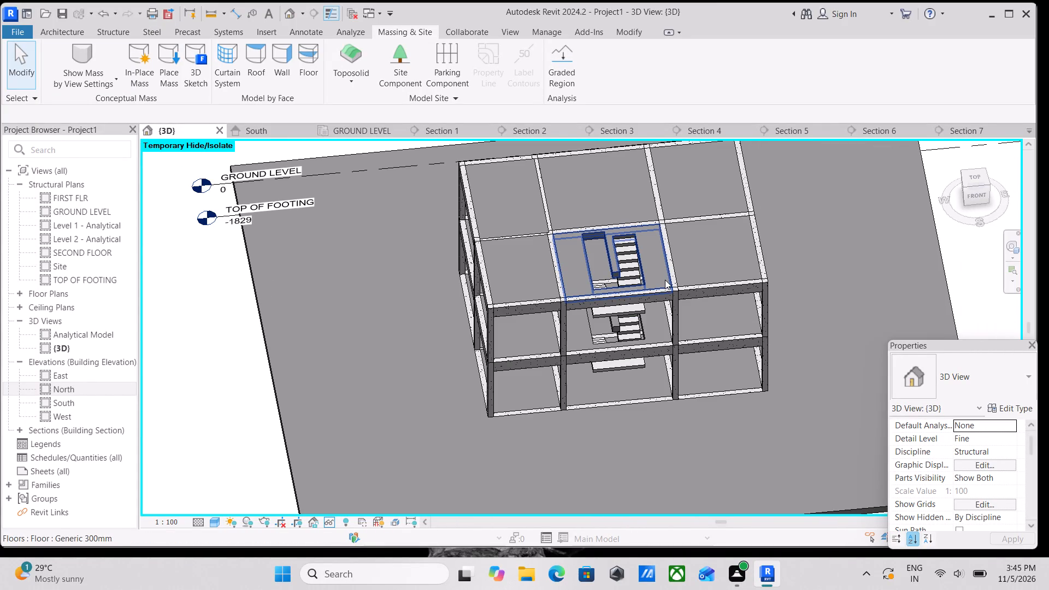
{"action": "scroll", "coordinate": [659, 305], "scroll_direction": "up", "scroll_amount": 3}
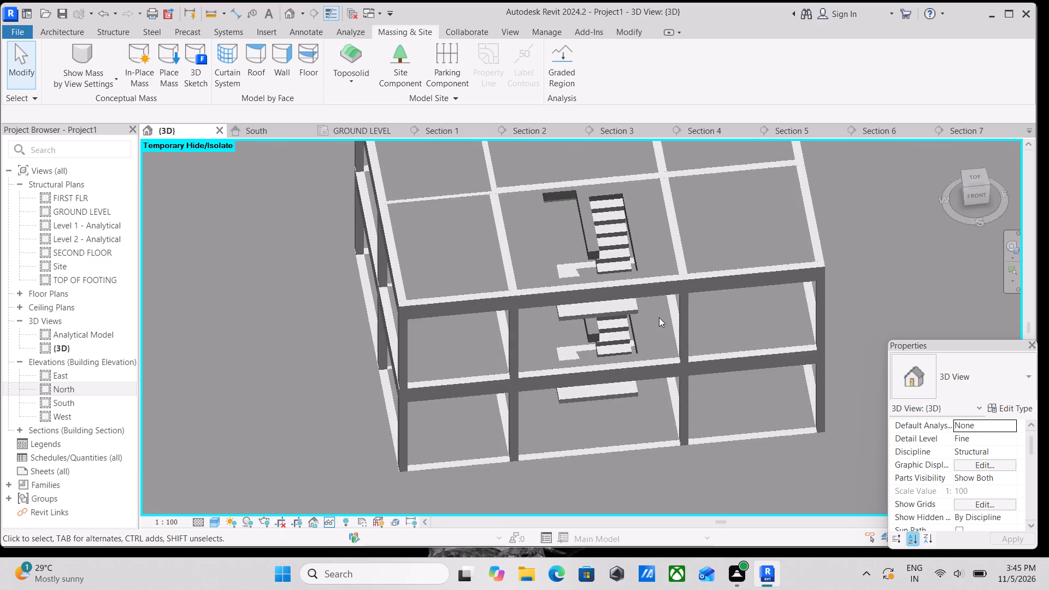
{"action": "scroll", "coordinate": [659, 317], "scroll_direction": "down", "scroll_amount": 1}
{"action": "middle_click_drag", "start_coordinate": [659, 317], "coordinate": [661, 367]}
{"action": "scroll", "coordinate": [660, 388], "scroll_direction": "down", "scroll_amount": 1}
{"action": "middle_click_drag", "start_coordinate": [660, 388], "coordinate": [679, 312]}
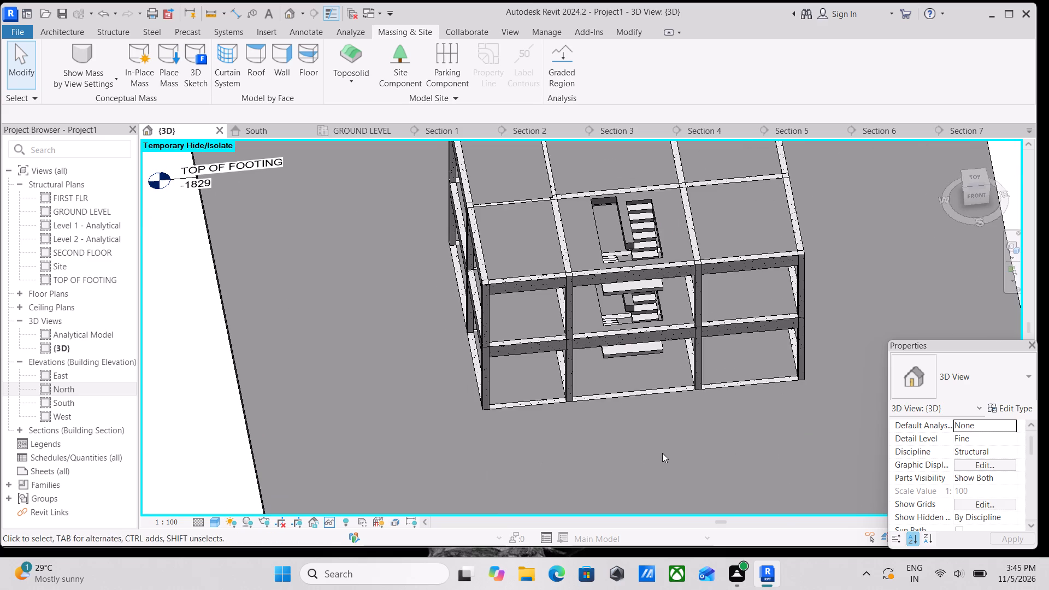
{"action": "middle_click_drag", "start_coordinate": [661, 461], "coordinate": [657, 326]}
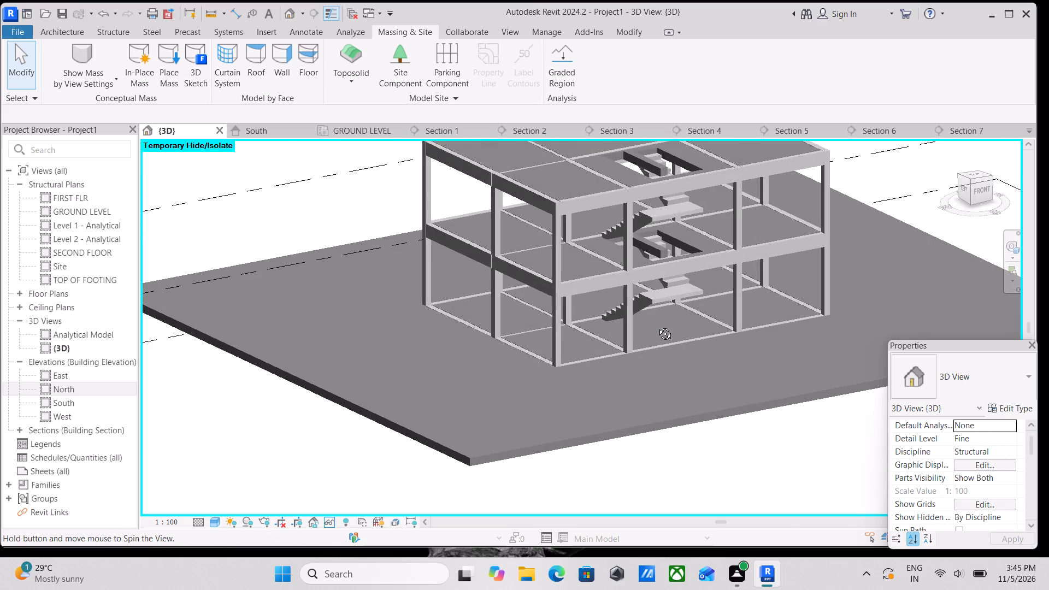
{"action": "middle_click_drag", "start_coordinate": [657, 326], "coordinate": [638, 328]}
{"action": "middle_click_drag", "start_coordinate": [624, 373], "coordinate": [582, 428]}
{"action": "middle_click_drag", "start_coordinate": [613, 411], "coordinate": [544, 445]}
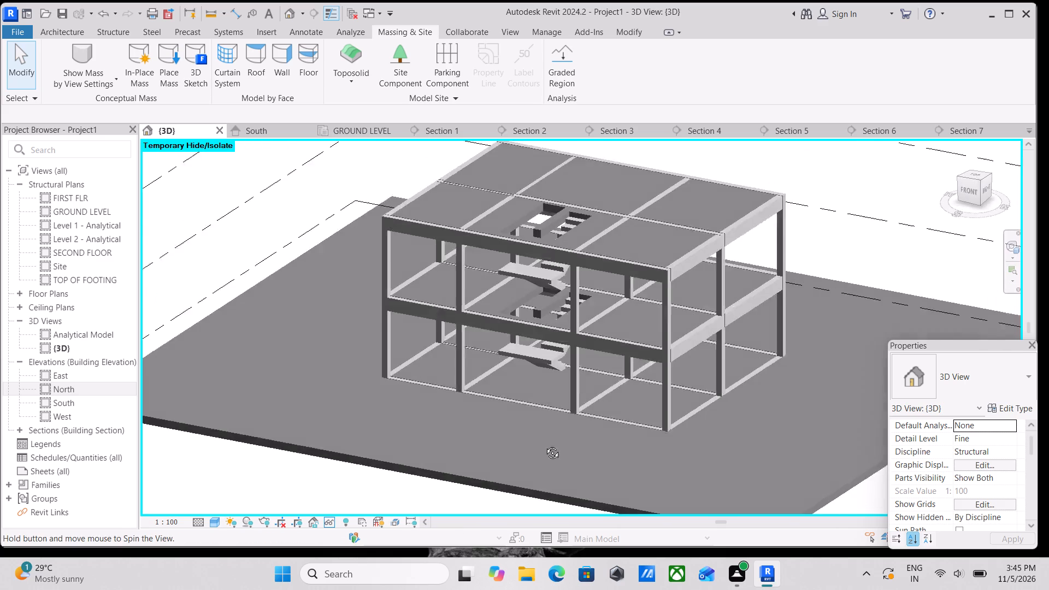
{"action": "middle_click_drag", "start_coordinate": [544, 445], "coordinate": [543, 446]}
Display the 3D model with its material textures and examine the corner column and ground beams up close.
{"action": "left_click", "coordinate": [211, 522]}
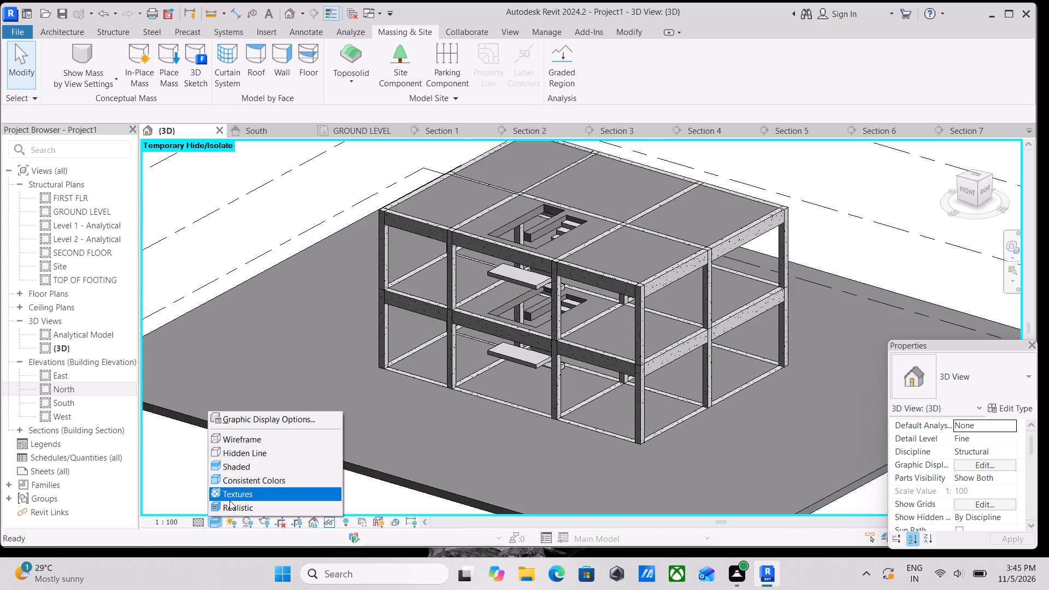
{"action": "left_click", "coordinate": [230, 501]}
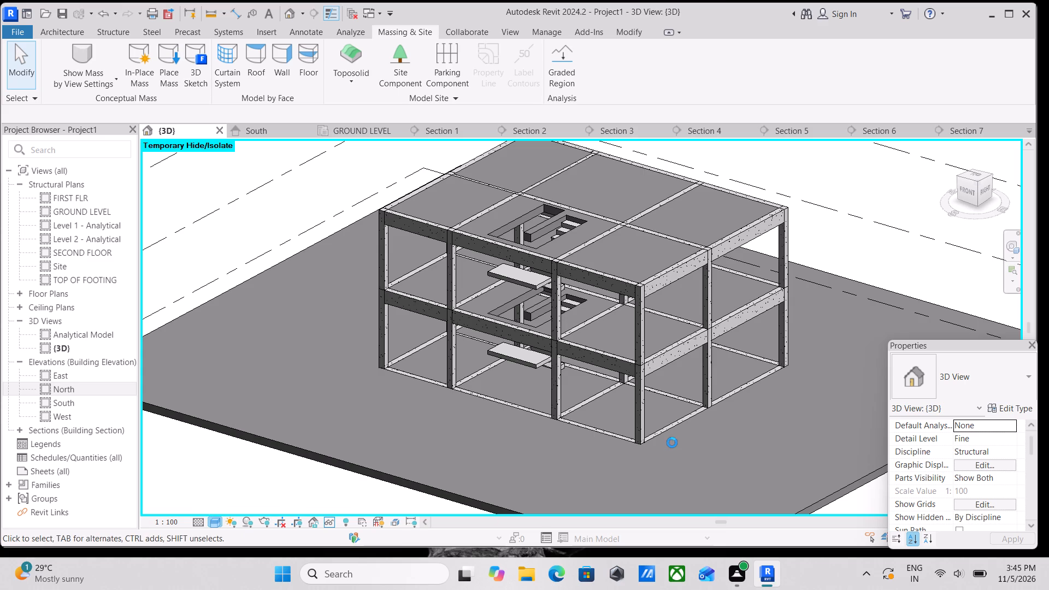
{"action": "scroll", "coordinate": [619, 403], "scroll_direction": "up", "scroll_amount": 2}
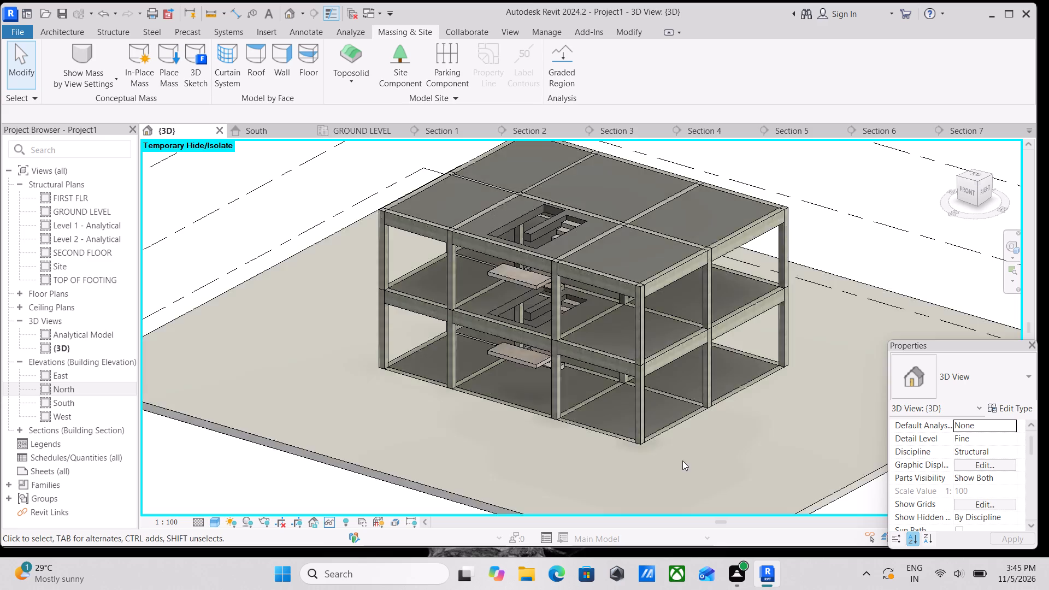
{"action": "scroll", "coordinate": [655, 434], "scroll_direction": "up", "scroll_amount": 6}
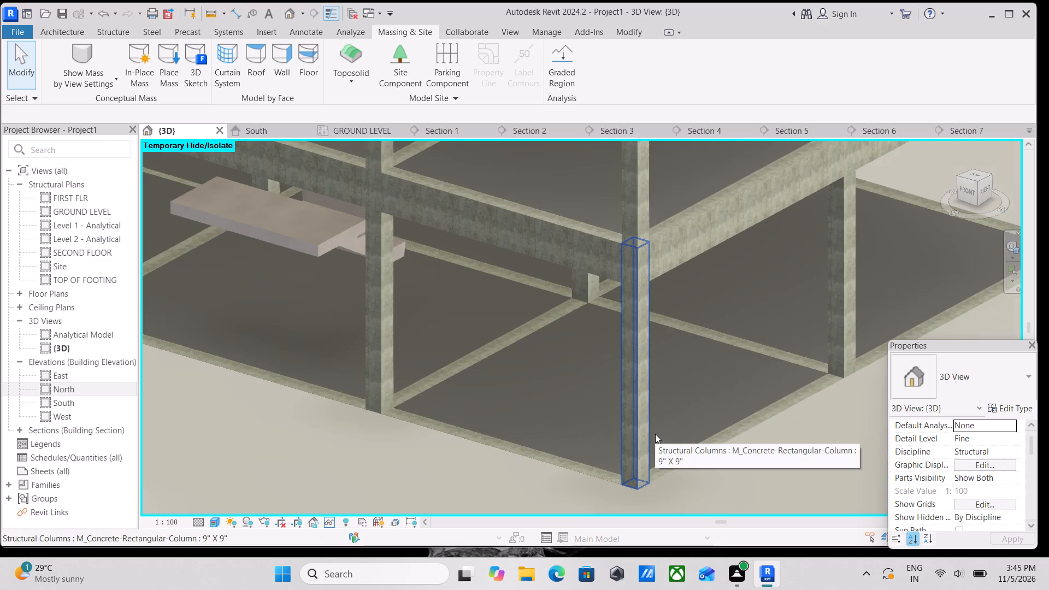
{"action": "scroll", "coordinate": [655, 434], "scroll_direction": "up", "scroll_amount": 1}
{"action": "scroll", "coordinate": [655, 434], "scroll_direction": "down", "scroll_amount": 1}
{"action": "scroll", "coordinate": [655, 434], "scroll_direction": "up", "scroll_amount": 2}
{"action": "scroll", "coordinate": [655, 434], "scroll_direction": "down", "scroll_amount": 4}
{"action": "scroll", "coordinate": [524, 438], "scroll_direction": "down", "scroll_amount": 2}
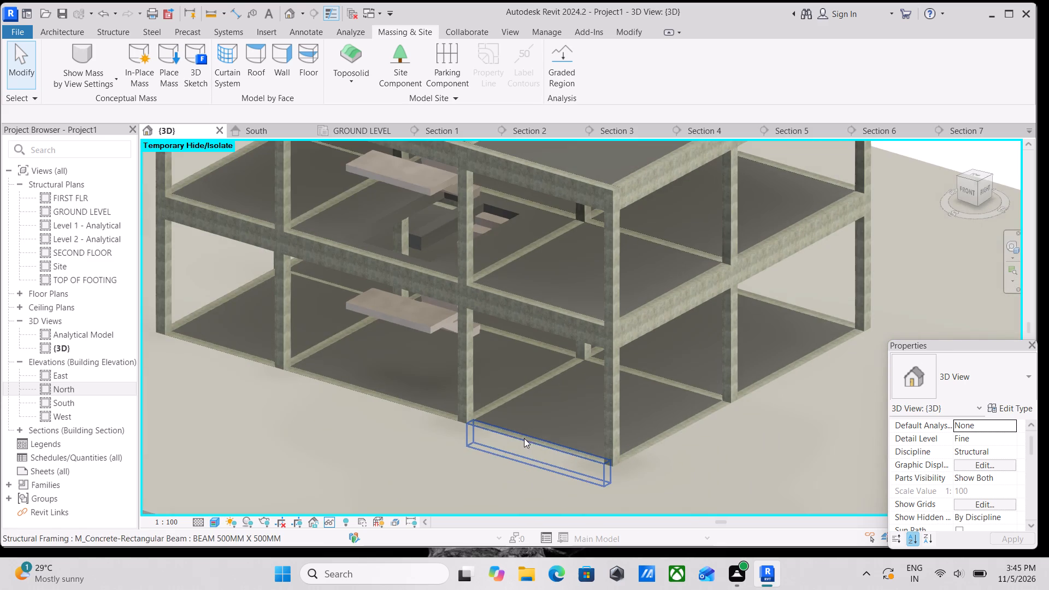
Inspect the textured upper-floor beams, stair flights, landings and slab openings from the front and close up.
{"action": "middle_click_drag", "start_coordinate": [524, 438], "coordinate": [594, 532]}
{"action": "scroll", "coordinate": [511, 351], "scroll_direction": "up", "scroll_amount": 3}
{"action": "scroll", "coordinate": [552, 376], "scroll_direction": "down", "scroll_amount": 2}
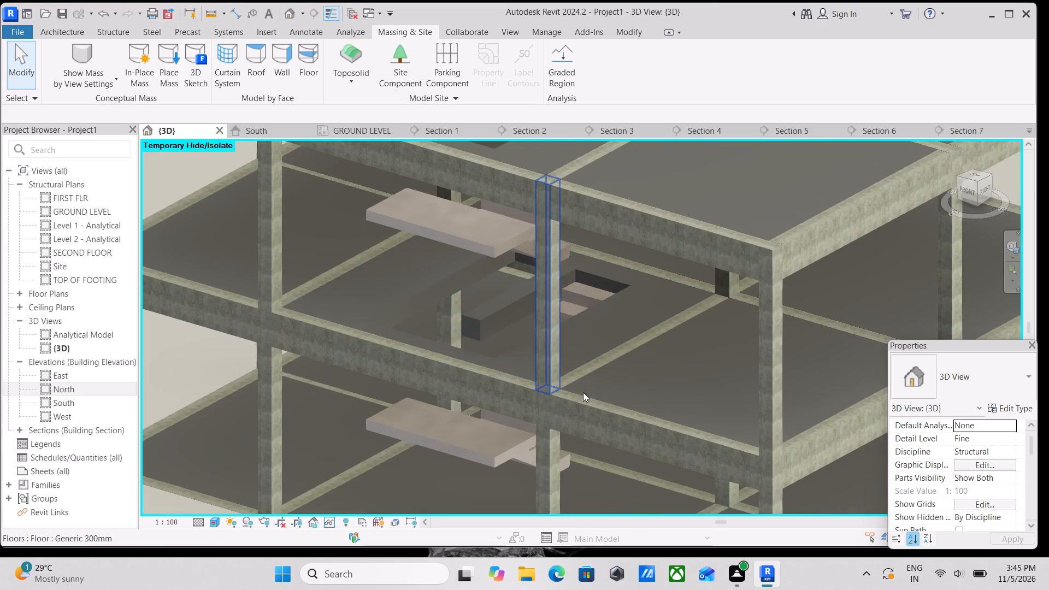
{"action": "scroll", "coordinate": [595, 399], "scroll_direction": "down", "scroll_amount": 2}
{"action": "middle_click_drag", "start_coordinate": [608, 416], "coordinate": [712, 383], "text": "shift"}
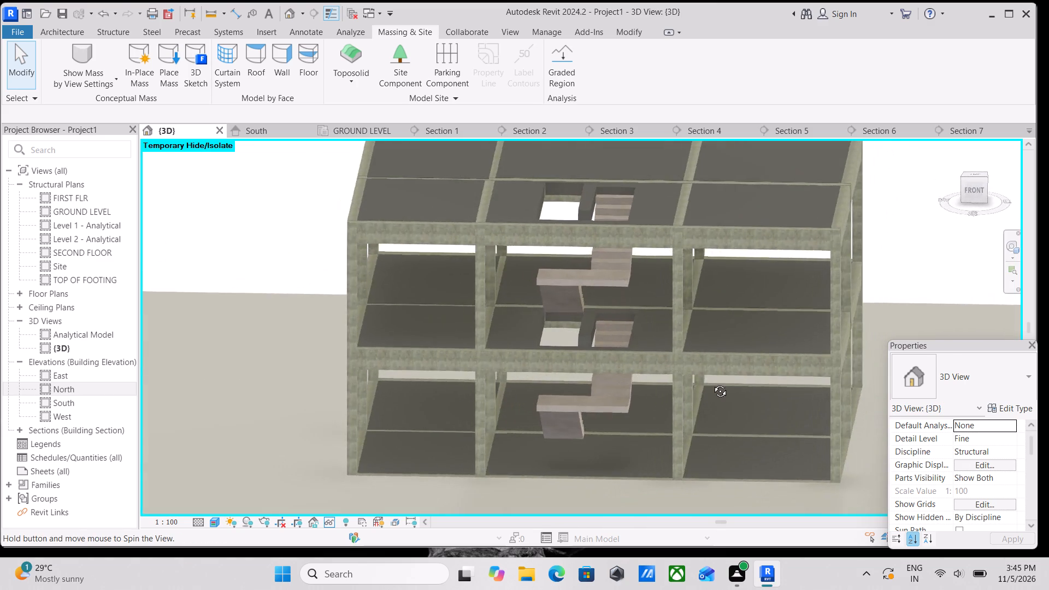
{"action": "middle_click_drag", "start_coordinate": [712, 383], "coordinate": [750, 405], "text": "shift"}
{"action": "scroll", "coordinate": [647, 363], "scroll_direction": "up", "scroll_amount": 5}
{"action": "middle_click_drag", "start_coordinate": [675, 346], "coordinate": [632, 365], "text": "shift"}
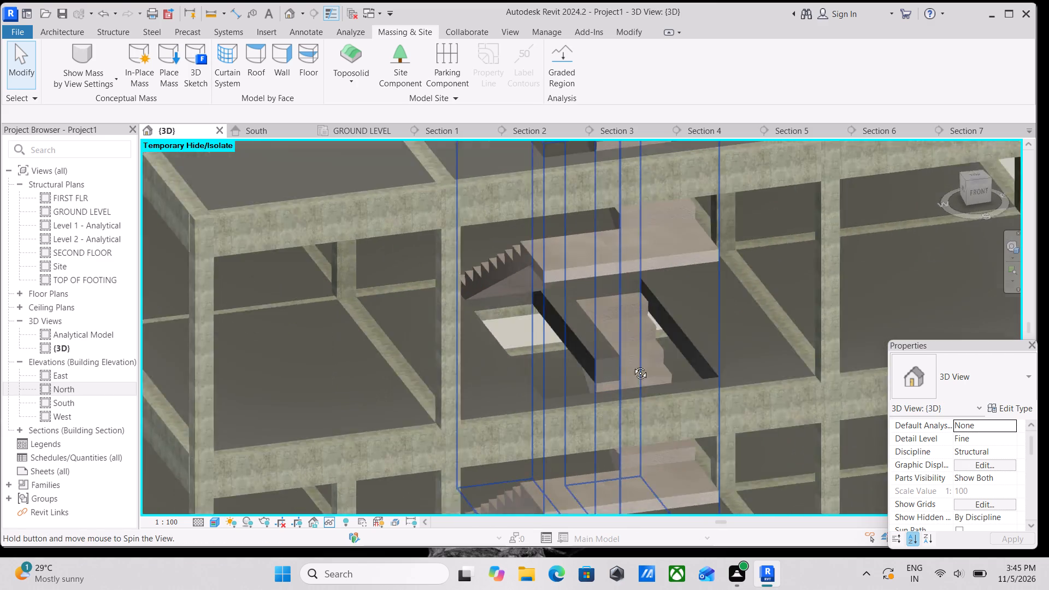
{"action": "middle_click_drag", "start_coordinate": [632, 365], "coordinate": [624, 369], "text": "shift"}
{"action": "scroll", "coordinate": [640, 361], "scroll_direction": "up", "scroll_amount": 6}
{"action": "middle_click_drag", "start_coordinate": [614, 396], "coordinate": [637, 396], "text": "shift"}
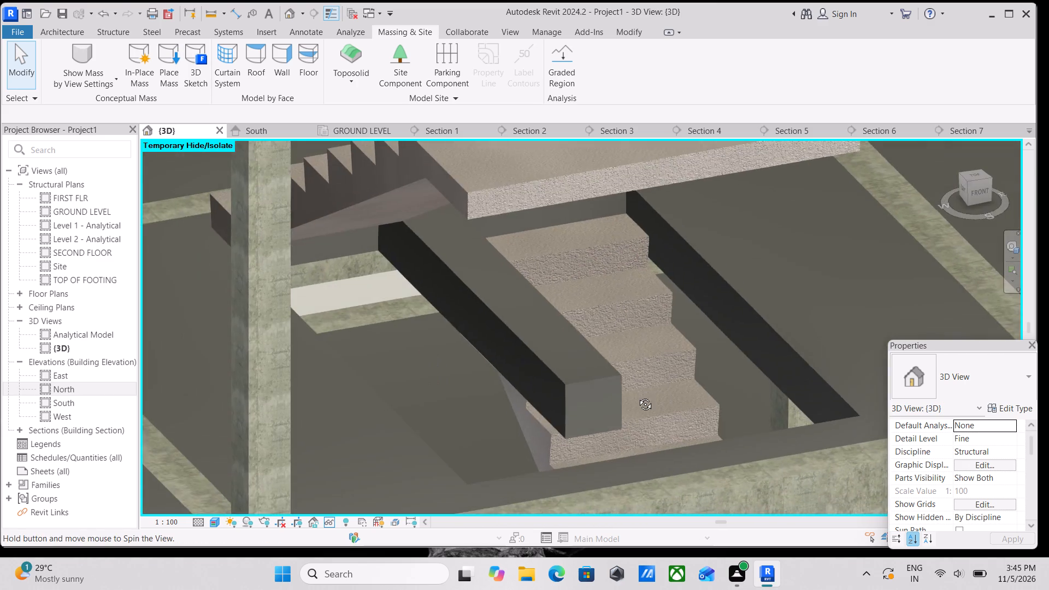
{"action": "middle_click_drag", "start_coordinate": [637, 396], "coordinate": [622, 421], "text": "shift"}
{"action": "scroll", "coordinate": [622, 421], "scroll_direction": "down", "scroll_amount": 4}
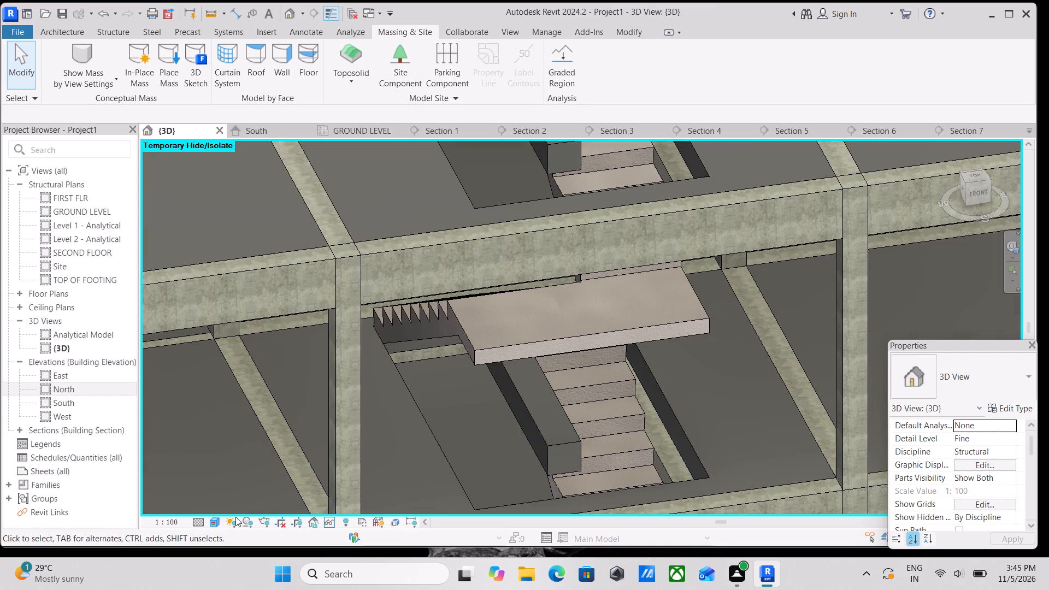
Return the 3D view to the Shaded visual style.
{"action": "left_click", "coordinate": [214, 521]}
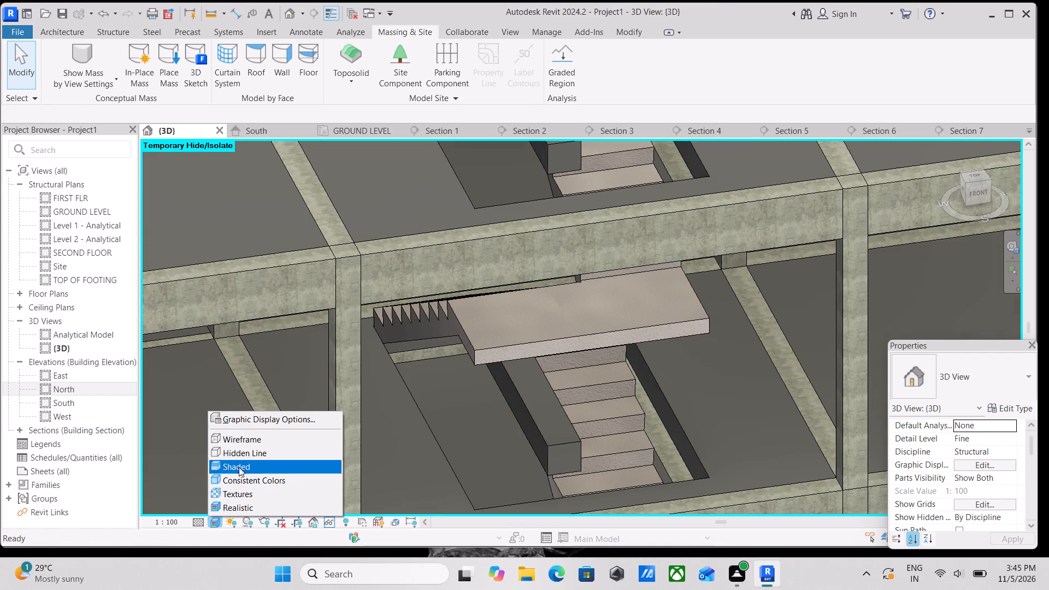
{"action": "left_click", "coordinate": [239, 467]}
{"action": "scroll", "coordinate": [239, 467], "scroll_direction": "down", "scroll_amount": 8}
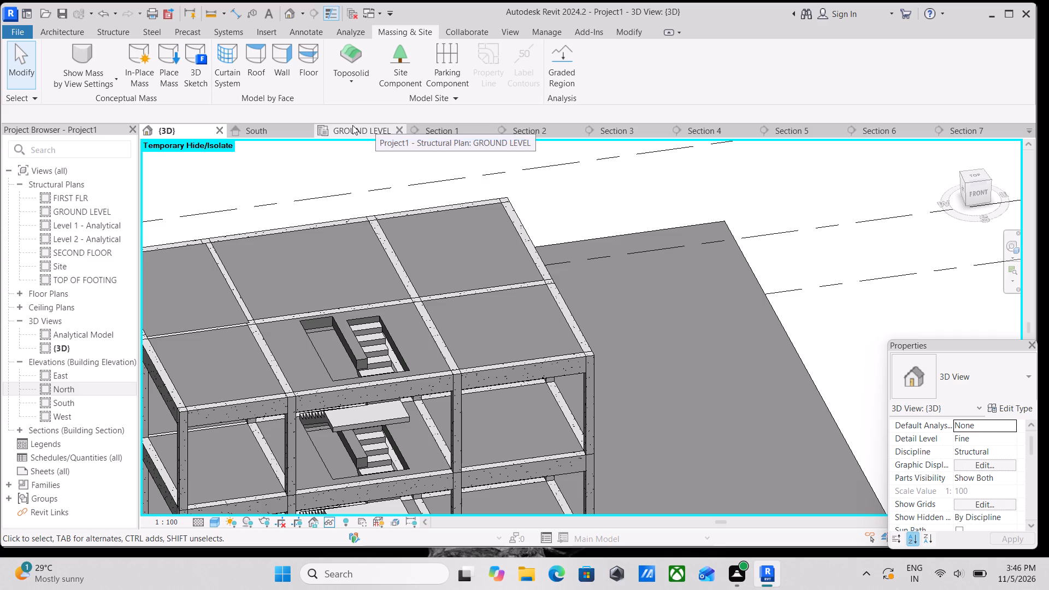
Check the GROUND LEVEL and TOP OF FOOTING plans and the South and North elevations, closing the South view.
{"action": "left_click", "coordinate": [352, 126]}
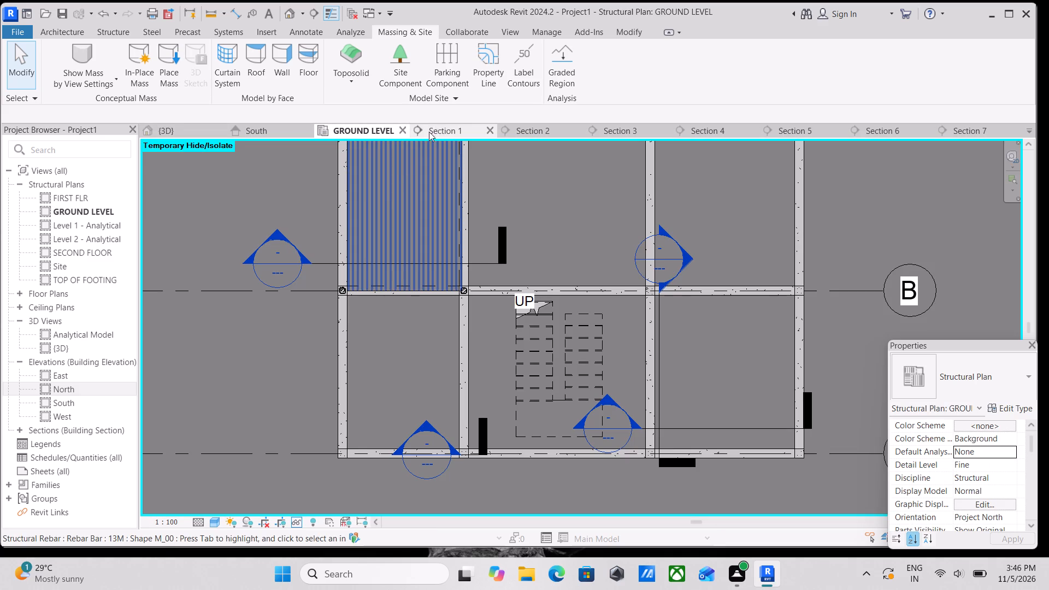
{"action": "left_click", "coordinate": [173, 128]}
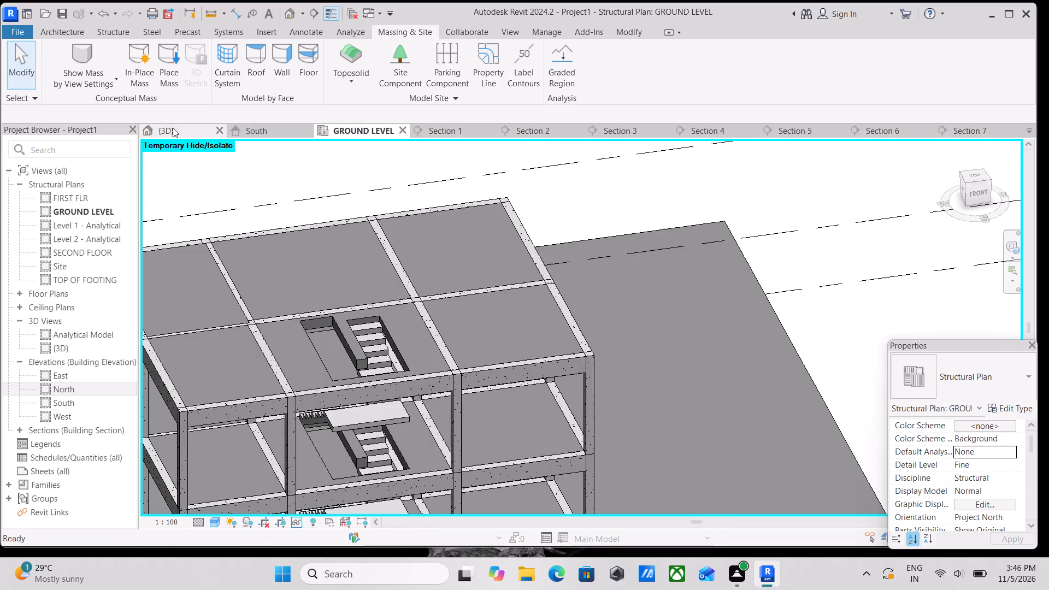
{"action": "left_click", "coordinate": [256, 132]}
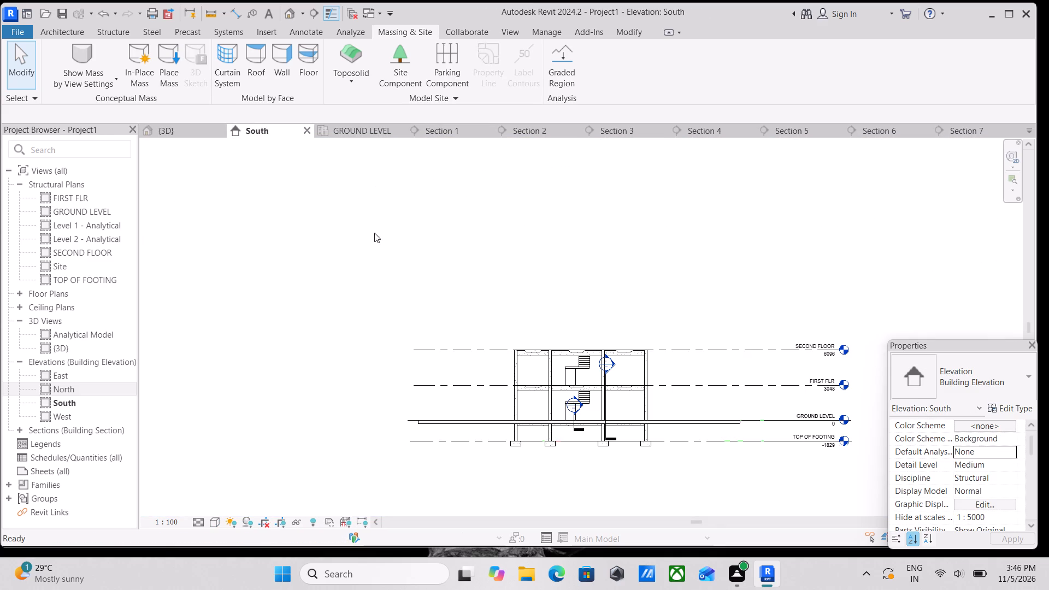
{"action": "scroll", "coordinate": [482, 432], "scroll_direction": "up", "scroll_amount": 3}
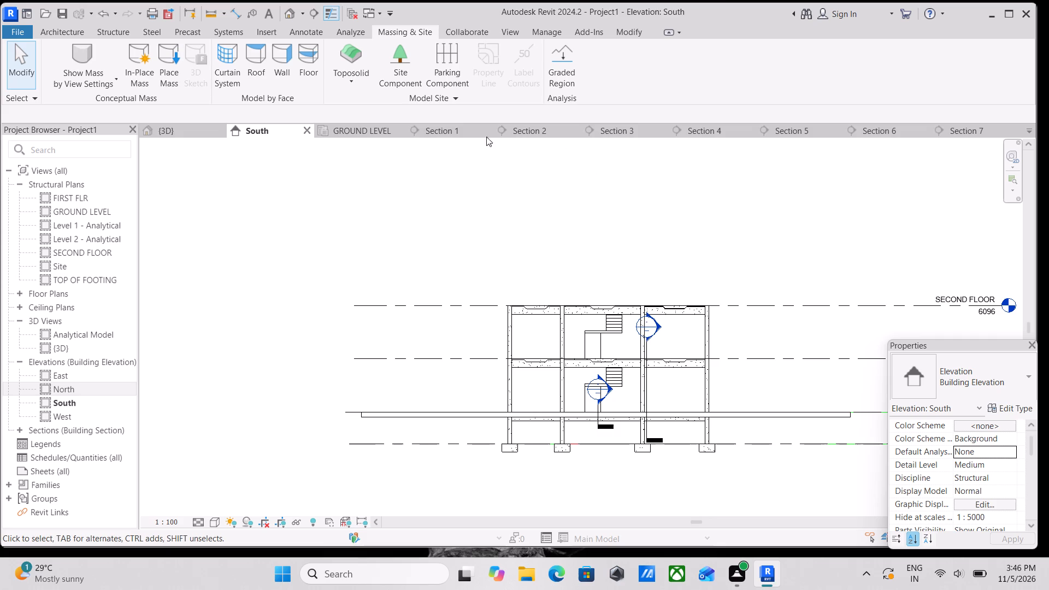
{"action": "left_click", "coordinate": [302, 128]}
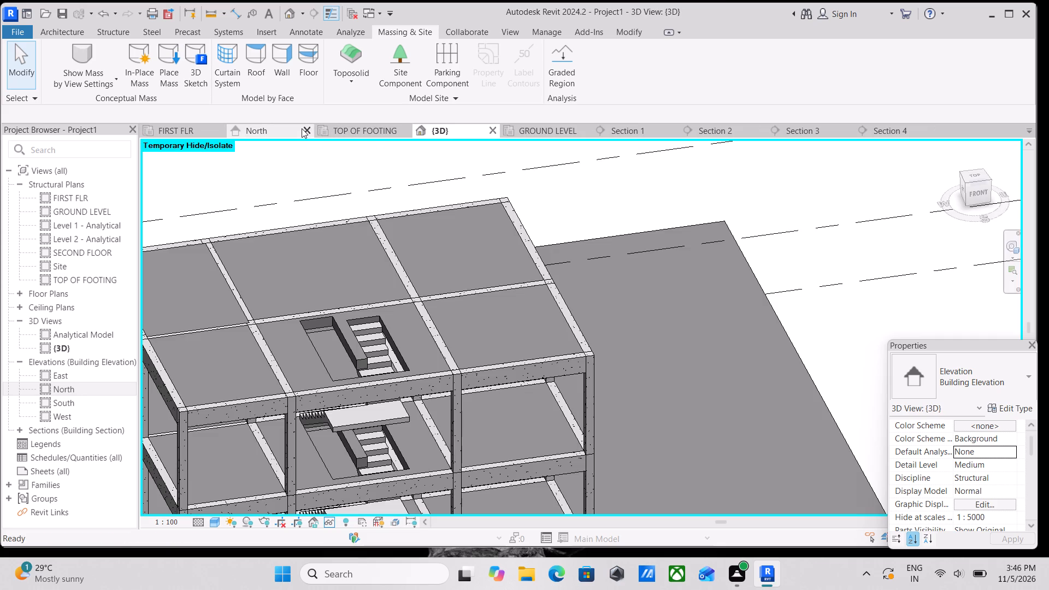
{"action": "left_click", "coordinate": [375, 132]}
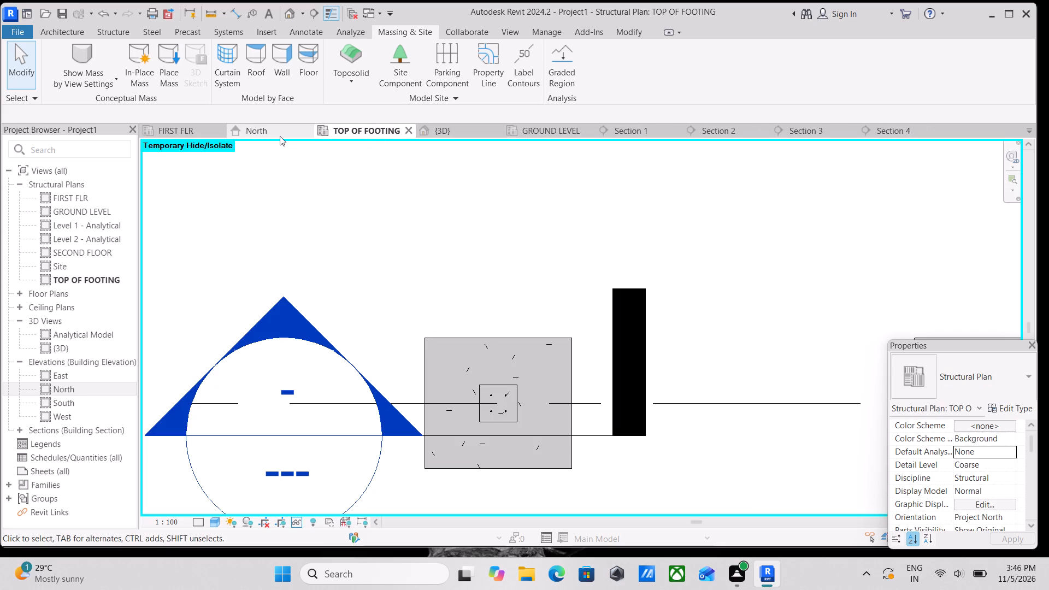
{"action": "left_click", "coordinate": [280, 136]}
{"action": "scroll", "coordinate": [472, 398], "scroll_direction": "up", "scroll_amount": 2}
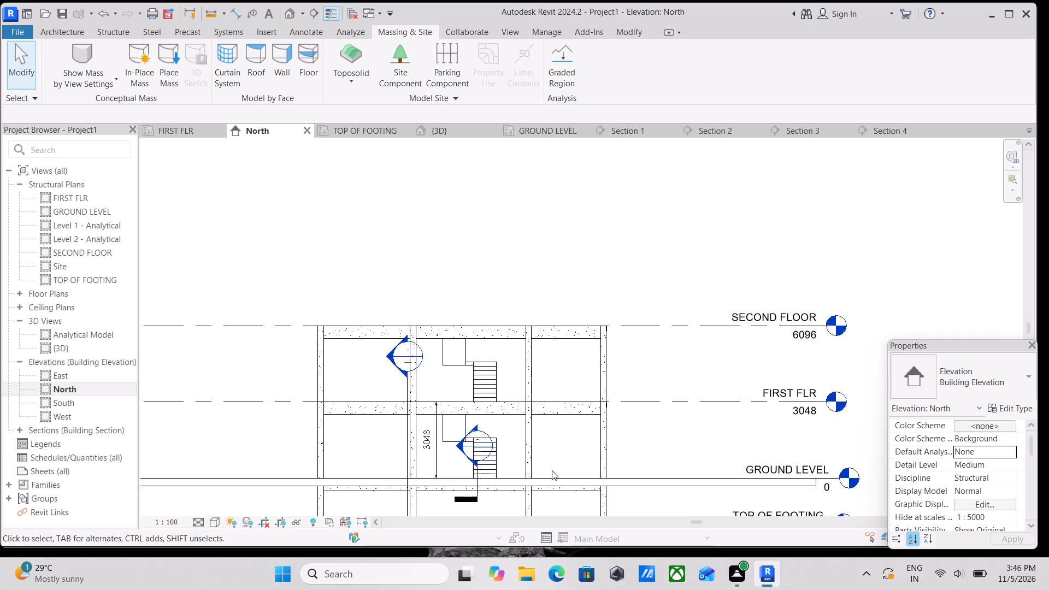
{"action": "scroll", "coordinate": [552, 470], "scroll_direction": "up", "scroll_amount": 3}
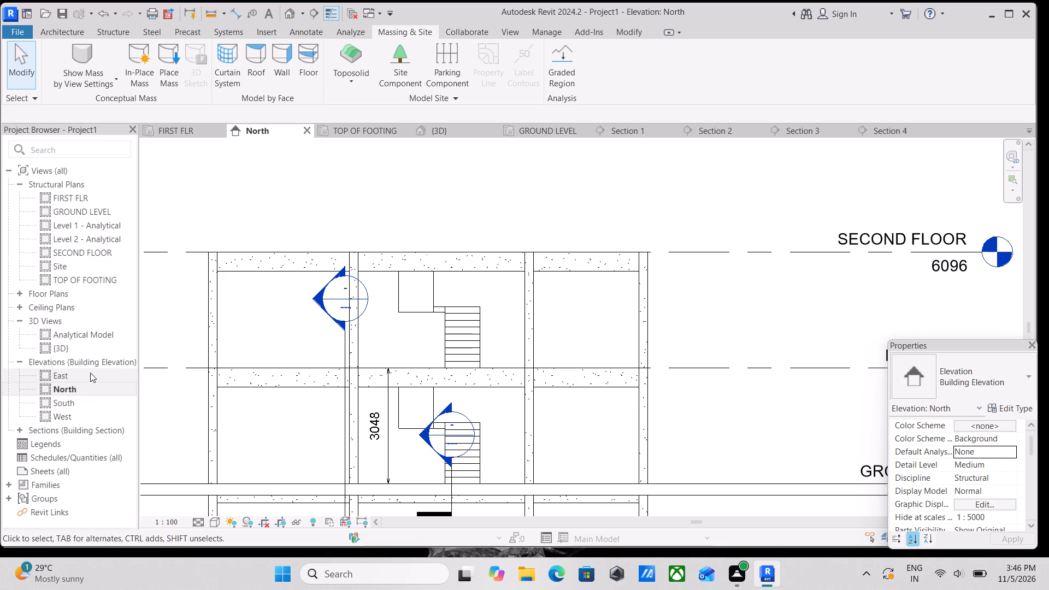
{"action": "scroll", "coordinate": [257, 422], "scroll_direction": "up", "scroll_amount": 2}
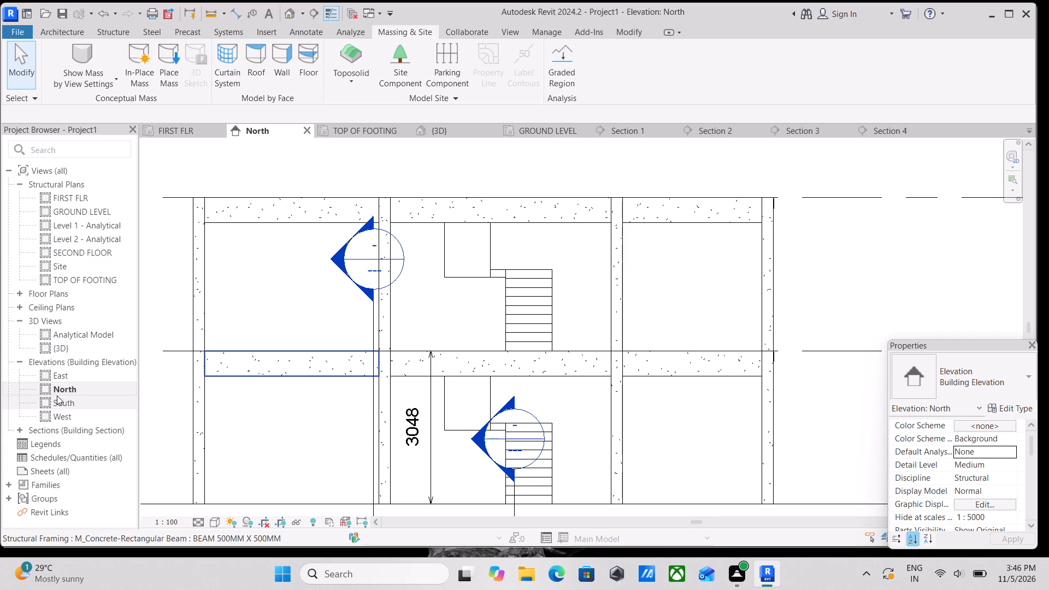
Reopen the South elevation and examine the frame, stairs and toposolid line up close.
{"action": "double_click", "coordinate": [57, 396]}
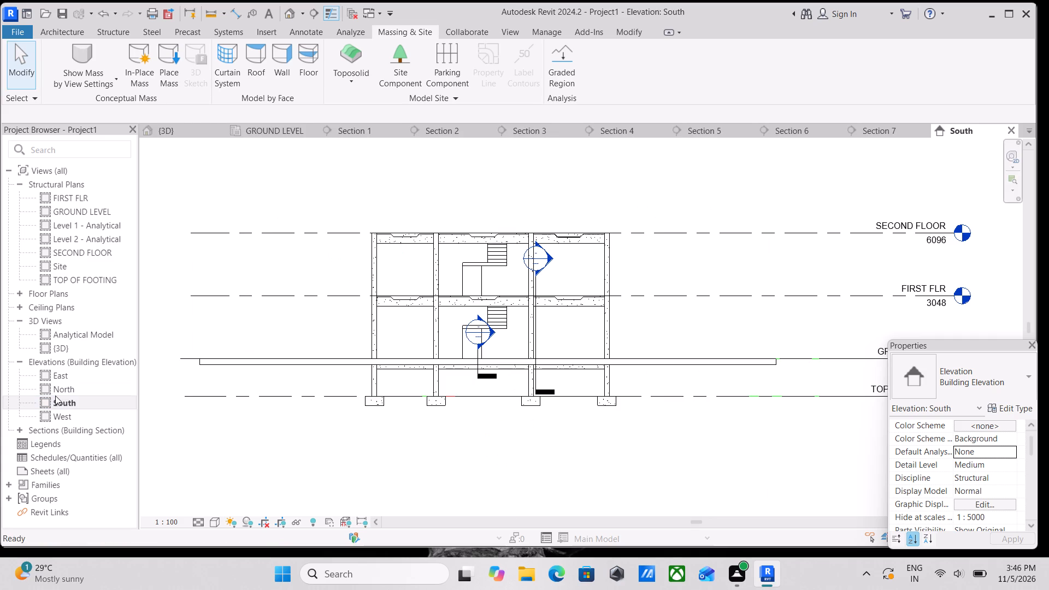
{"action": "double_click", "coordinate": [45, 402]}
{"action": "scroll", "coordinate": [521, 339], "scroll_direction": "up", "scroll_amount": 4}
{"action": "middle_click_drag", "start_coordinate": [532, 367], "coordinate": [583, 462]}
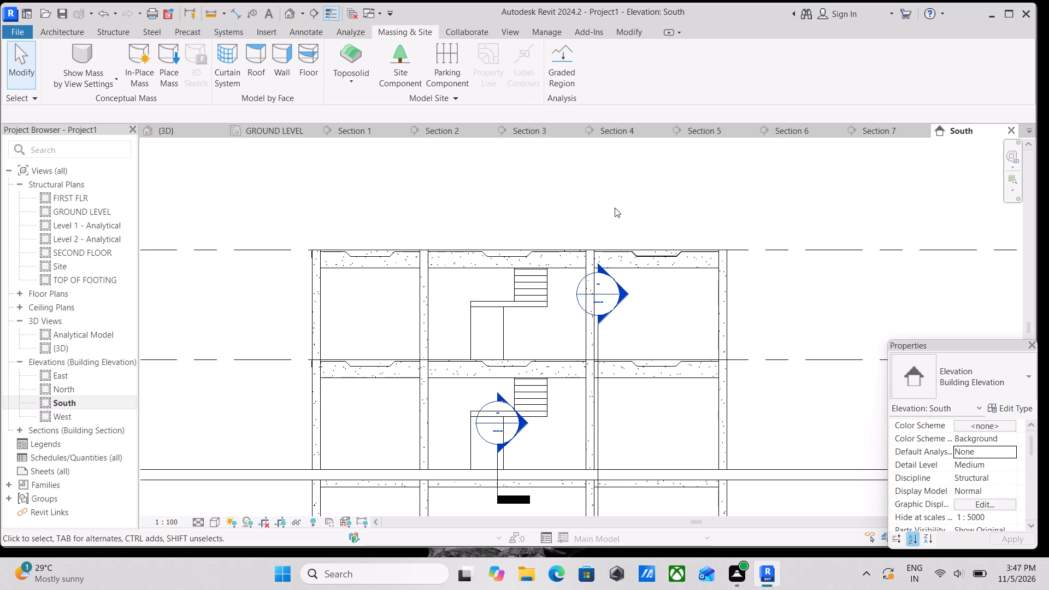
Examine the frame, stair flights and toposolid in the 3D view, orbiting around the building's left side.
{"action": "left_click", "coordinate": [171, 131]}
{"action": "scroll", "coordinate": [344, 402], "scroll_direction": "down", "scroll_amount": 2}
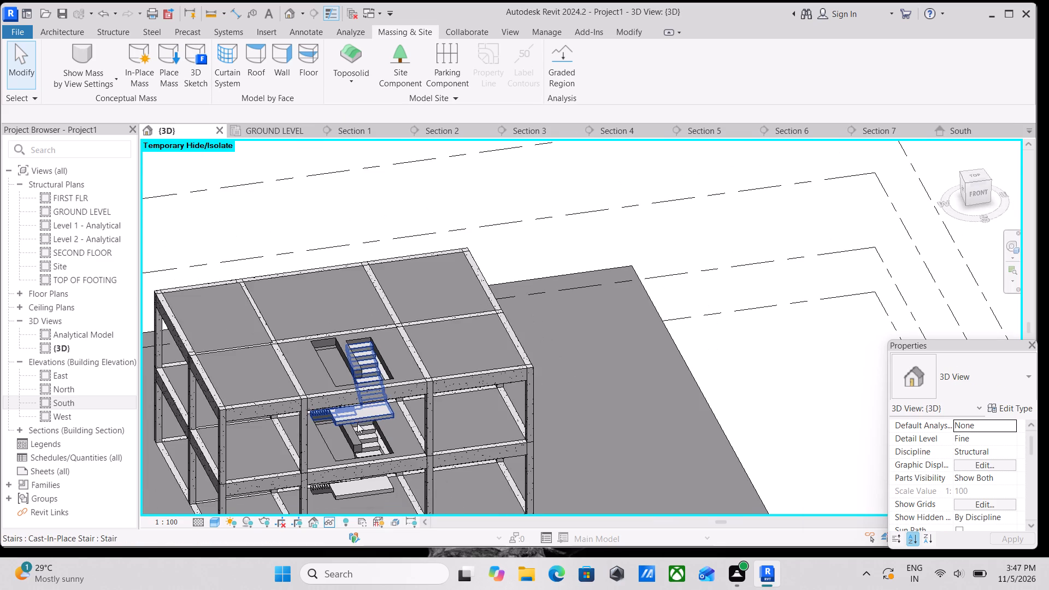
{"action": "middle_click_drag", "start_coordinate": [388, 409], "coordinate": [544, 303], "text": "shift"}
{"action": "middle_click_drag", "start_coordinate": [492, 383], "coordinate": [491, 325], "text": "shift"}
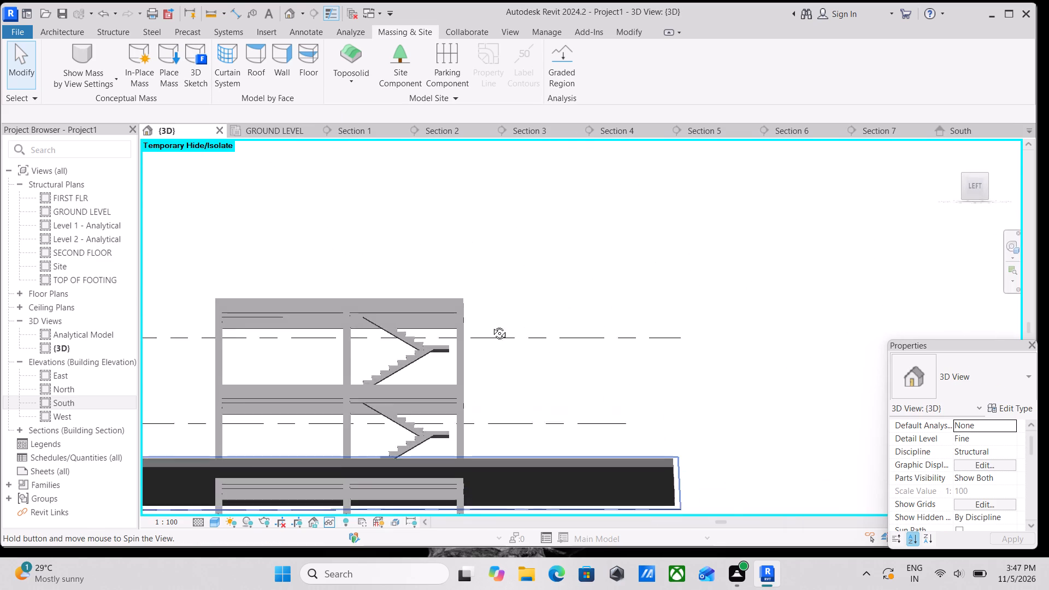
{"action": "middle_click_drag", "start_coordinate": [491, 325], "coordinate": [499, 354], "text": "shift"}
{"action": "scroll", "coordinate": [499, 354], "scroll_direction": "down", "scroll_amount": 1, "text": "shift"}
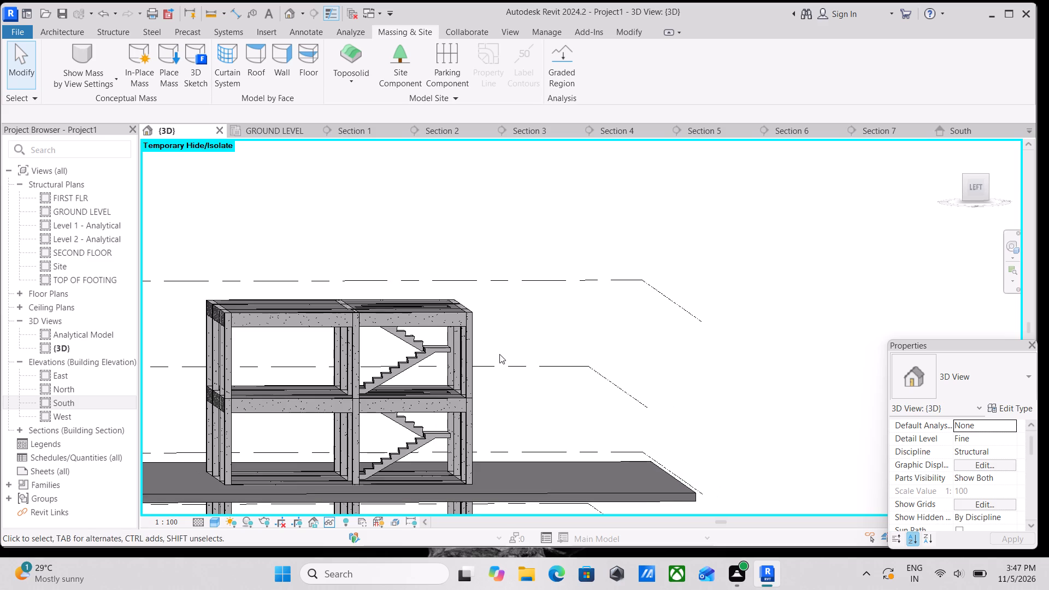
{"action": "middle_click_drag", "start_coordinate": [499, 354], "coordinate": [491, 360]}
{"action": "scroll", "coordinate": [491, 360], "scroll_direction": "up", "scroll_amount": 2}
{"action": "middle_click_drag", "start_coordinate": [491, 360], "coordinate": [534, 357]}
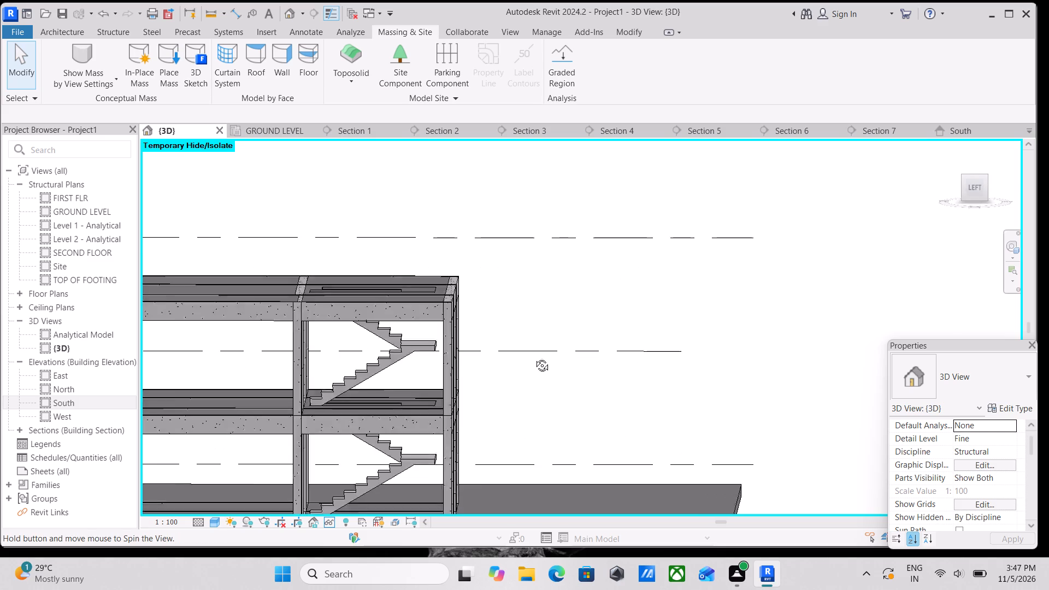
{"action": "middle_click_drag", "start_coordinate": [534, 357], "coordinate": [550, 359]}
{"action": "scroll", "coordinate": [550, 359], "scroll_direction": "down", "scroll_amount": 1}
{"action": "middle_click_drag", "start_coordinate": [536, 370], "coordinate": [484, 353], "text": "shift"}
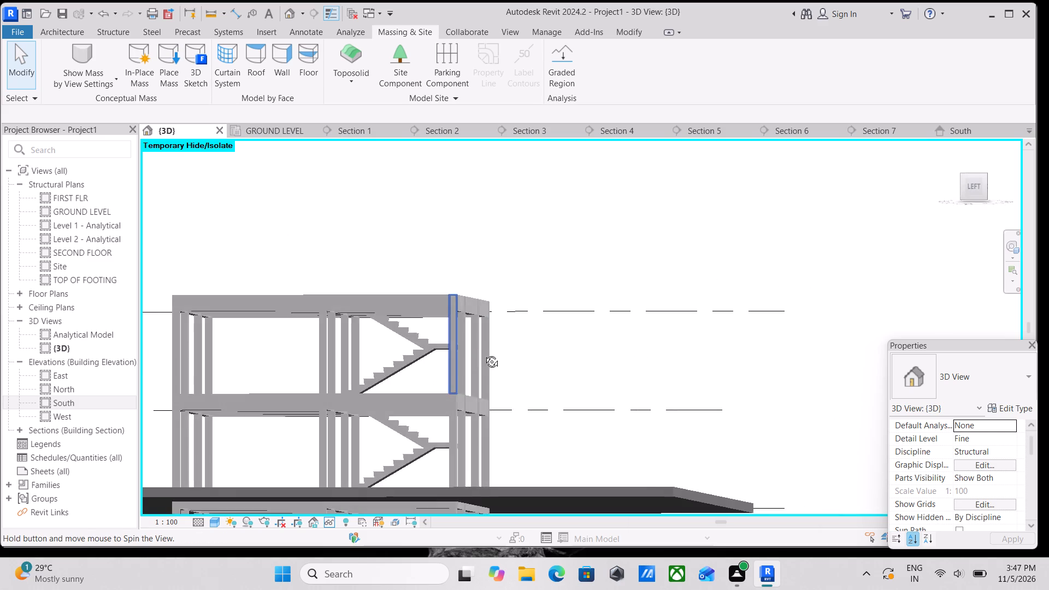
{"action": "middle_click_drag", "start_coordinate": [484, 353], "coordinate": [496, 365], "text": "shift"}
{"action": "scroll", "coordinate": [439, 405], "scroll_direction": "up", "scroll_amount": 2}
{"action": "middle_click_drag", "start_coordinate": [413, 409], "coordinate": [524, 405]}
{"action": "middle_click_drag", "start_coordinate": [551, 402], "coordinate": [568, 392]}
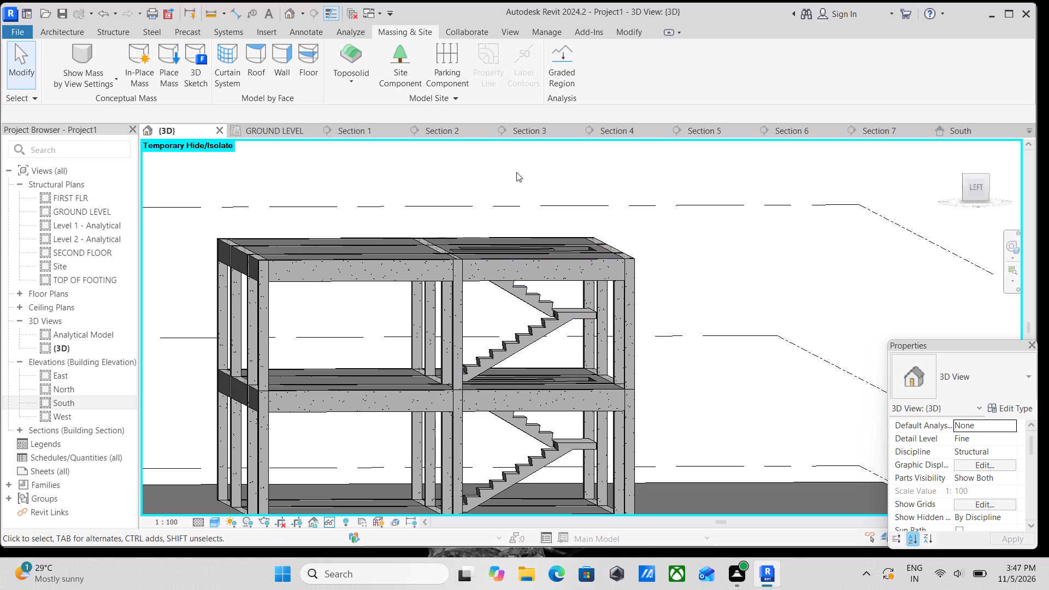
{"action": "scroll", "coordinate": [516, 172], "scroll_direction": "up", "scroll_amount": 2}
Look through Section 4, Section 3 and the GROUND LEVEL plan, and return to the 3D view.
{"action": "left_click", "coordinate": [617, 126]}
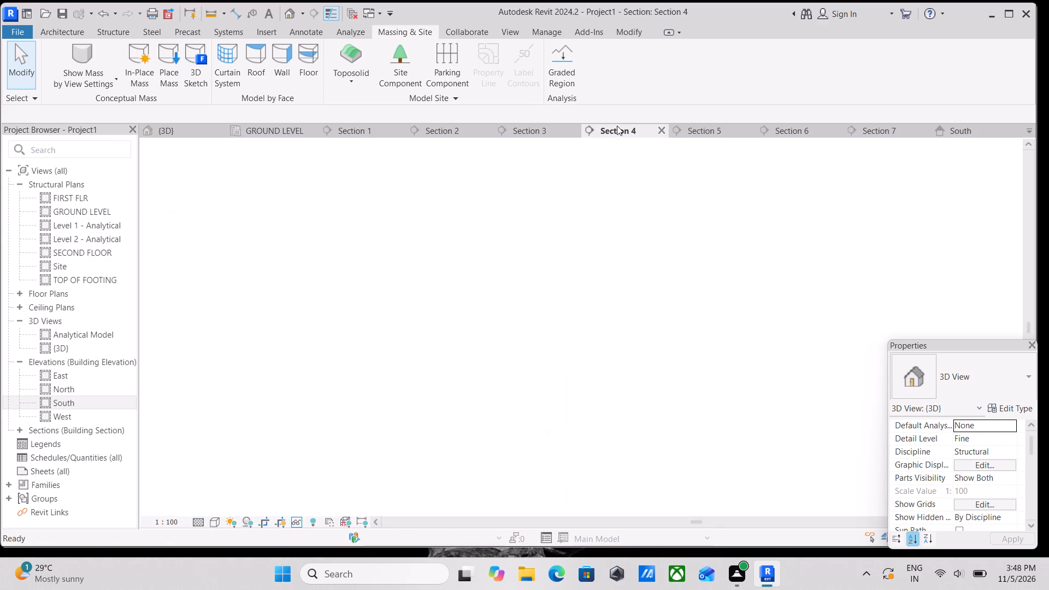
{"action": "left_click", "coordinate": [511, 134]}
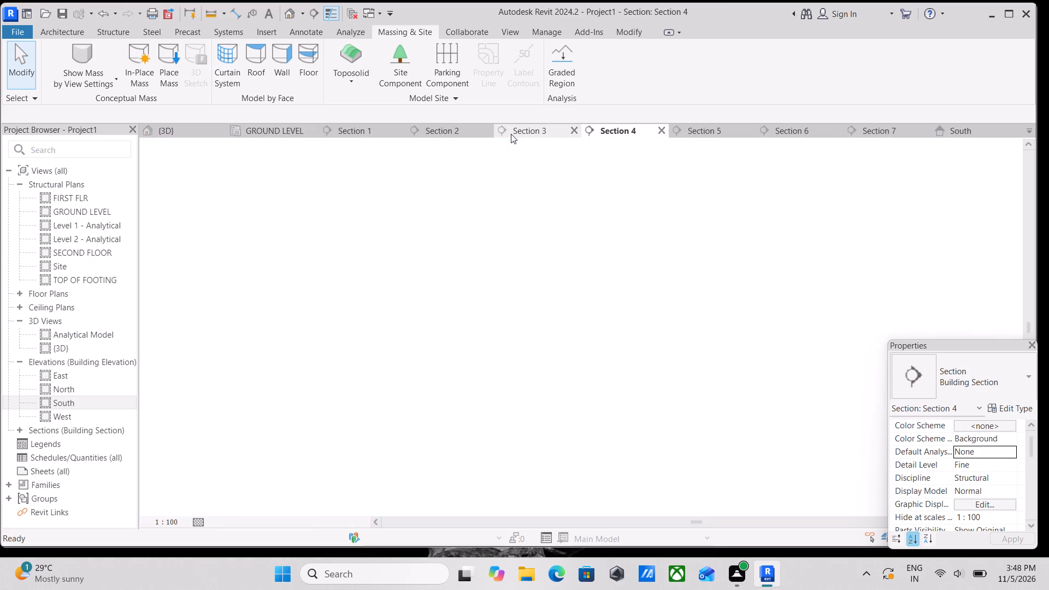
{"action": "left_click", "coordinate": [268, 123]}
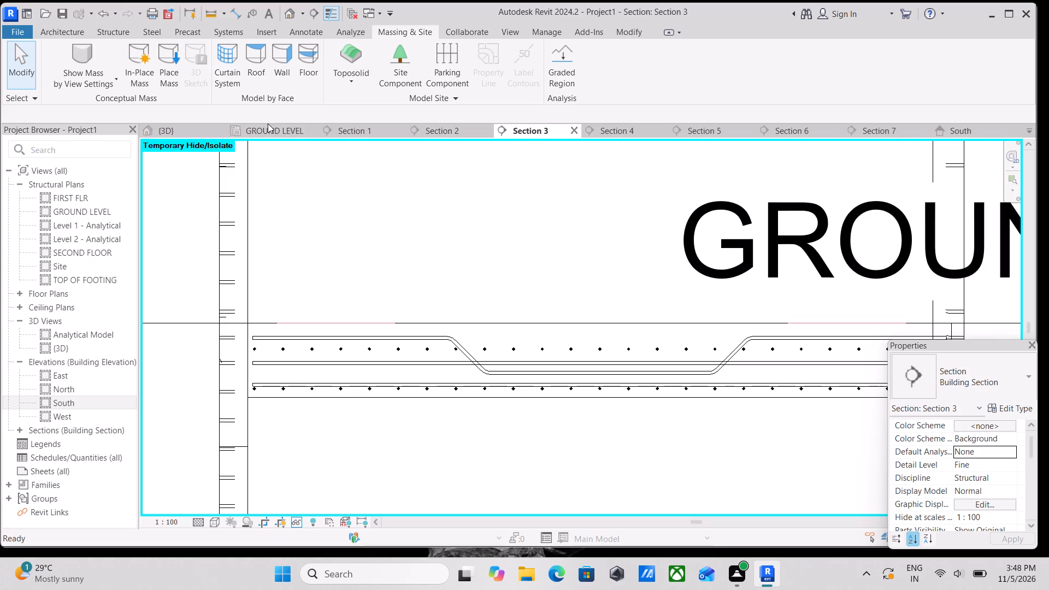
{"action": "left_click", "coordinate": [277, 129]}
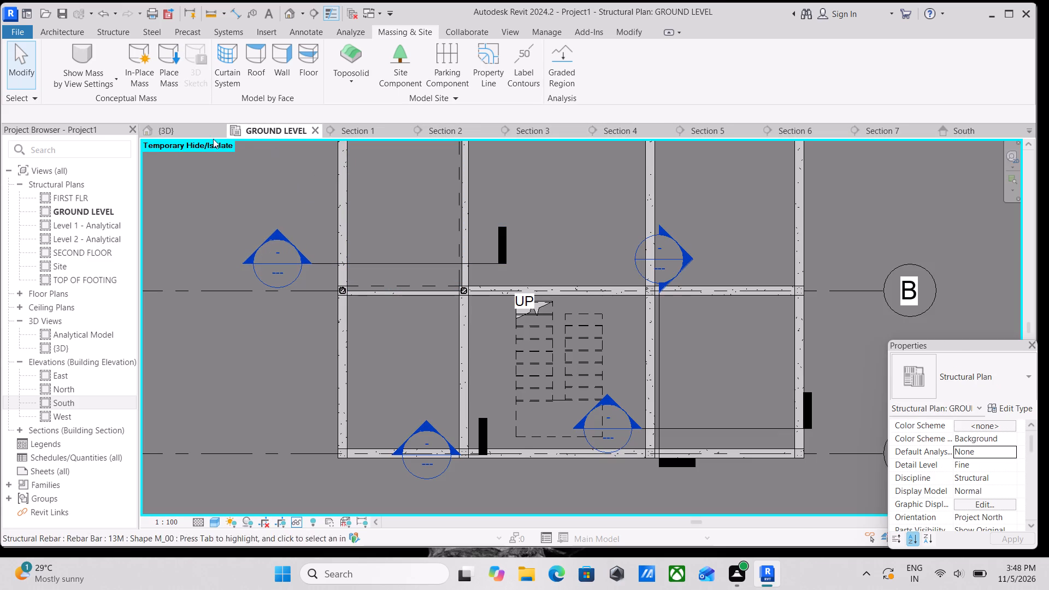
{"action": "left_click", "coordinate": [186, 127]}
{"action": "scroll", "coordinate": [399, 302], "scroll_direction": "down", "scroll_amount": 2}
{"action": "middle_click_drag", "start_coordinate": [399, 302], "coordinate": [461, 273]}
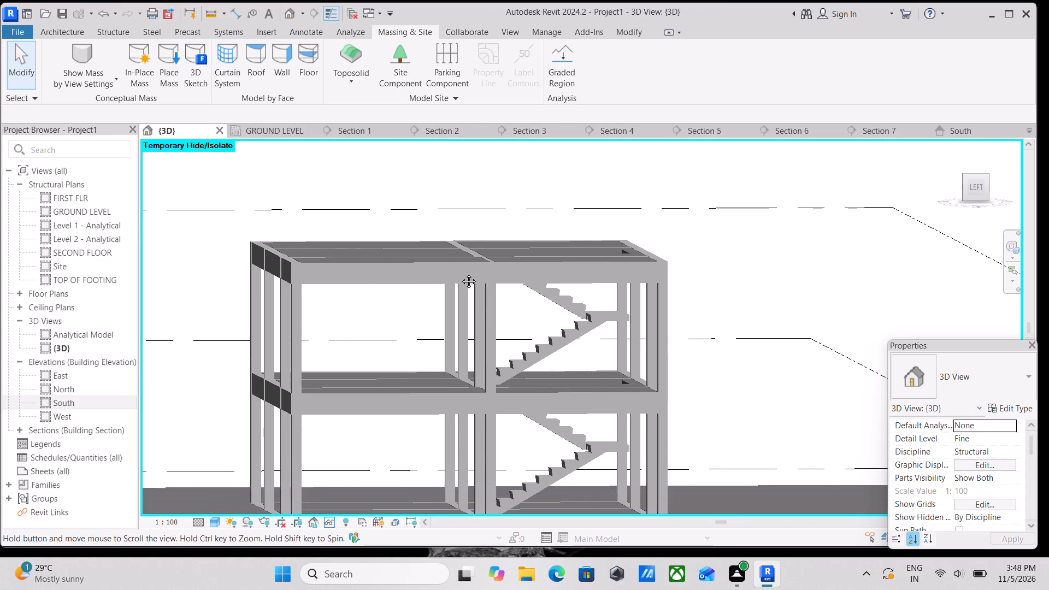
Set the 3D view to the Left orientation and extend grid A upward so its bubble clears the SECOND FLOOR beams.
{"action": "left_click", "coordinate": [977, 188]}
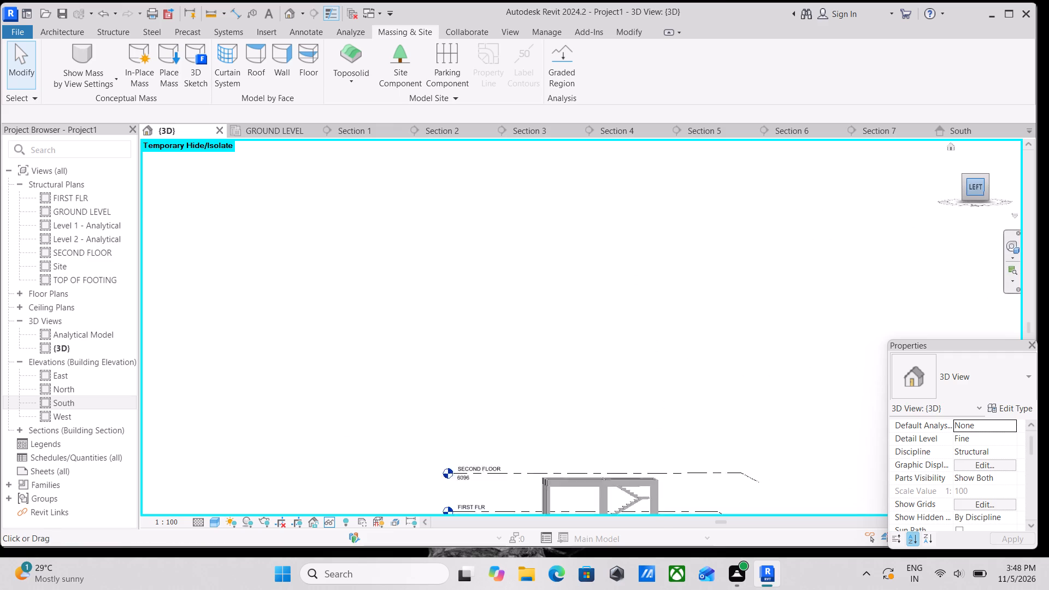
{"action": "scroll", "coordinate": [626, 350], "scroll_direction": "up", "scroll_amount": 3}
{"action": "scroll", "coordinate": [585, 311], "scroll_direction": "up", "scroll_amount": 5}
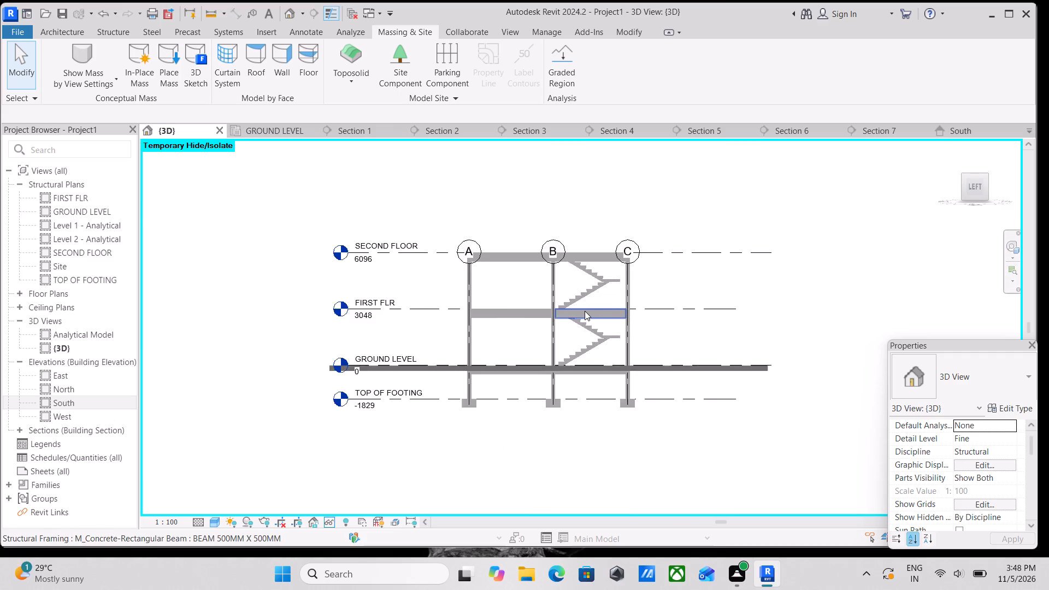
{"action": "scroll", "coordinate": [585, 311], "scroll_direction": "up", "scroll_amount": 1}
{"action": "middle_click_drag", "start_coordinate": [571, 283], "coordinate": [584, 394]}
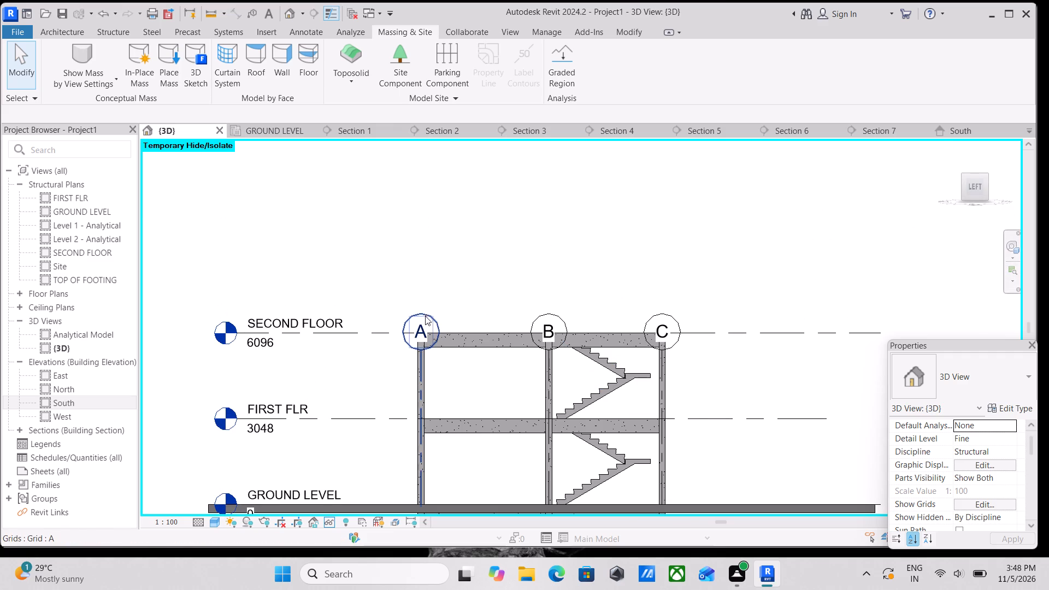
{"action": "left_click", "coordinate": [424, 318]}
{"action": "scroll", "coordinate": [423, 332], "scroll_direction": "up", "scroll_amount": 6}
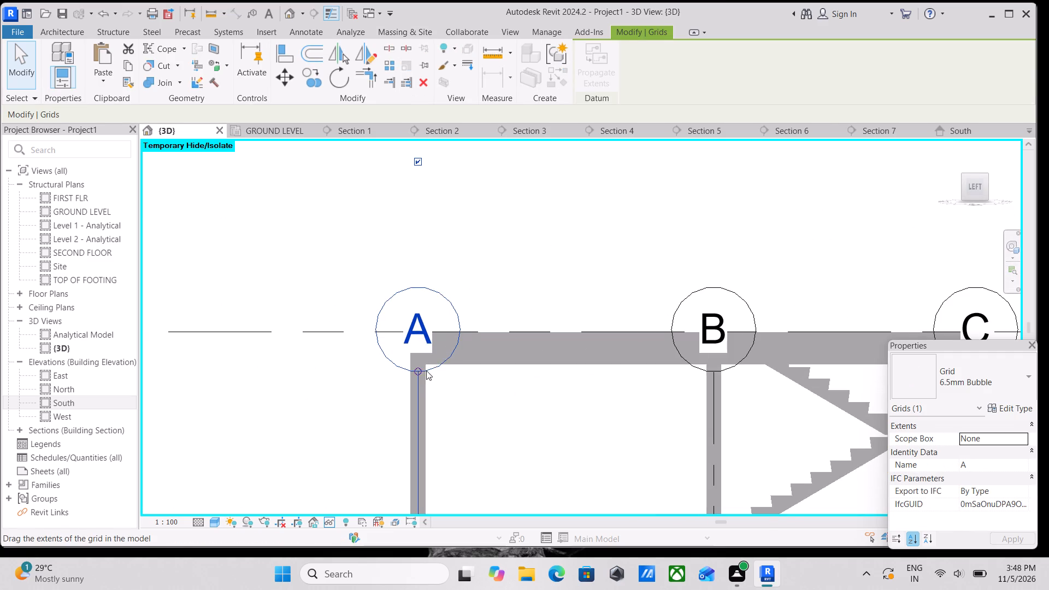
{"action": "left_click_drag", "start_coordinate": [419, 370], "coordinate": [417, 318]}
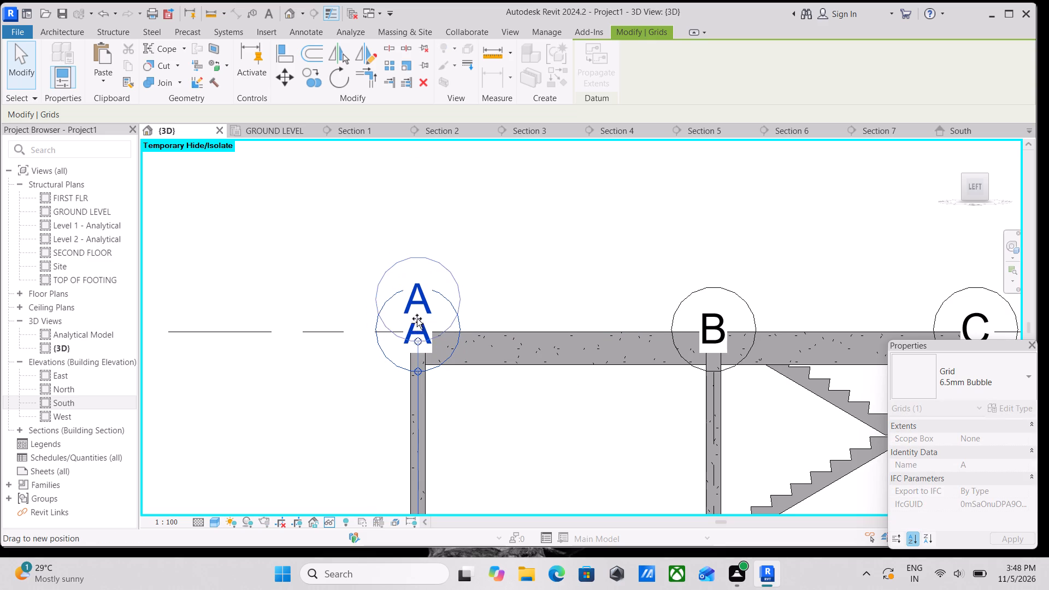
{"action": "left_click_drag", "start_coordinate": [417, 318], "coordinate": [436, 193]}
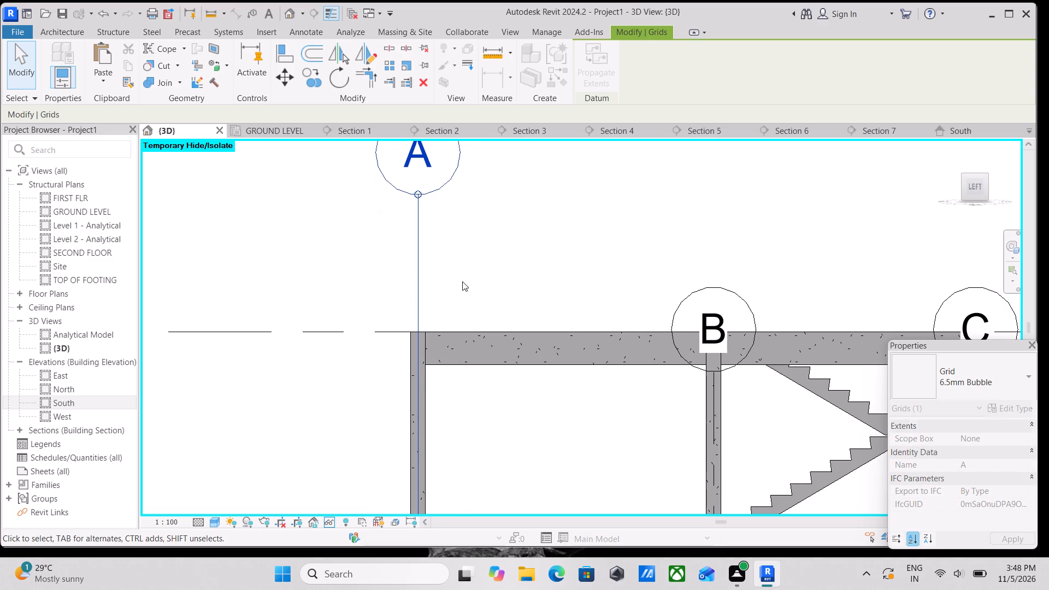
{"action": "scroll", "coordinate": [518, 267], "scroll_direction": "down", "scroll_amount": 3}
{"action": "middle_click_drag", "start_coordinate": [527, 262], "coordinate": [502, 290]}
{"action": "key", "text": "Escape"}
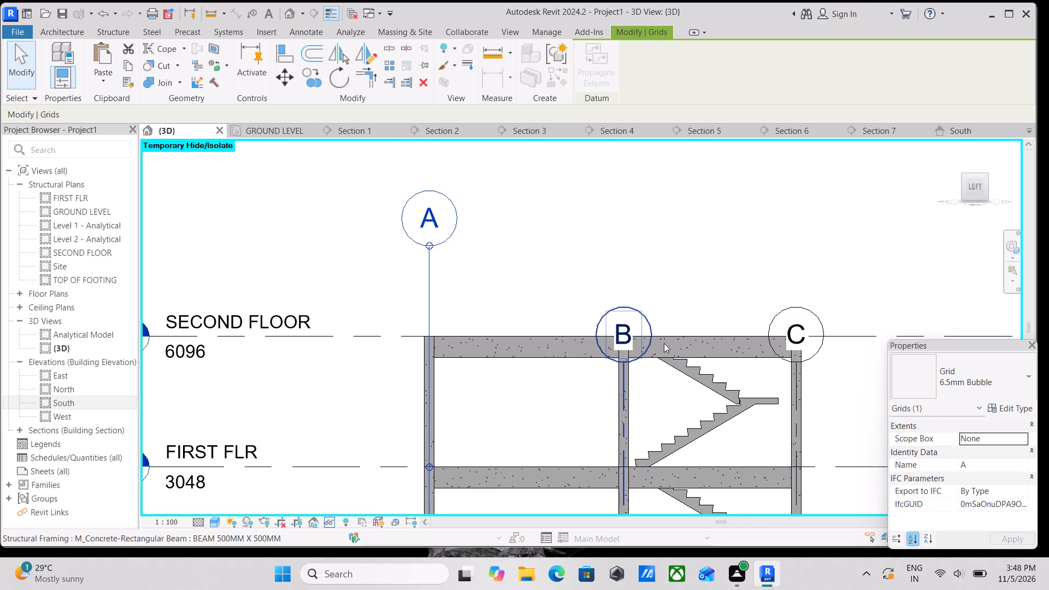
Extend grid B upward so its bubble sits above the SECOND FLOOR beams, roughly level with grid A's bubble.
{"action": "left_click", "coordinate": [629, 316]}
{"action": "scroll", "coordinate": [625, 368], "scroll_direction": "up", "scroll_amount": 3}
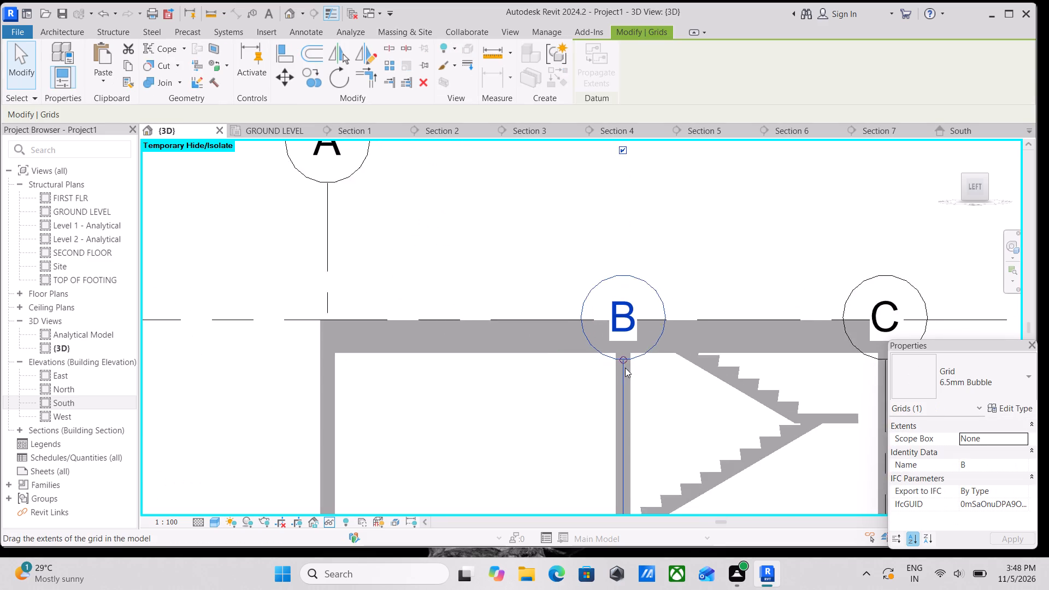
{"action": "scroll", "coordinate": [625, 368], "scroll_direction": "up", "scroll_amount": 1}
{"action": "left_click_drag", "start_coordinate": [624, 352], "coordinate": [623, 303]}
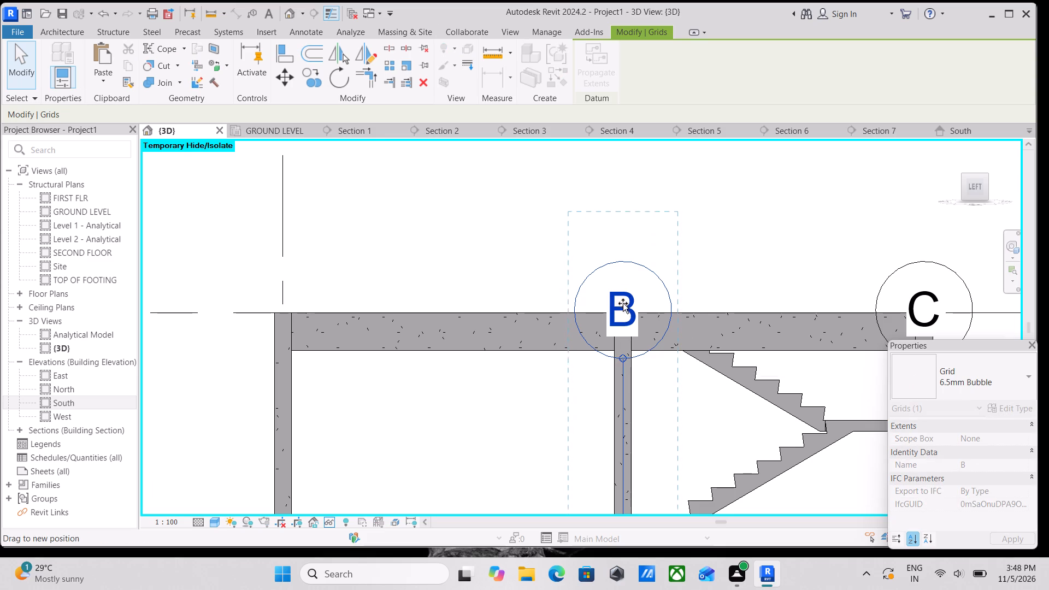
{"action": "left_click_drag", "start_coordinate": [623, 303], "coordinate": [624, 134]}
Extend grid C upward so its bubble sits above the SECOND FLOOR beams, close to the height of bubbles A and B.
{"action": "scroll", "coordinate": [611, 268], "scroll_direction": "down", "scroll_amount": 1}
{"action": "middle_click_drag", "start_coordinate": [611, 268], "coordinate": [607, 299]}
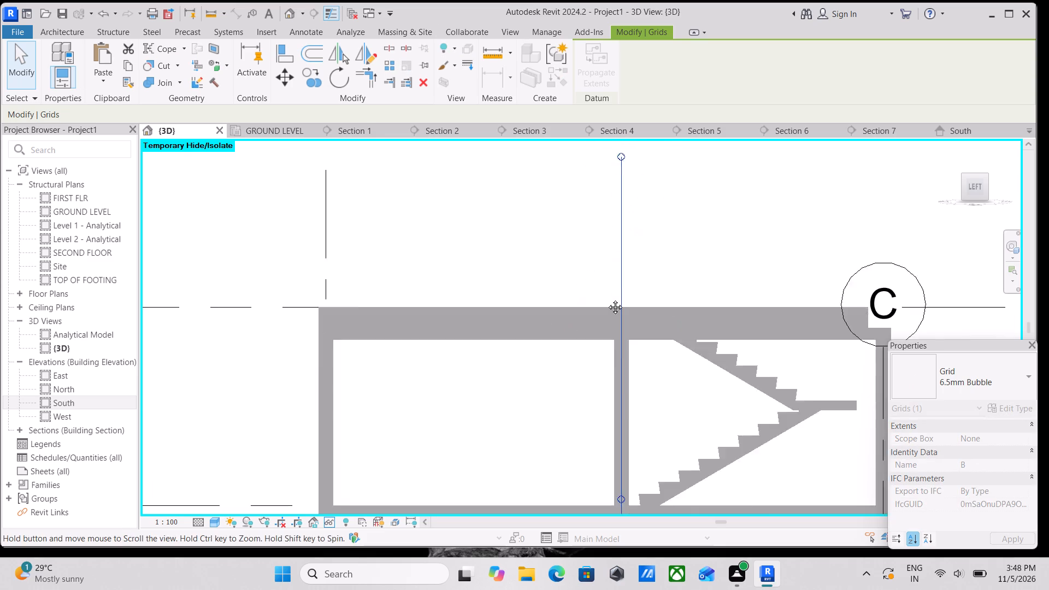
{"action": "middle_click_drag", "start_coordinate": [607, 299], "coordinate": [600, 433]}
{"action": "scroll", "coordinate": [600, 432], "scroll_direction": "down", "scroll_amount": 1}
{"action": "scroll", "coordinate": [603, 322], "scroll_direction": "down", "scroll_amount": 2}
{"action": "middle_click_drag", "start_coordinate": [603, 322], "coordinate": [553, 302]}
{"action": "scroll", "coordinate": [730, 422], "scroll_direction": "up", "scroll_amount": 1}
{"action": "left_click", "coordinate": [745, 379]}
{"action": "scroll", "coordinate": [739, 470], "scroll_direction": "up", "scroll_amount": 2}
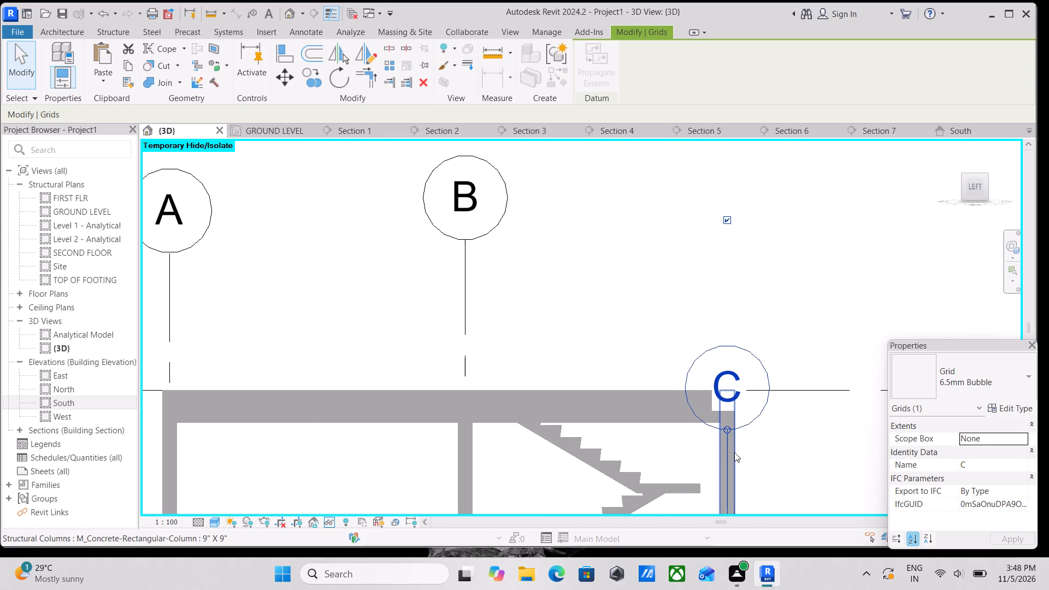
{"action": "left_click_drag", "start_coordinate": [727, 431], "coordinate": [734, 288]}
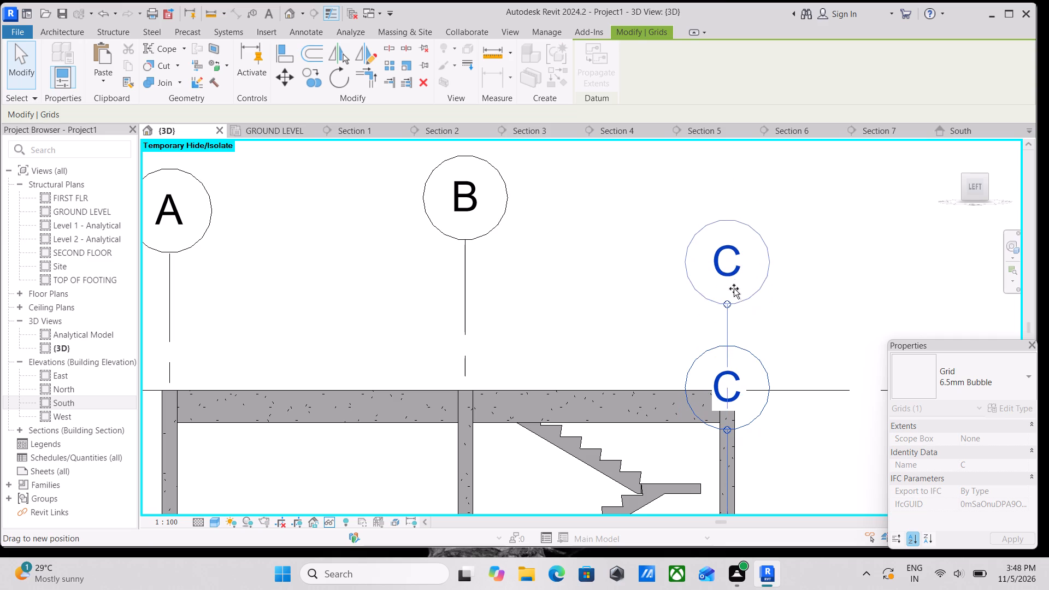
{"action": "left_click_drag", "start_coordinate": [734, 288], "coordinate": [740, 217]}
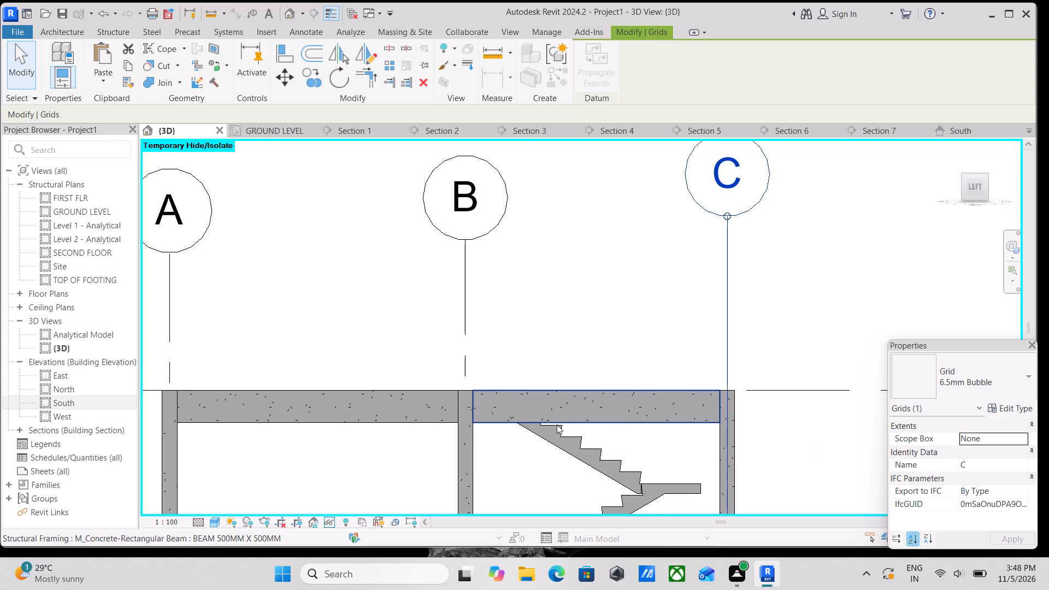
{"action": "scroll", "coordinate": [581, 409], "scroll_direction": "down", "scroll_amount": 6}
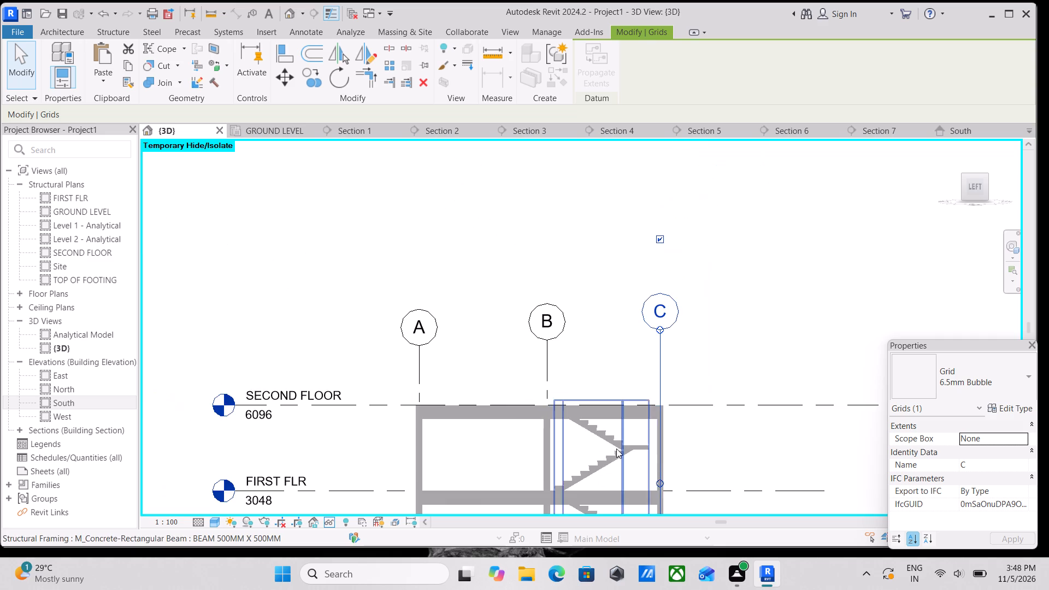
{"action": "scroll", "coordinate": [604, 450], "scroll_direction": "up", "scroll_amount": 4}
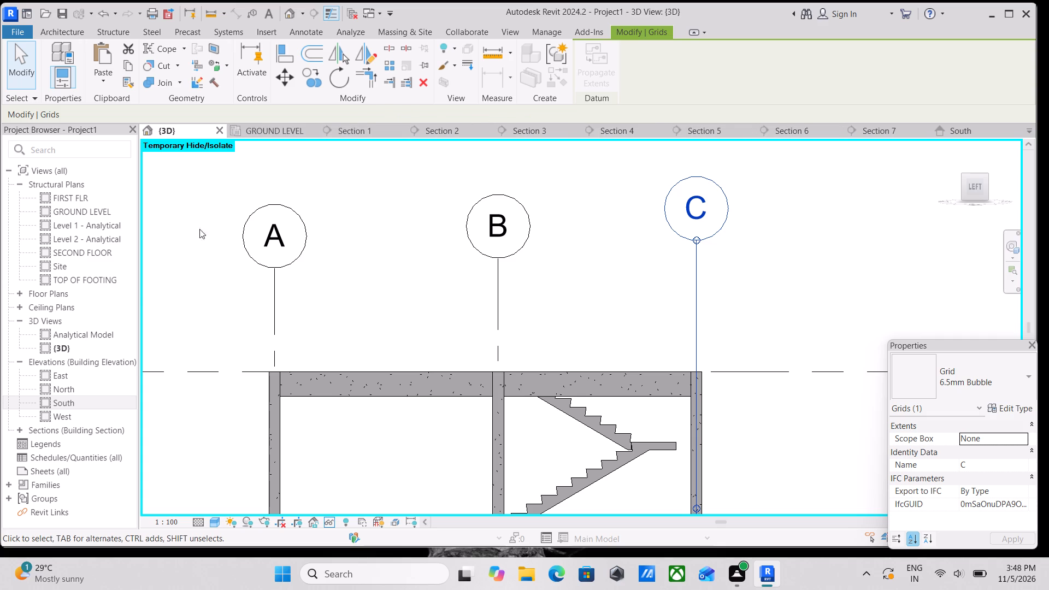
Check the stair area in the GROUND LEVEL structural plan.
{"action": "double_click", "coordinate": [82, 213]}
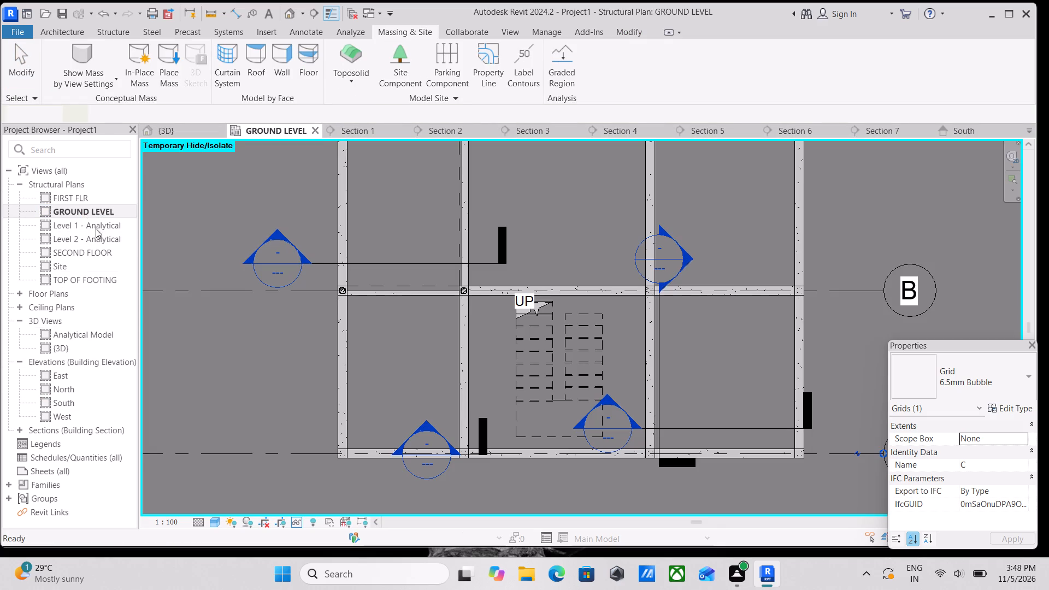
{"action": "scroll", "coordinate": [568, 377], "scroll_direction": "up", "scroll_amount": 4}
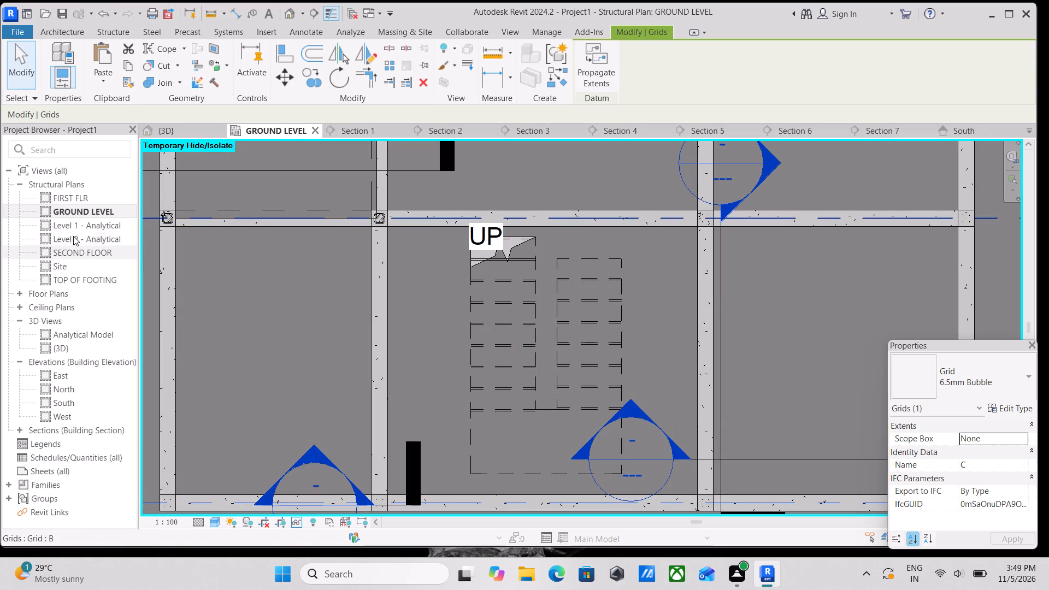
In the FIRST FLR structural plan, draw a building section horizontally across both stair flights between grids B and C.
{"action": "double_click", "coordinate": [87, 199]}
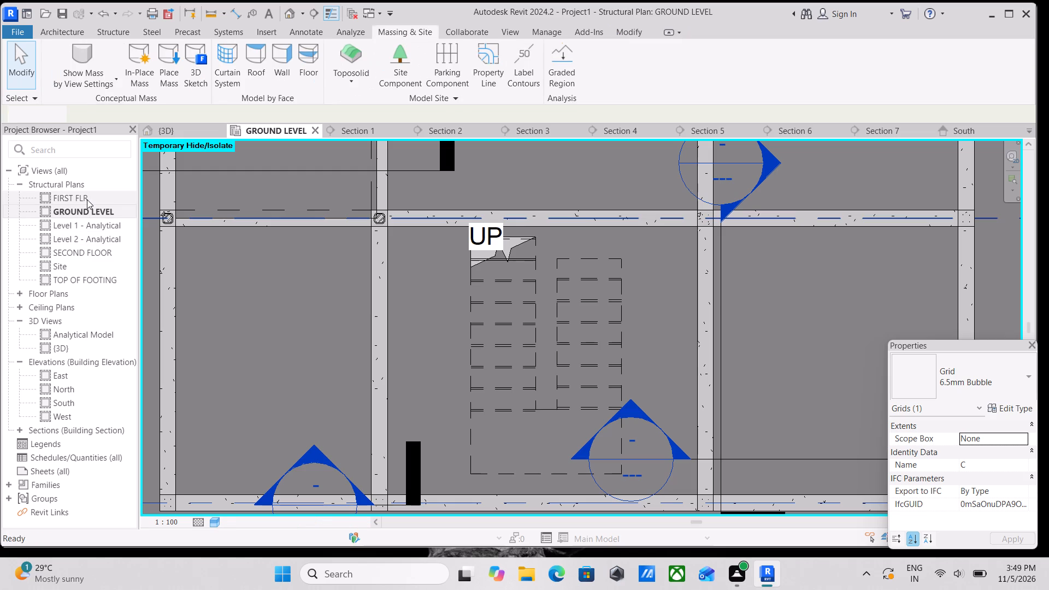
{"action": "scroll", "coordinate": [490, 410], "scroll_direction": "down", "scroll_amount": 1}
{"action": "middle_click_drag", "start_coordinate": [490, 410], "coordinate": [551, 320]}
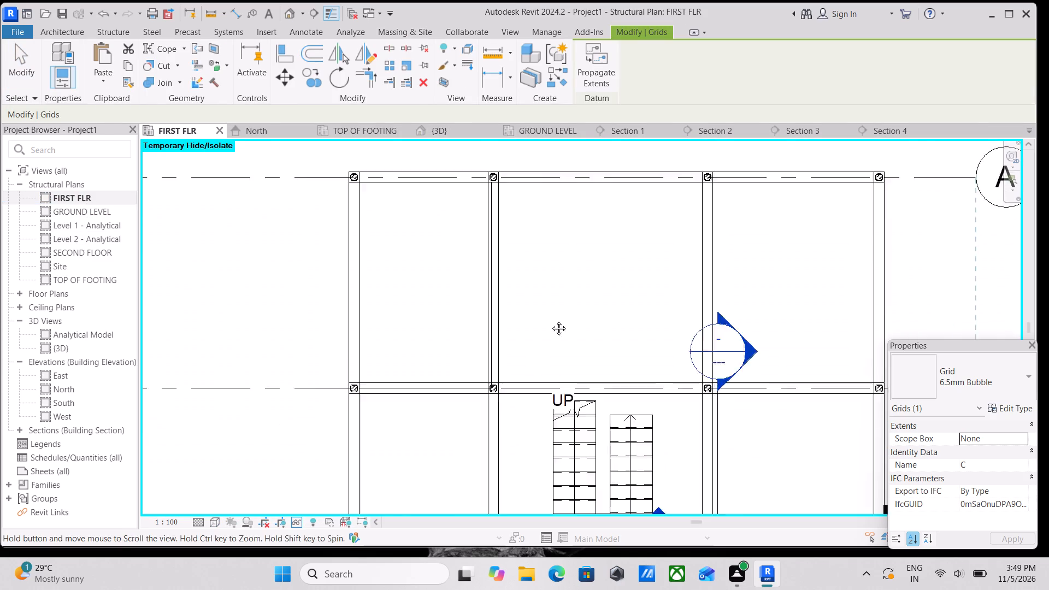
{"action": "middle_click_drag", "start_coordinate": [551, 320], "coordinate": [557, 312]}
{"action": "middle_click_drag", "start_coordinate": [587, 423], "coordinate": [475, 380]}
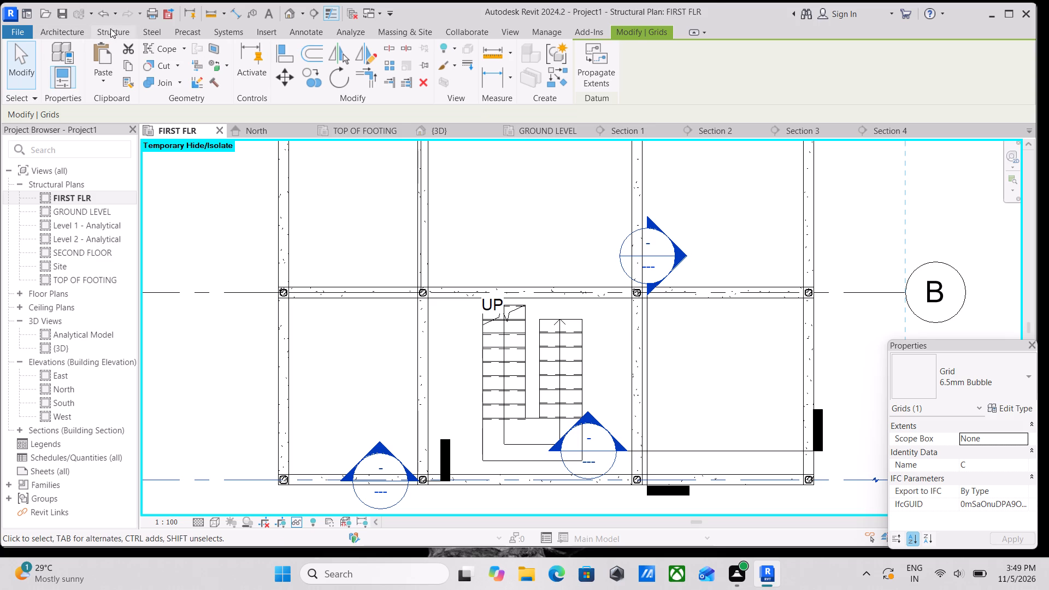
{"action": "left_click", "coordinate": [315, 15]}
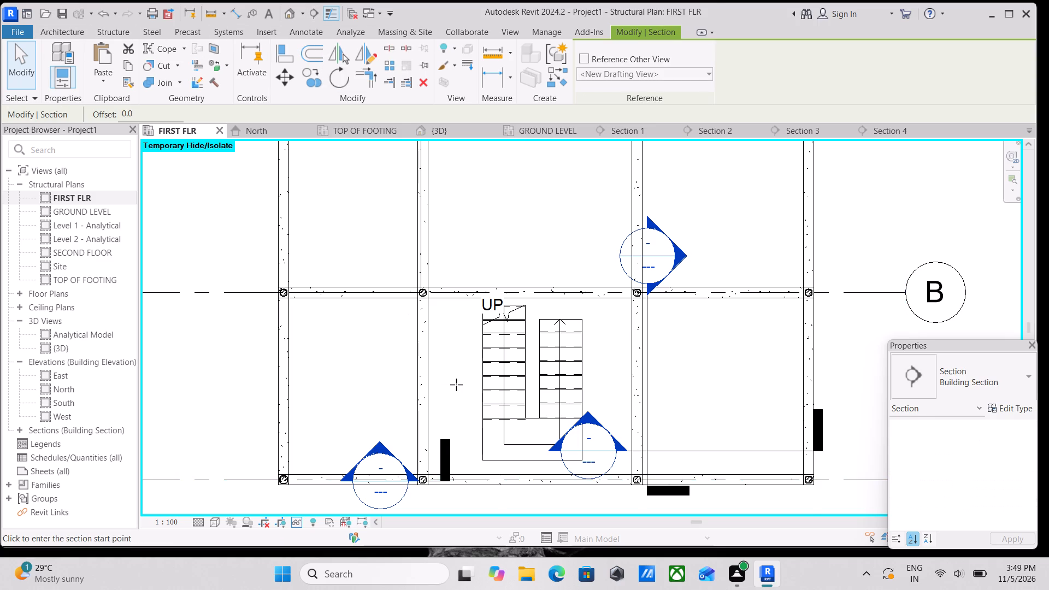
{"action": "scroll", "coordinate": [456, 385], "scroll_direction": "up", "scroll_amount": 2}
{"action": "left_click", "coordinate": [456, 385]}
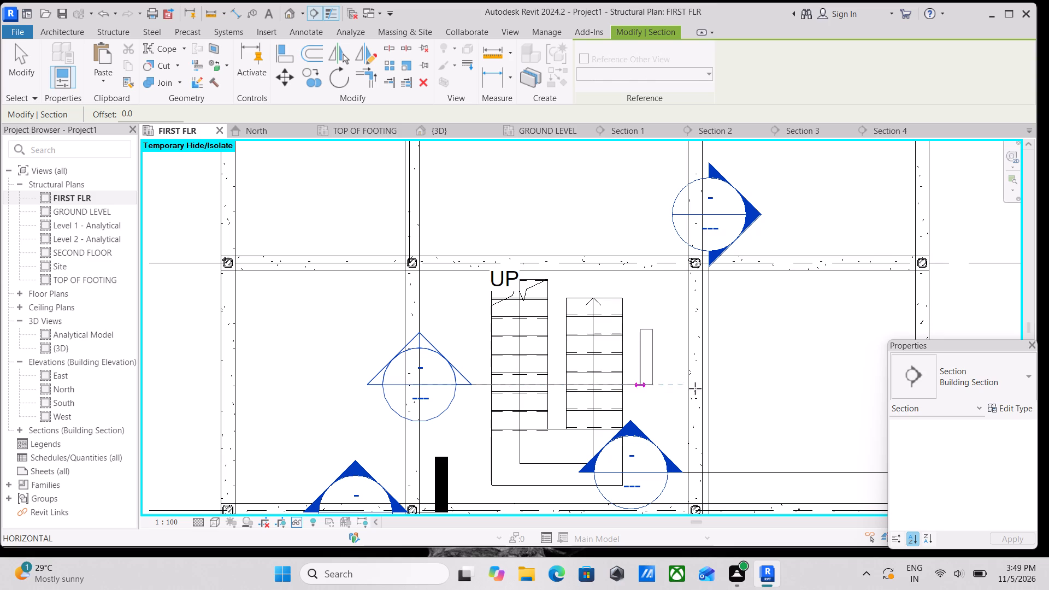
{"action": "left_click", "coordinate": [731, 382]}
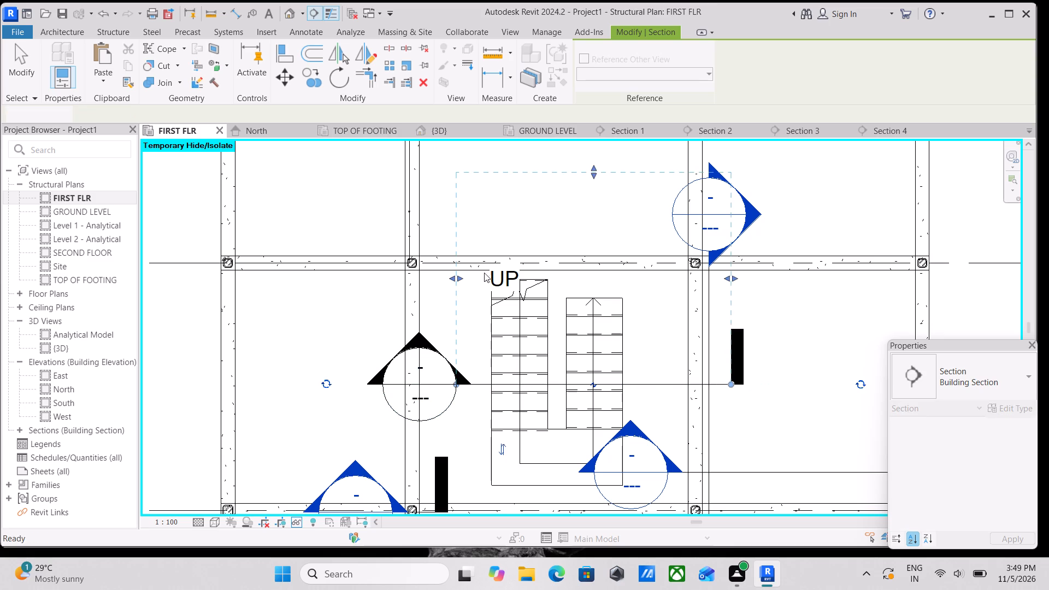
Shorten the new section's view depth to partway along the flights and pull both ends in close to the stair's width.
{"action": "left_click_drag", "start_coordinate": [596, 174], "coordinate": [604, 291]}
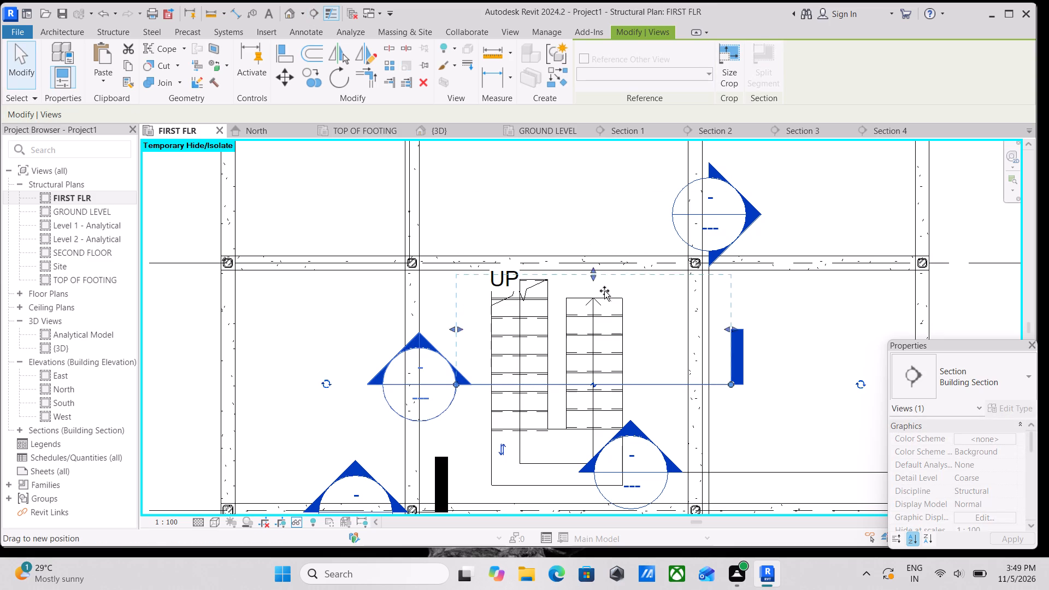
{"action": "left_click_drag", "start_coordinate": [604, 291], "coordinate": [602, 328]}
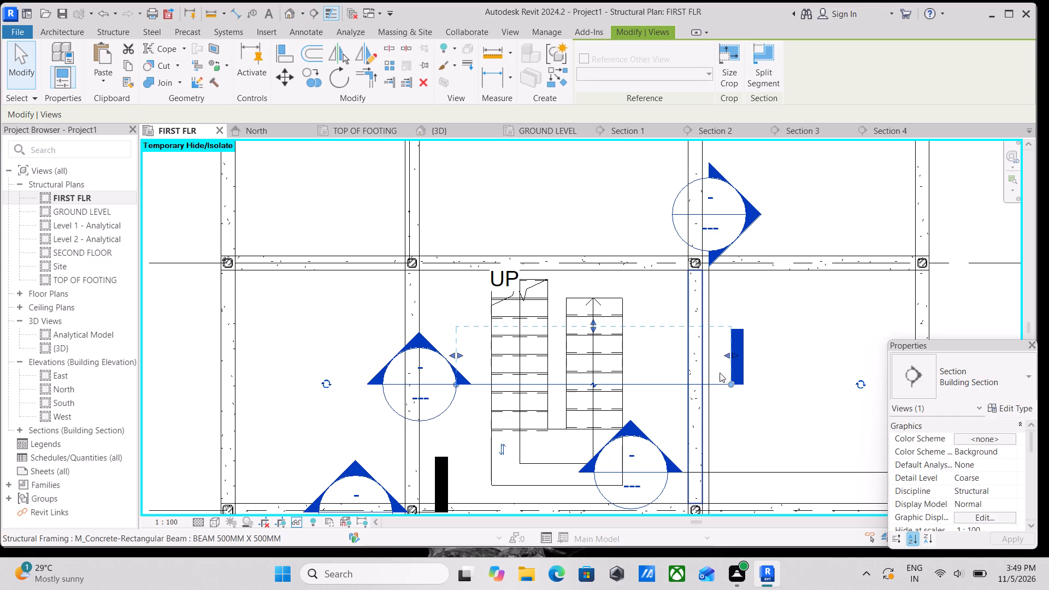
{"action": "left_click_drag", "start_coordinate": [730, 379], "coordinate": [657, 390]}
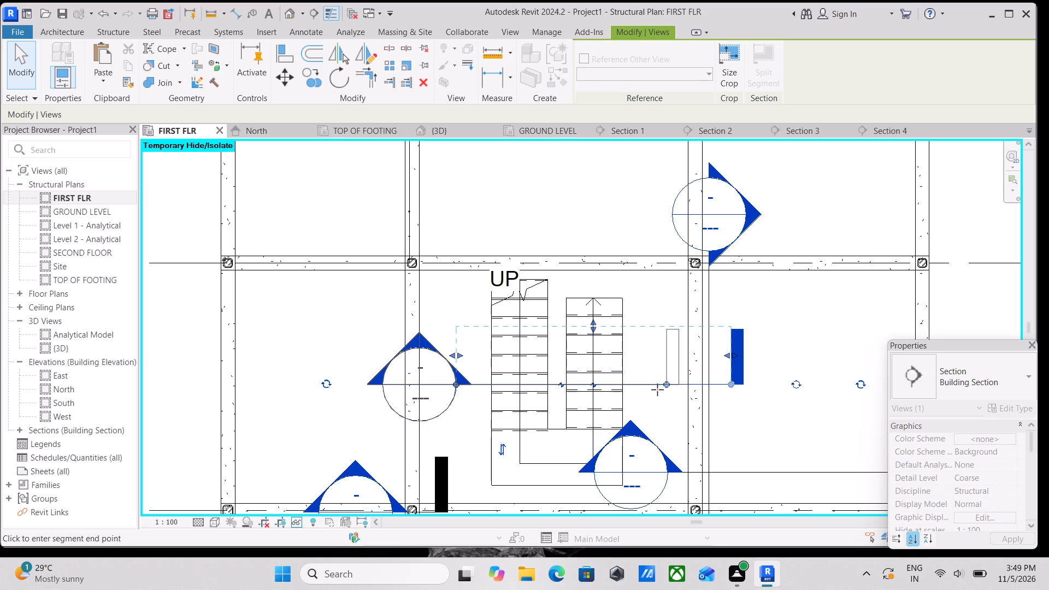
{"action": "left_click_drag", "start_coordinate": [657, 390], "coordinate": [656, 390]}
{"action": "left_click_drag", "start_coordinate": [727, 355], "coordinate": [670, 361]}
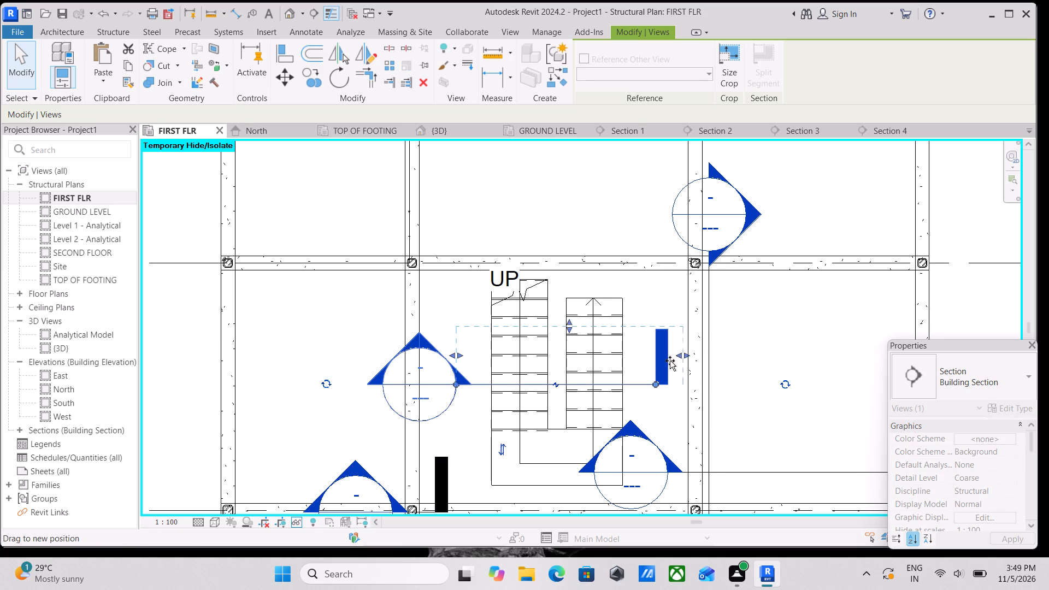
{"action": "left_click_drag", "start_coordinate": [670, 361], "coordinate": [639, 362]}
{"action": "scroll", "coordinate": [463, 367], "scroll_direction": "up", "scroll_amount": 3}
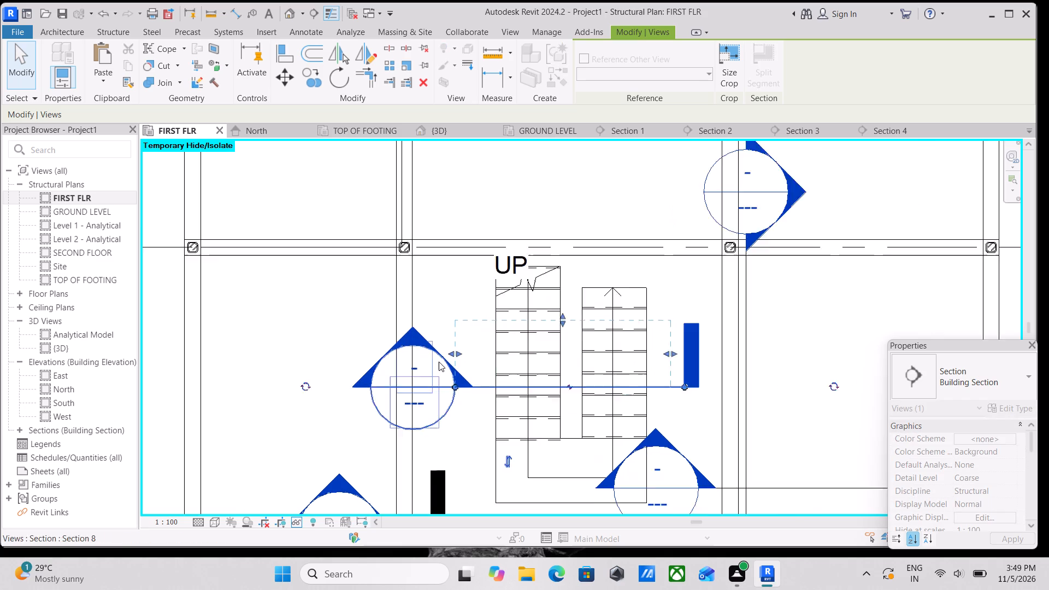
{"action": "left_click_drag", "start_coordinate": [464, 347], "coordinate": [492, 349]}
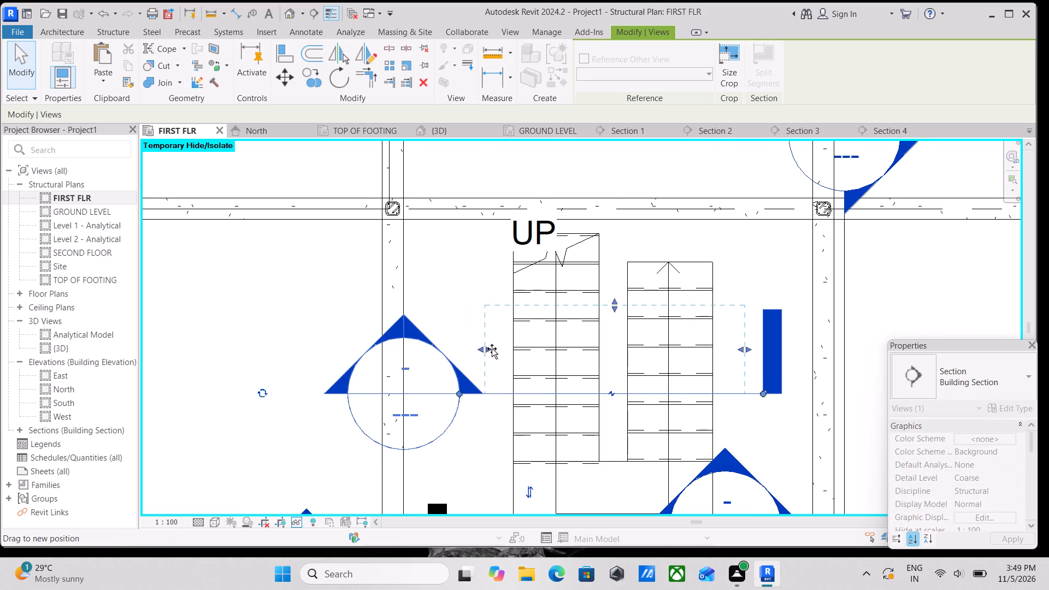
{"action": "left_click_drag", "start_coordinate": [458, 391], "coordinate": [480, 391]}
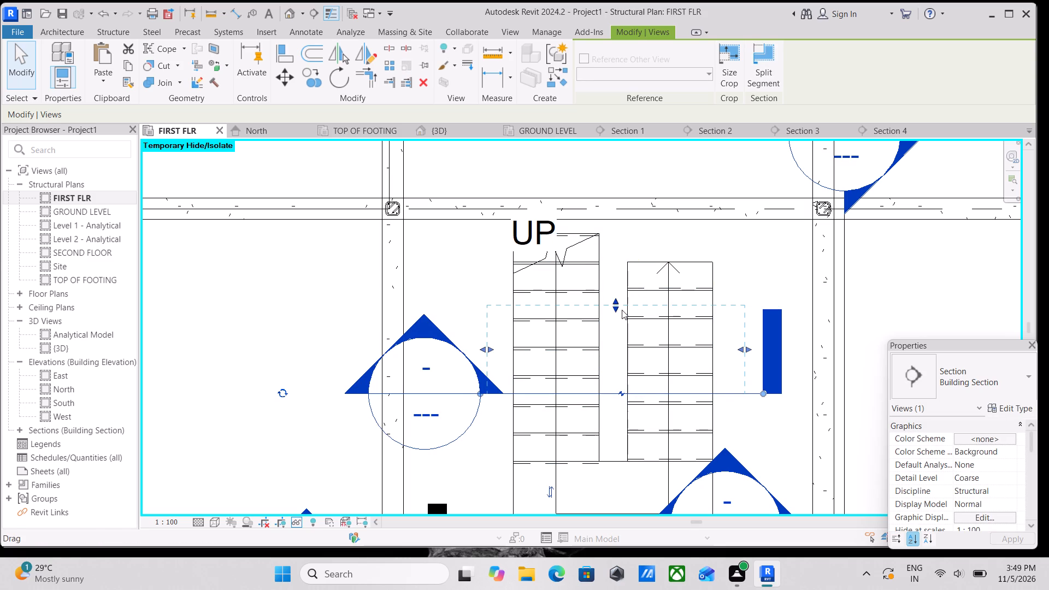
Open the new section's view, examine how it cuts the stairs from GROUND LEVEL to SECOND FLOOR, and close it.
{"action": "right_click", "coordinate": [622, 310]}
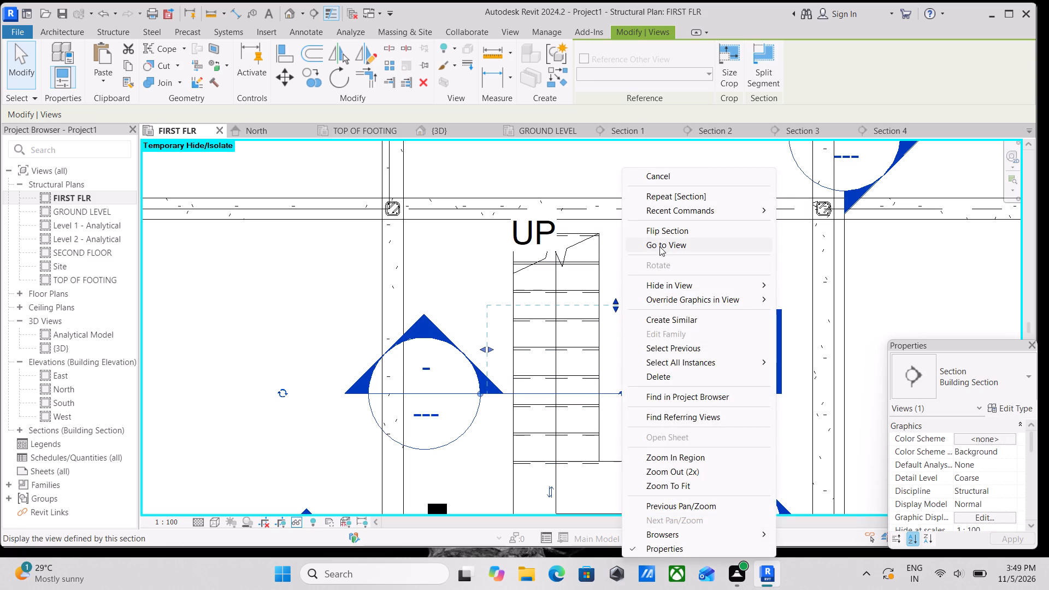
{"action": "left_click", "coordinate": [661, 245]}
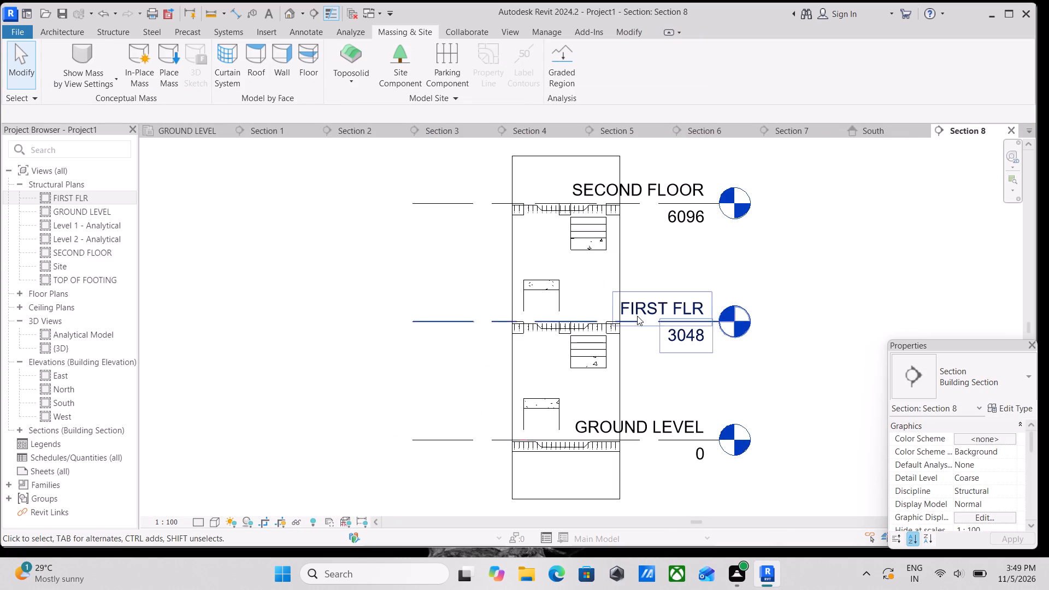
{"action": "scroll", "coordinate": [596, 350], "scroll_direction": "up", "scroll_amount": 6}
{"action": "scroll", "coordinate": [587, 370], "scroll_direction": "down", "scroll_amount": 3}
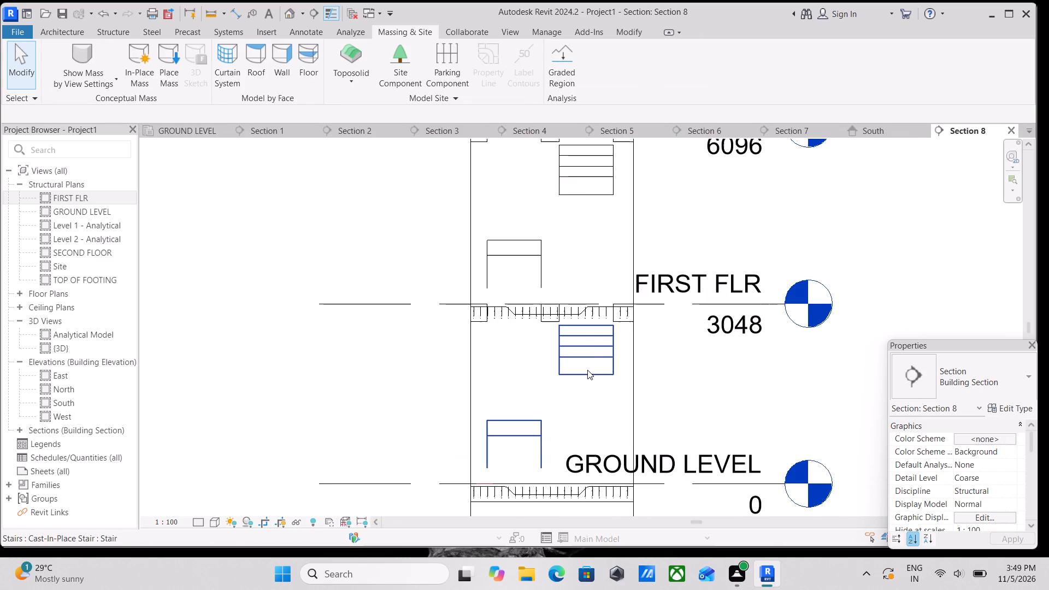
{"action": "scroll", "coordinate": [587, 370], "scroll_direction": "down", "scroll_amount": 3}
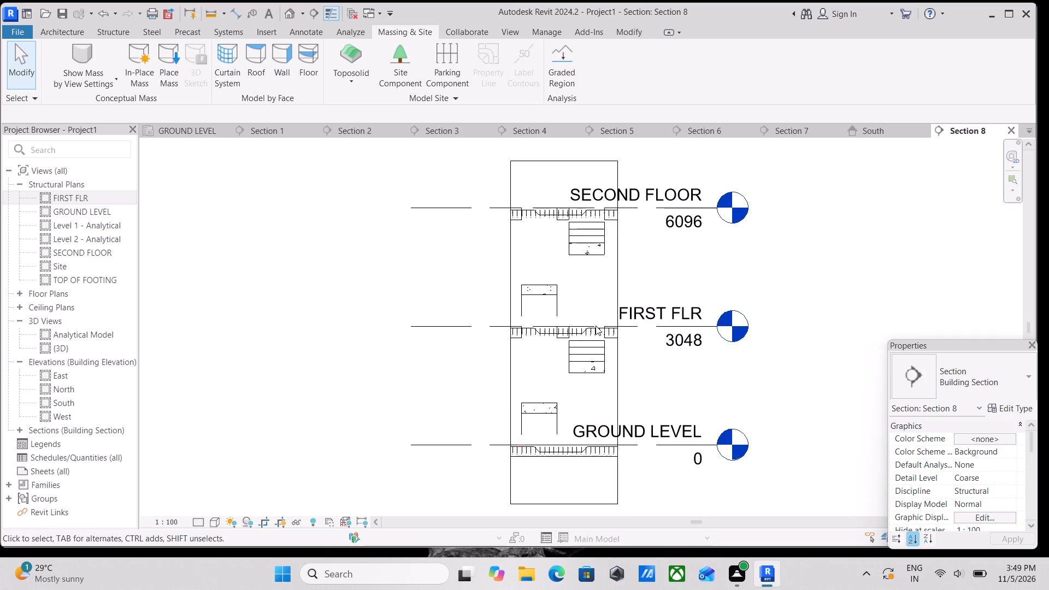
{"action": "left_click", "coordinate": [1009, 129]}
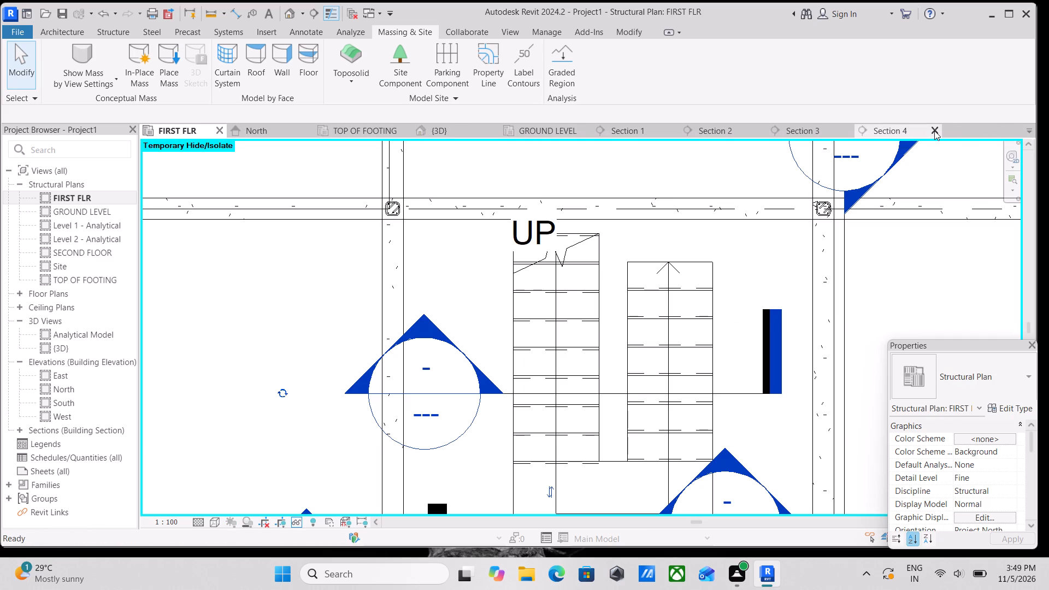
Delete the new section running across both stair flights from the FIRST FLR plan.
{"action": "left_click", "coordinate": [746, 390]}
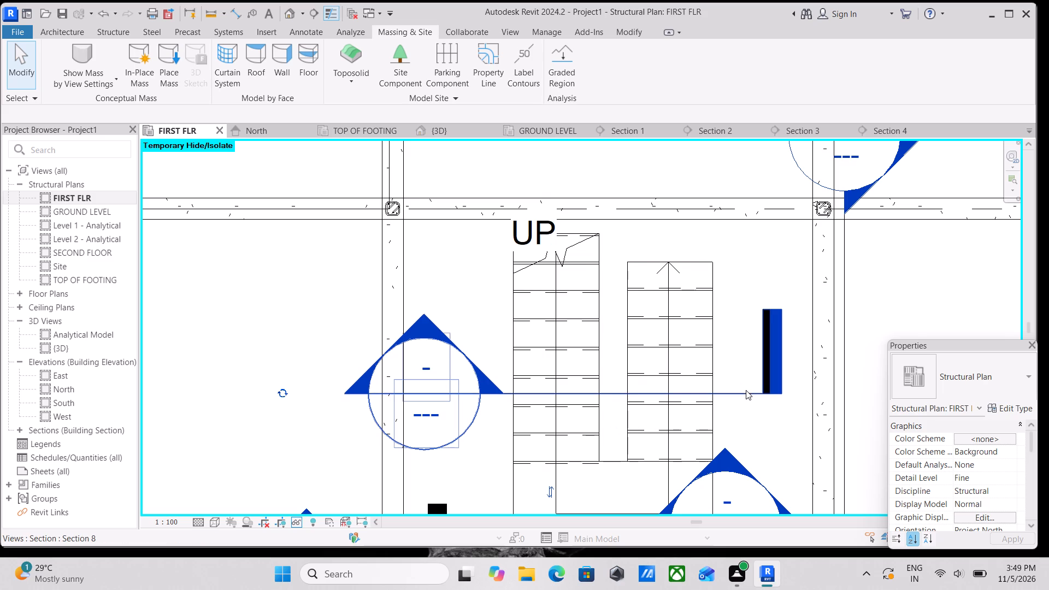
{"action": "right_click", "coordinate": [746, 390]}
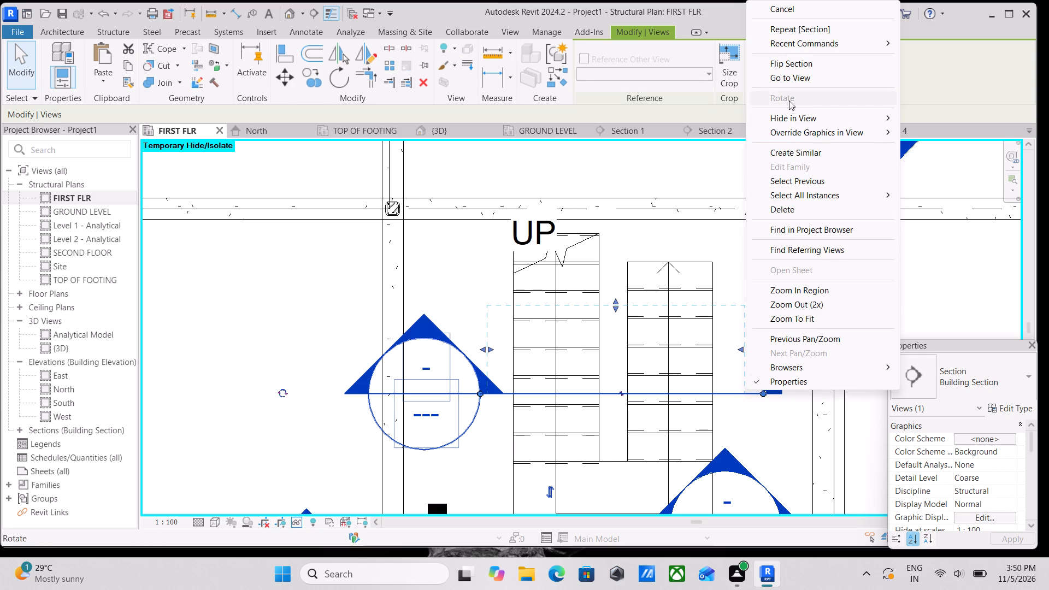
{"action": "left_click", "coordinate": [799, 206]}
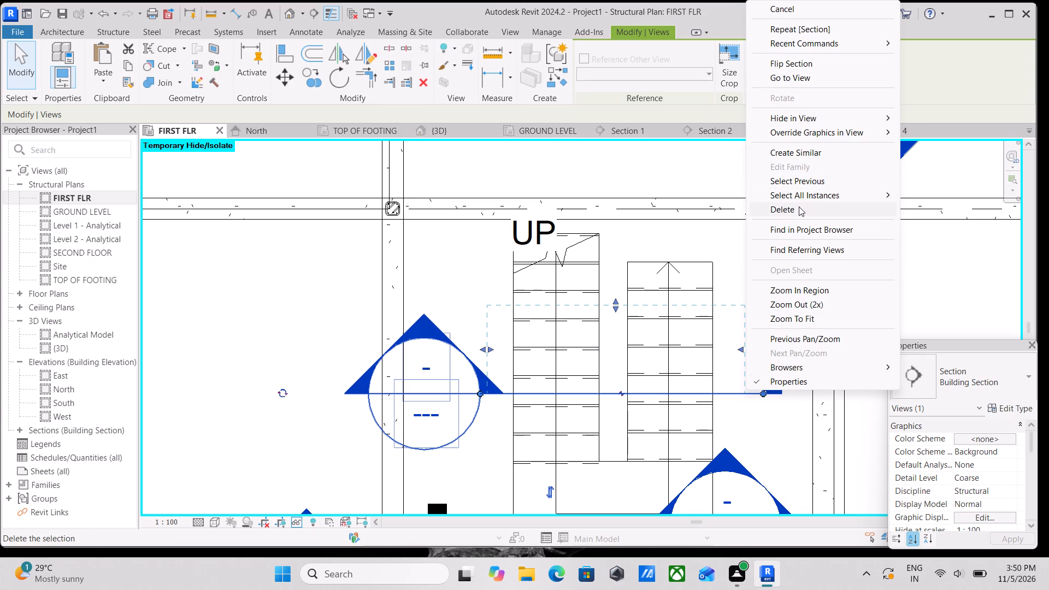
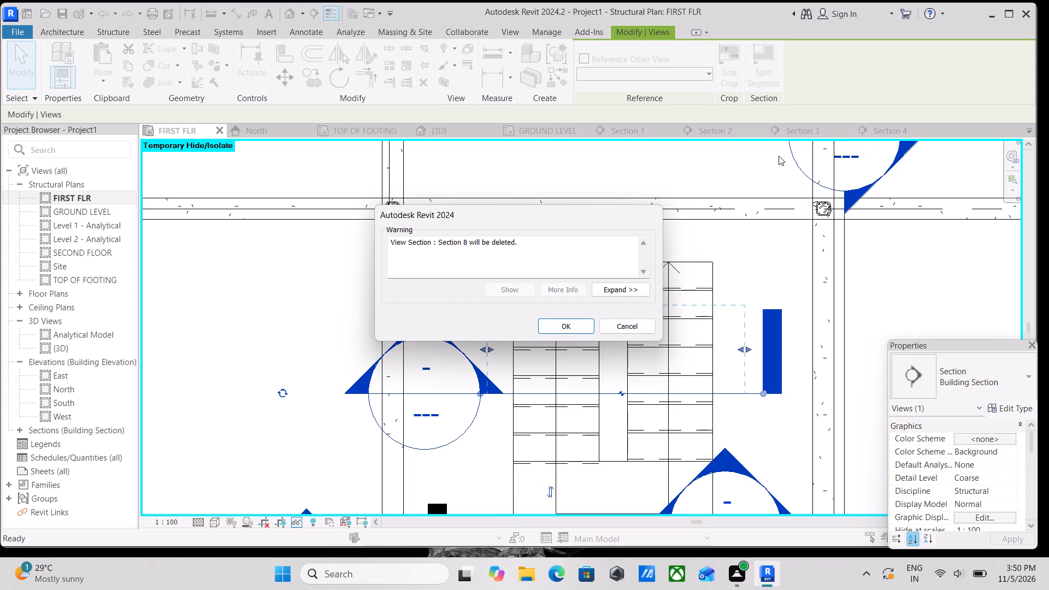
Delete the selected section marker along with its Section 8 view.
{"action": "left_click", "coordinate": [556, 323]}
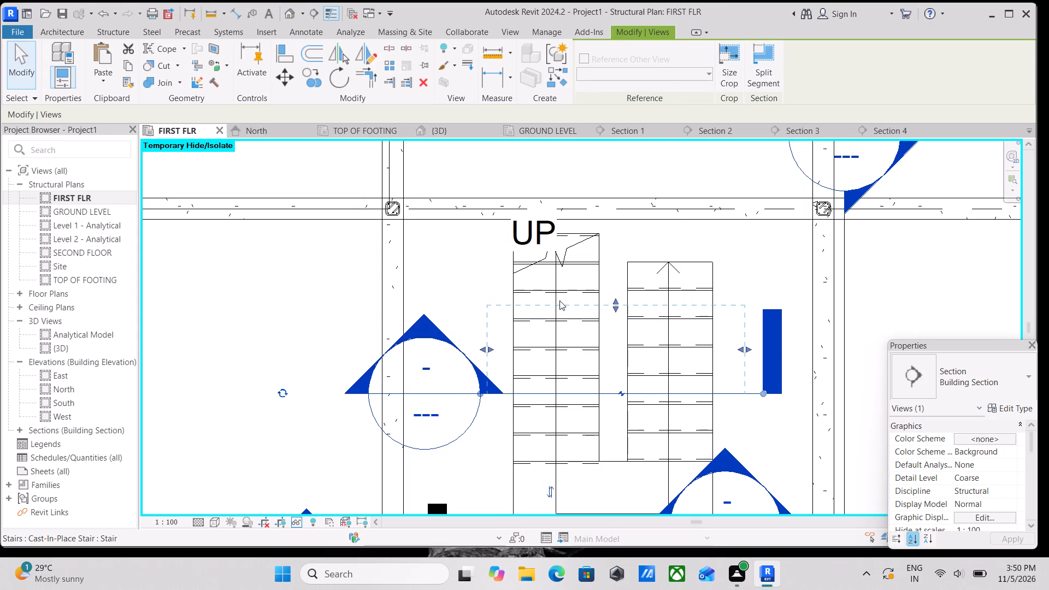
Draw a building section lengthwise through the UP stair flight, from above the stair to beyond the beam below the landing.
{"action": "scroll", "coordinate": [620, 255], "scroll_direction": "down", "scroll_amount": 1}
{"action": "middle_click_drag", "start_coordinate": [620, 255], "coordinate": [691, 268]}
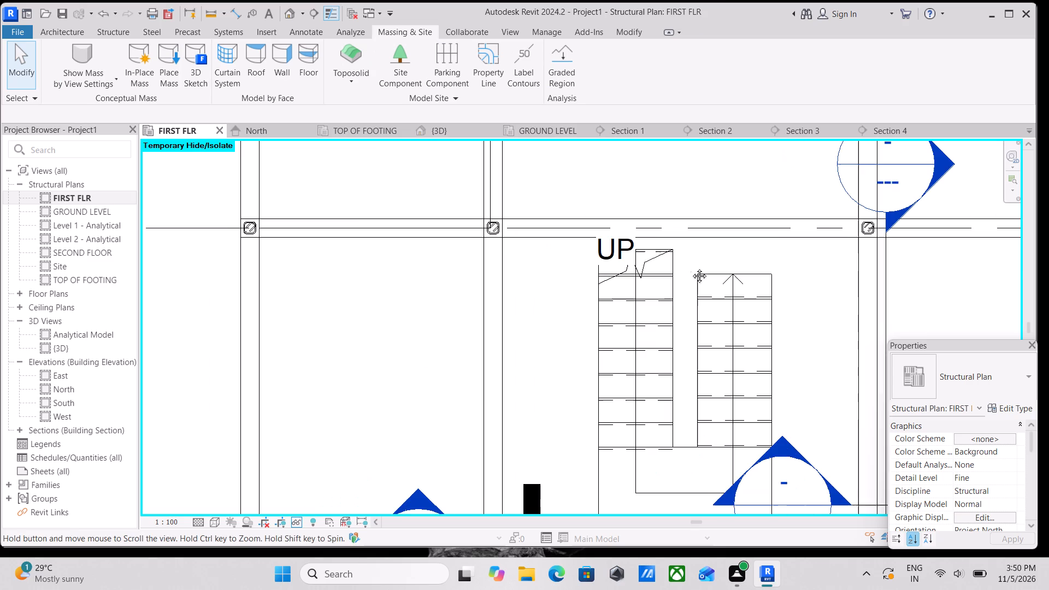
{"action": "left_click", "coordinate": [65, 27]}
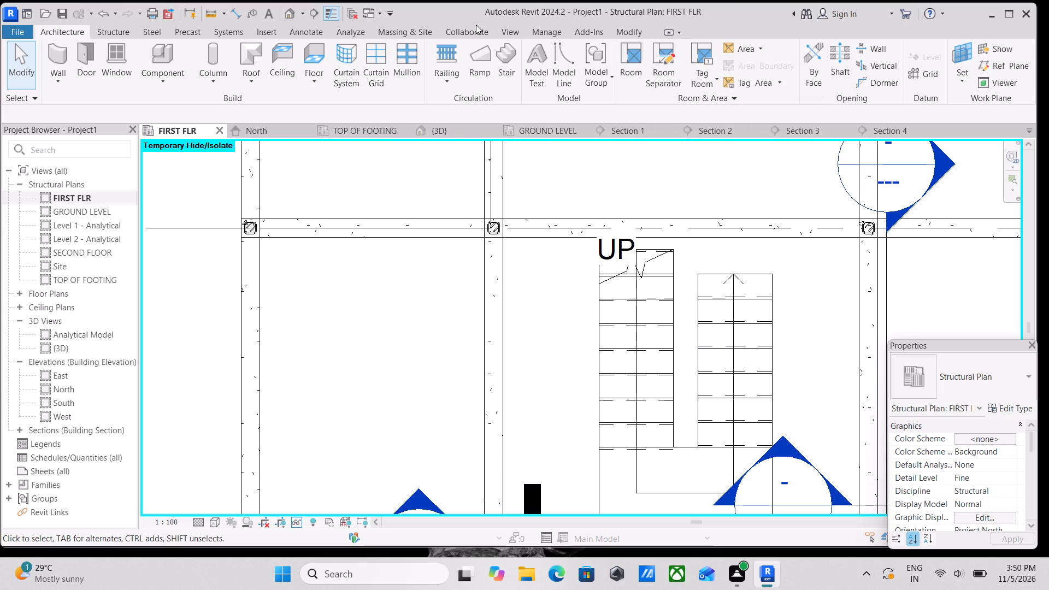
{"action": "left_click", "coordinate": [313, 15]}
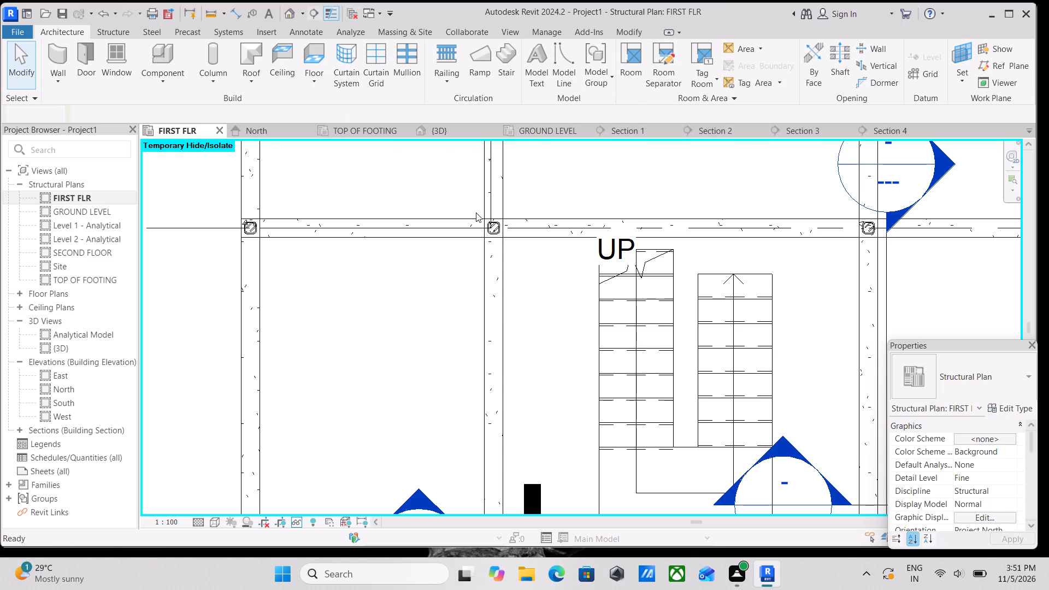
{"action": "scroll", "coordinate": [643, 250], "scroll_direction": "down", "scroll_amount": 2}
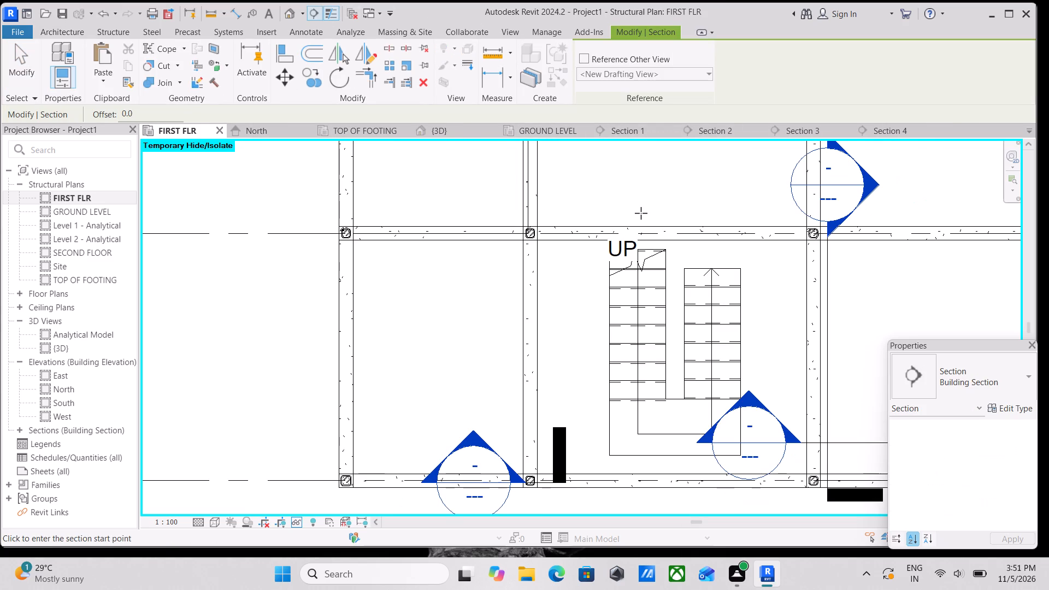
{"action": "left_click", "coordinate": [641, 213]}
{"action": "middle_click_drag", "start_coordinate": [634, 339], "coordinate": [664, 248]}
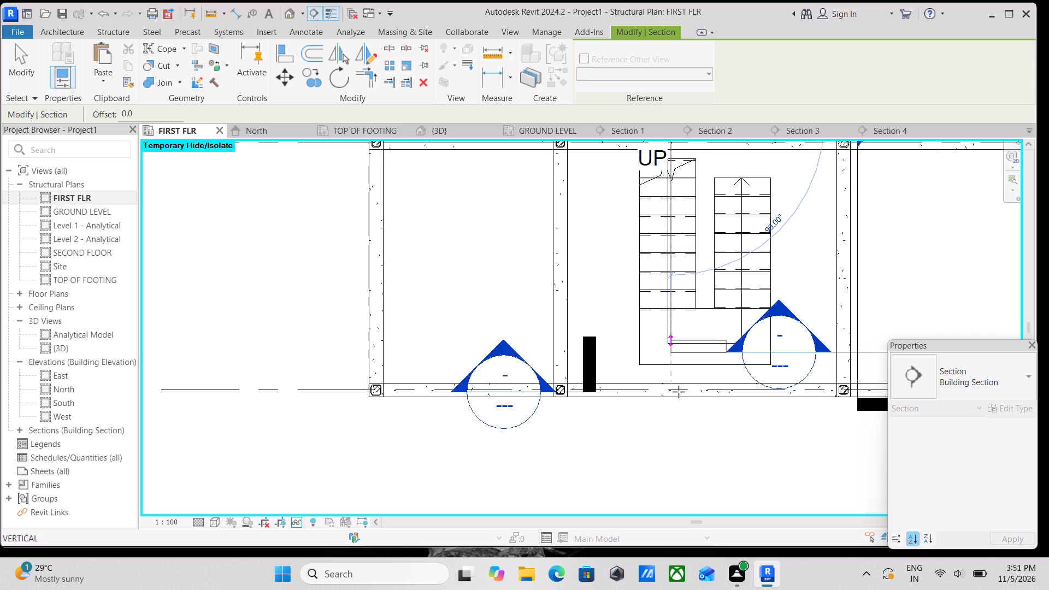
{"action": "left_click", "coordinate": [663, 418]}
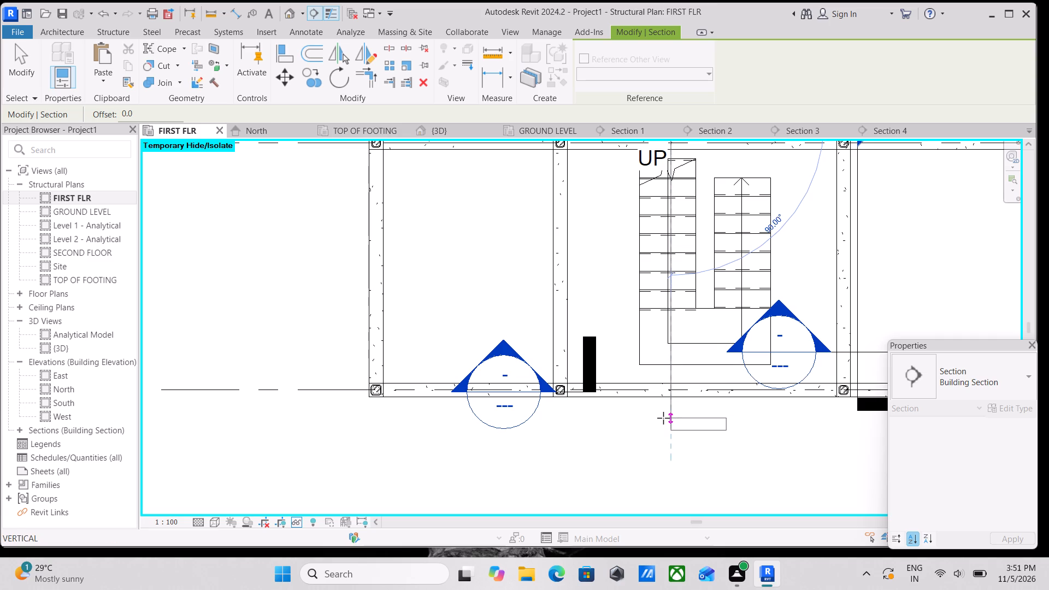
Reduce the new section's view depth so its far boundary falls within the second stair flight.
{"action": "scroll", "coordinate": [660, 308], "scroll_direction": "down", "scroll_amount": 1}
{"action": "middle_click_drag", "start_coordinate": [660, 308], "coordinate": [633, 379]}
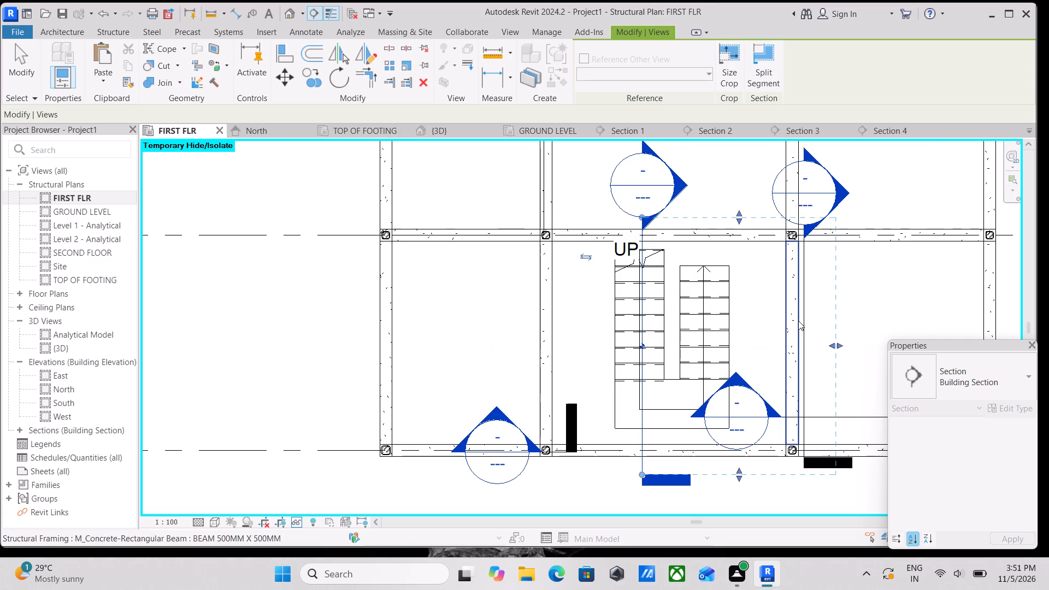
{"action": "left_click_drag", "start_coordinate": [832, 341], "coordinate": [735, 345]}
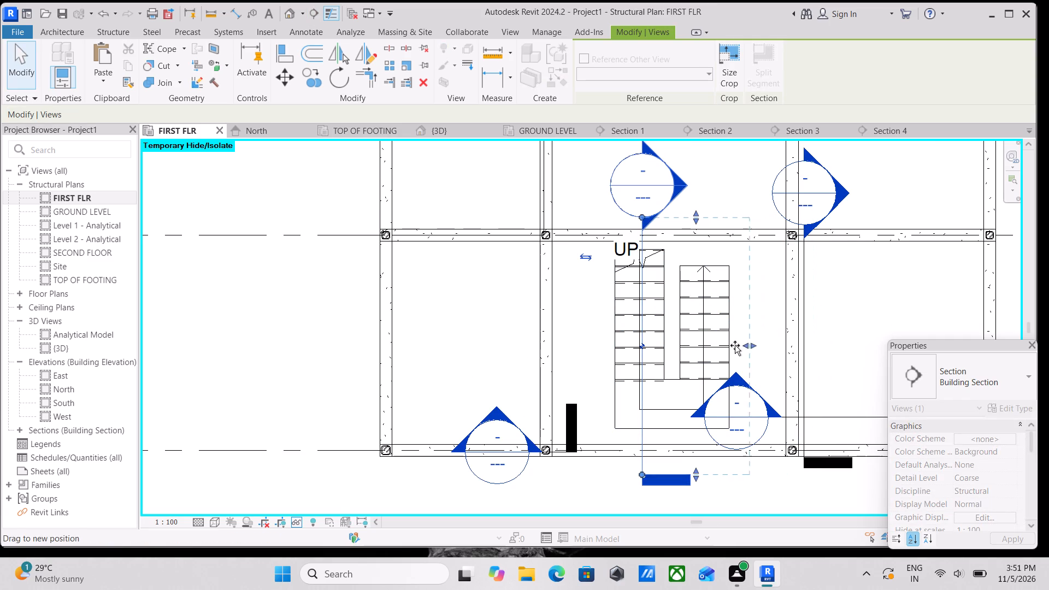
{"action": "left_click_drag", "start_coordinate": [735, 345], "coordinate": [708, 344]}
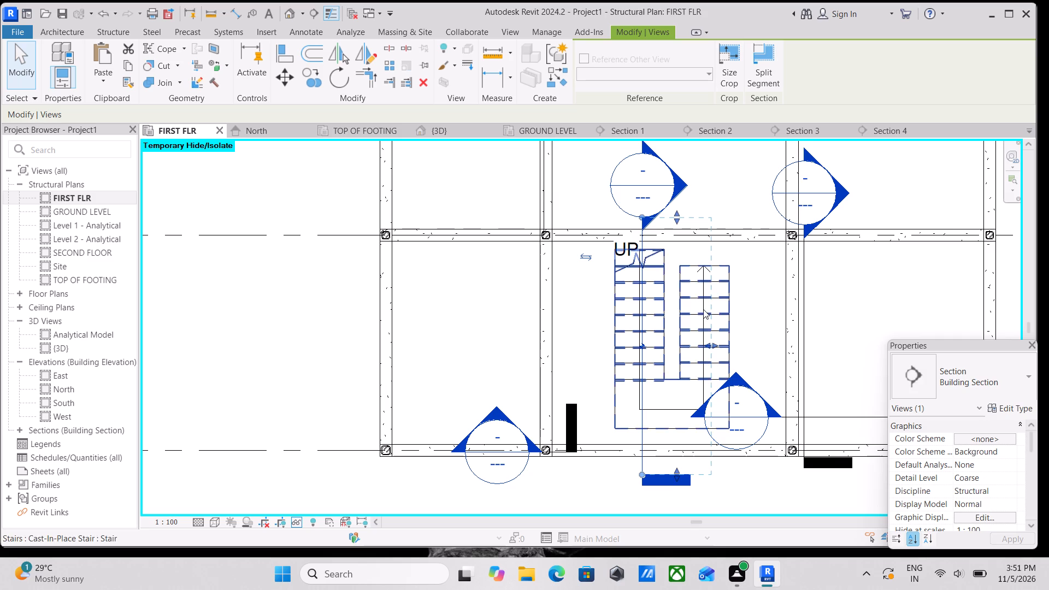
Open the new section's view at the stair flights between GROUND LEVEL and FIRST FLR.
{"action": "right_click", "coordinate": [664, 219]}
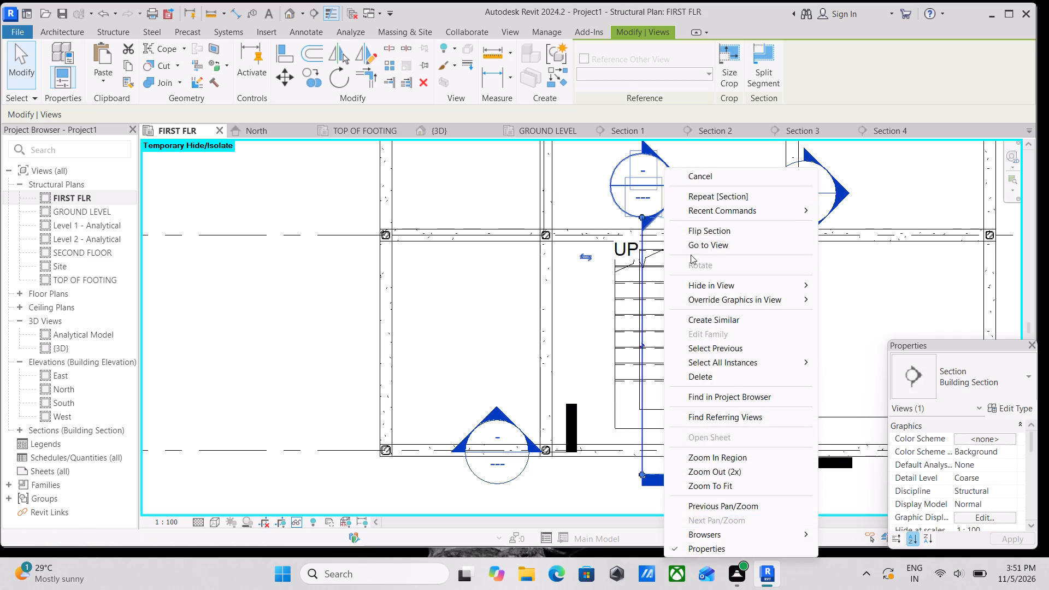
{"action": "left_click", "coordinate": [702, 240]}
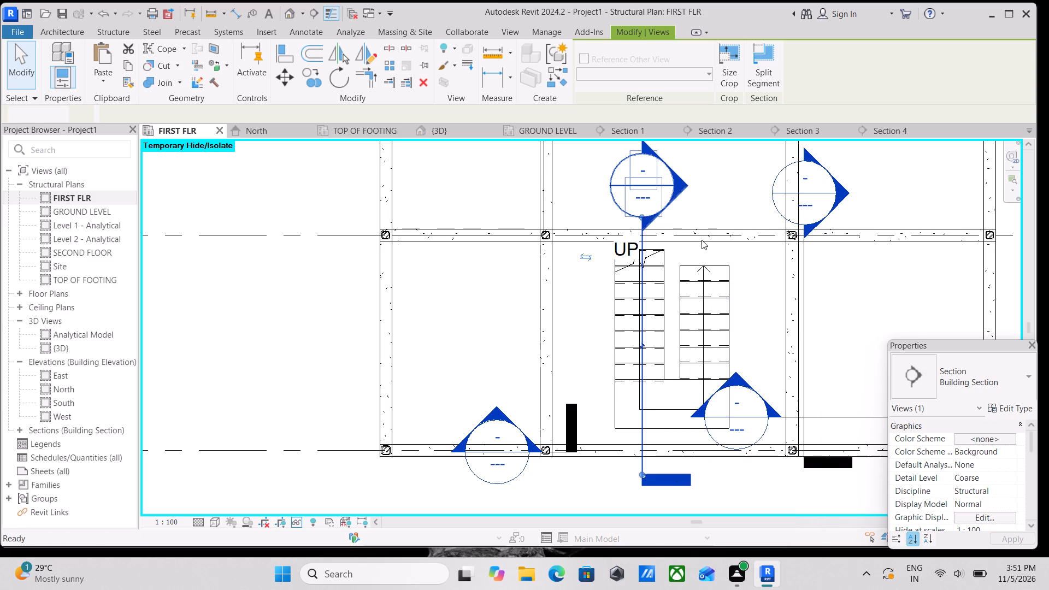
{"action": "scroll", "coordinate": [535, 399], "scroll_direction": "up", "scroll_amount": 4}
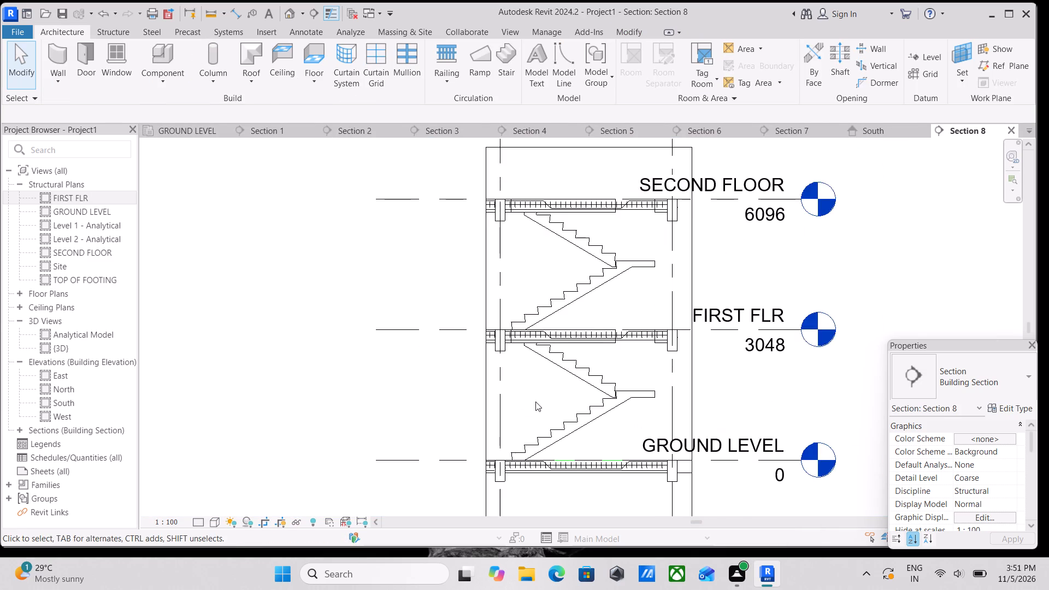
{"action": "scroll", "coordinate": [535, 402], "scroll_direction": "up", "scroll_amount": 1}
{"action": "middle_click_drag", "start_coordinate": [537, 402], "coordinate": [622, 380]}
{"action": "scroll", "coordinate": [653, 430], "scroll_direction": "up", "scroll_amount": 2}
{"action": "middle_click", "coordinate": [760, 365]}
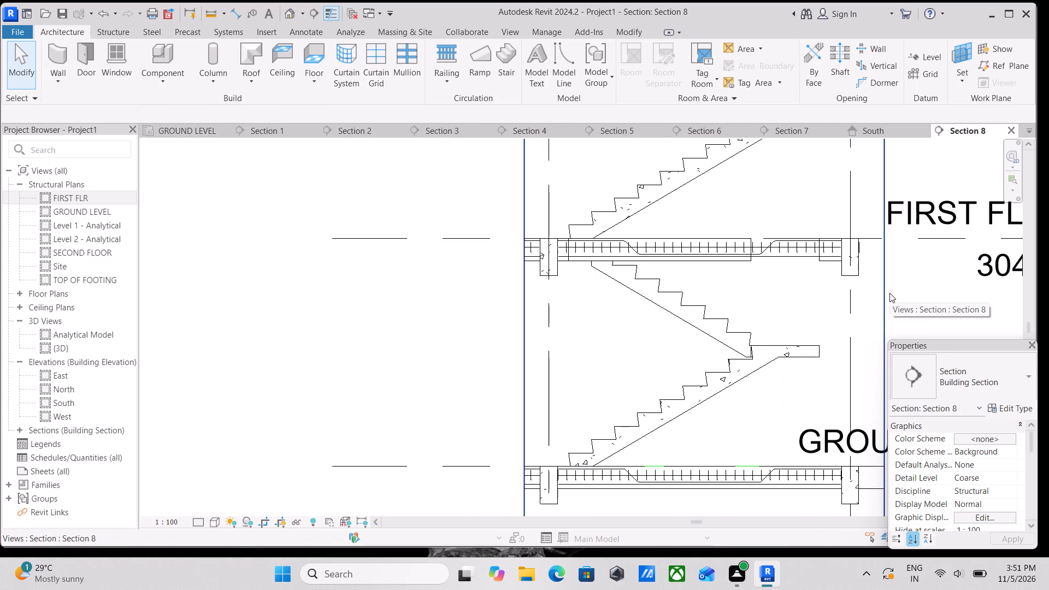
{"action": "scroll", "coordinate": [597, 449], "scroll_direction": "up", "scroll_amount": 3}
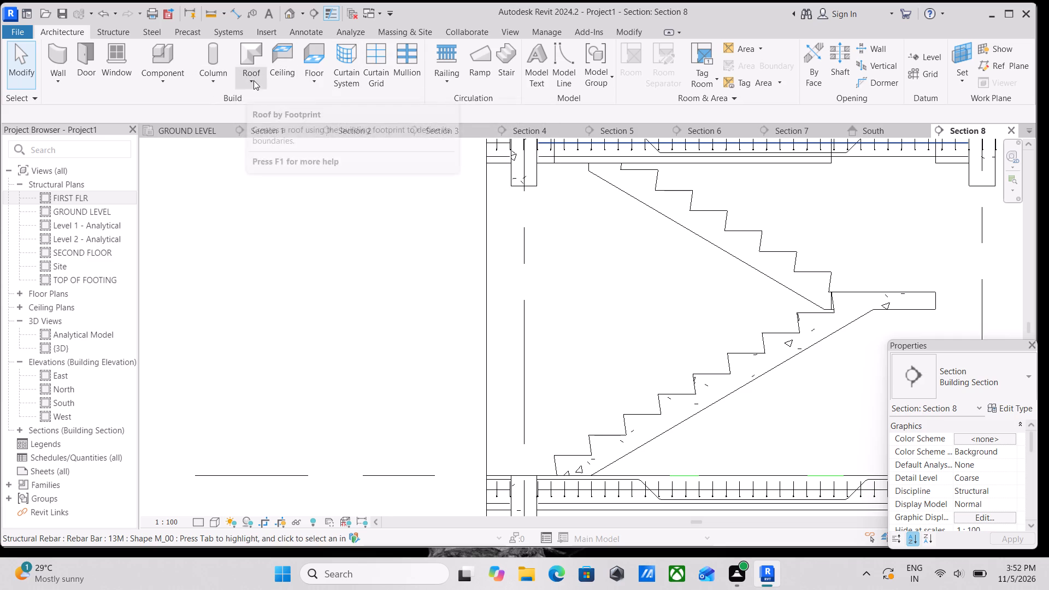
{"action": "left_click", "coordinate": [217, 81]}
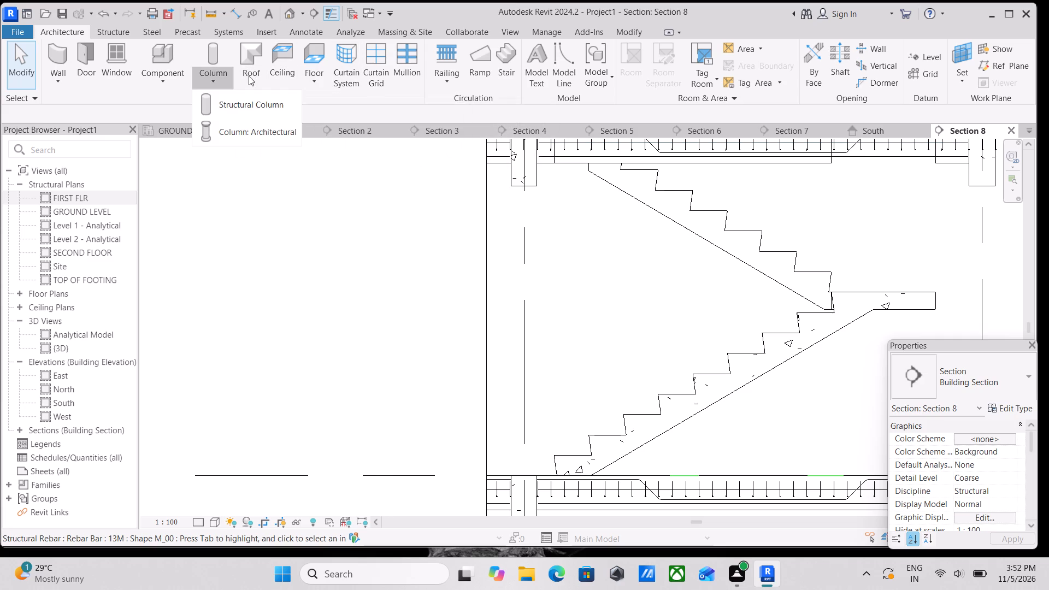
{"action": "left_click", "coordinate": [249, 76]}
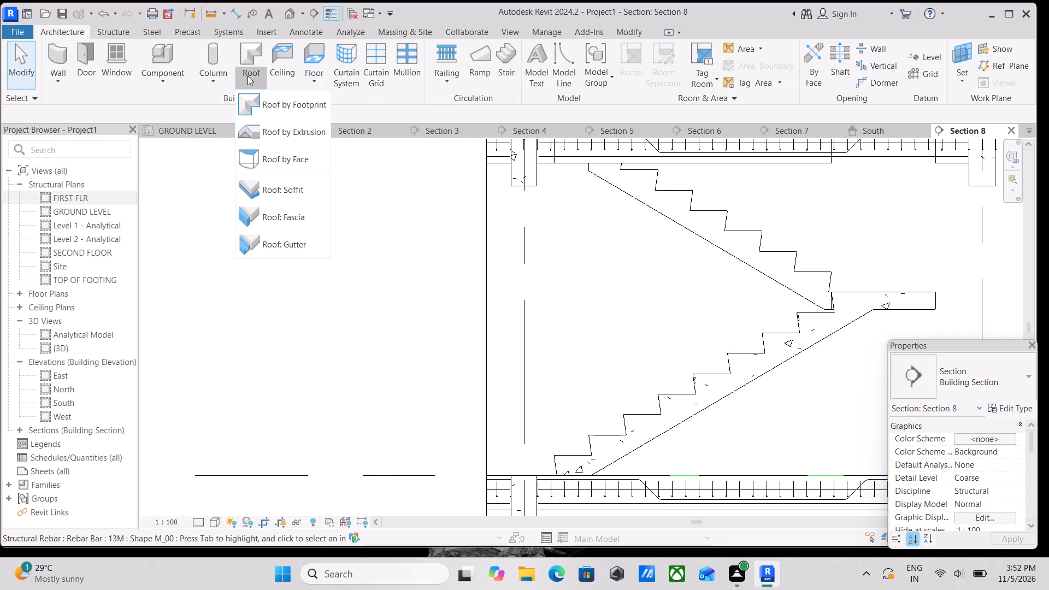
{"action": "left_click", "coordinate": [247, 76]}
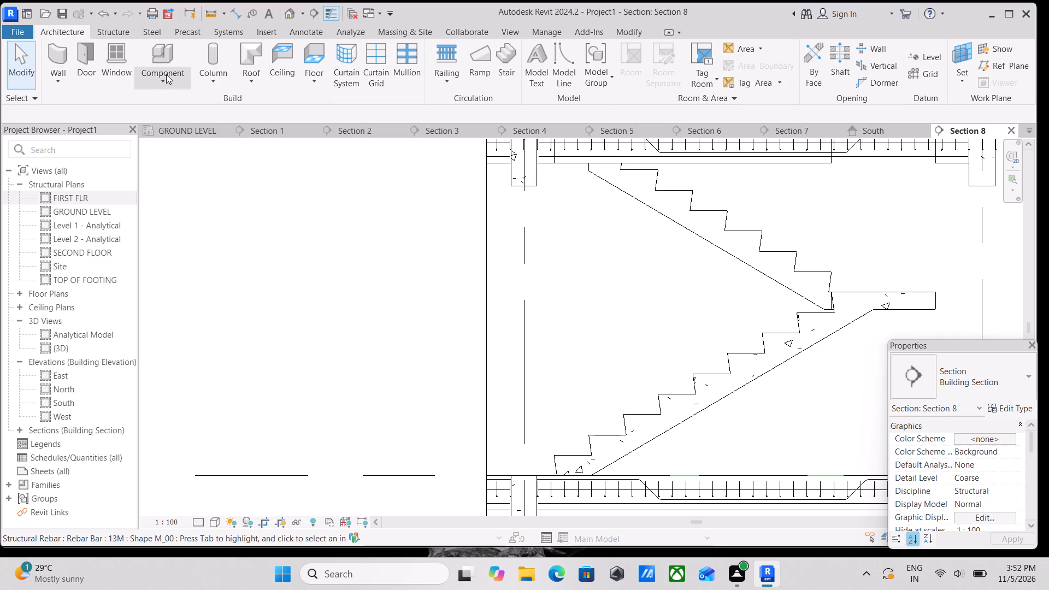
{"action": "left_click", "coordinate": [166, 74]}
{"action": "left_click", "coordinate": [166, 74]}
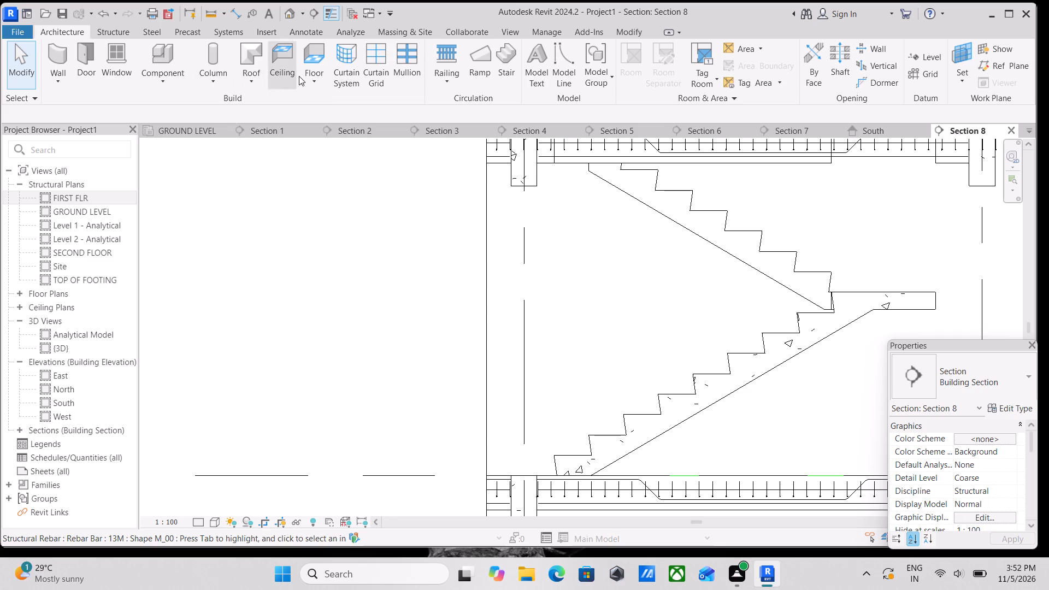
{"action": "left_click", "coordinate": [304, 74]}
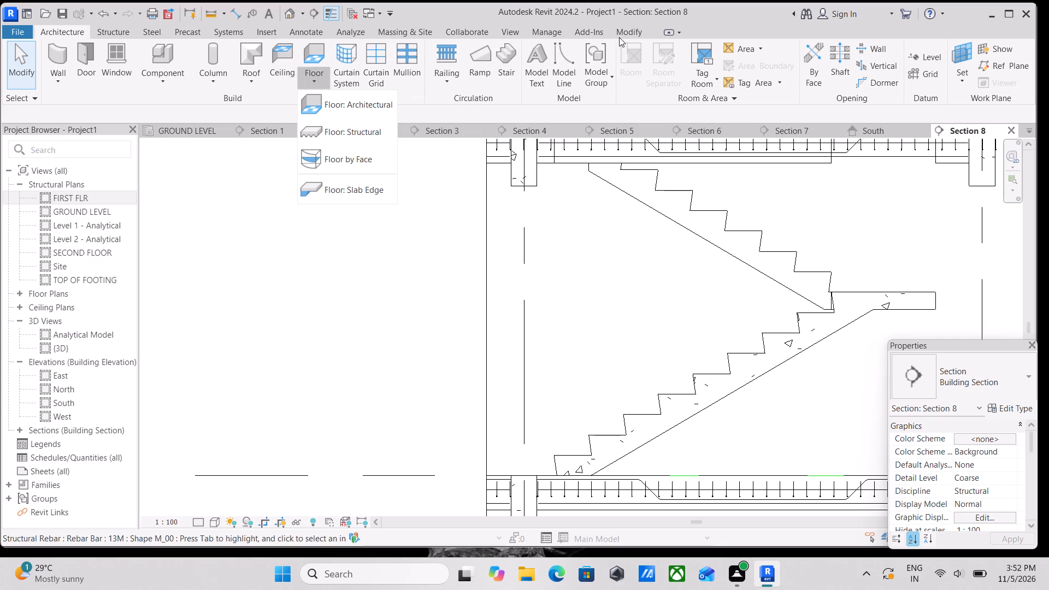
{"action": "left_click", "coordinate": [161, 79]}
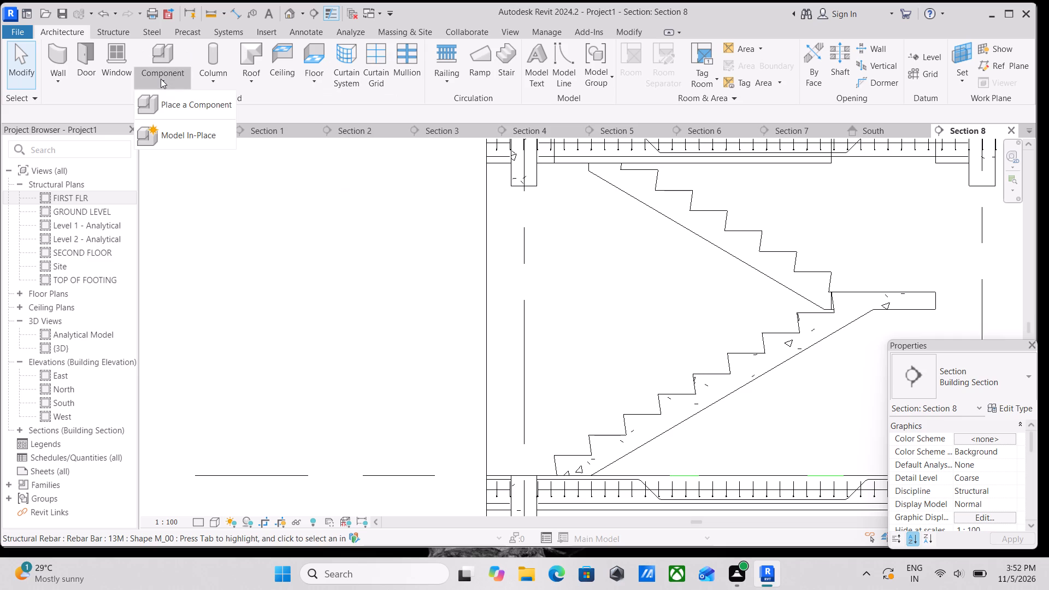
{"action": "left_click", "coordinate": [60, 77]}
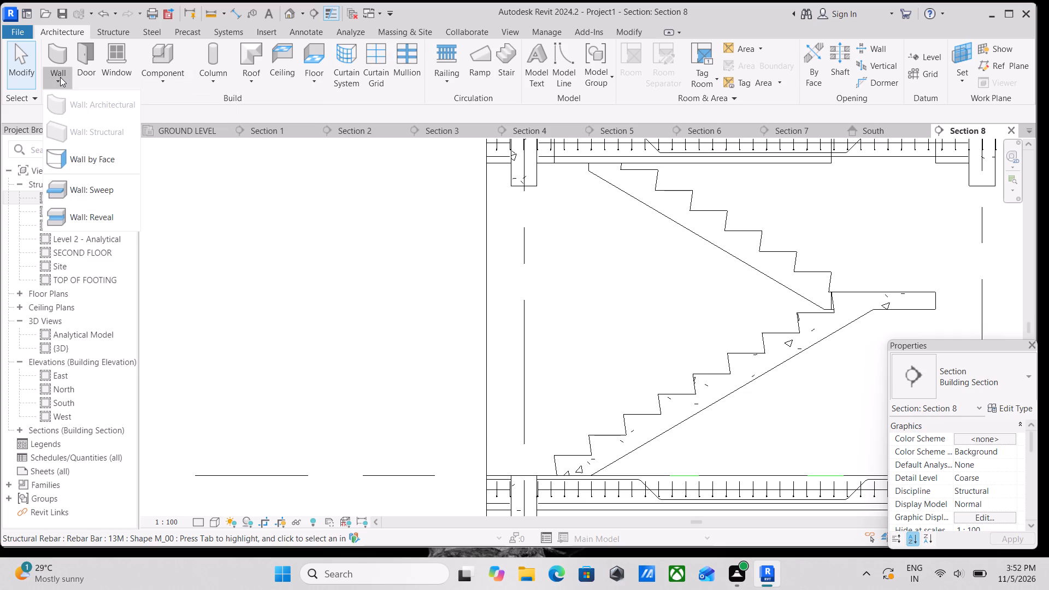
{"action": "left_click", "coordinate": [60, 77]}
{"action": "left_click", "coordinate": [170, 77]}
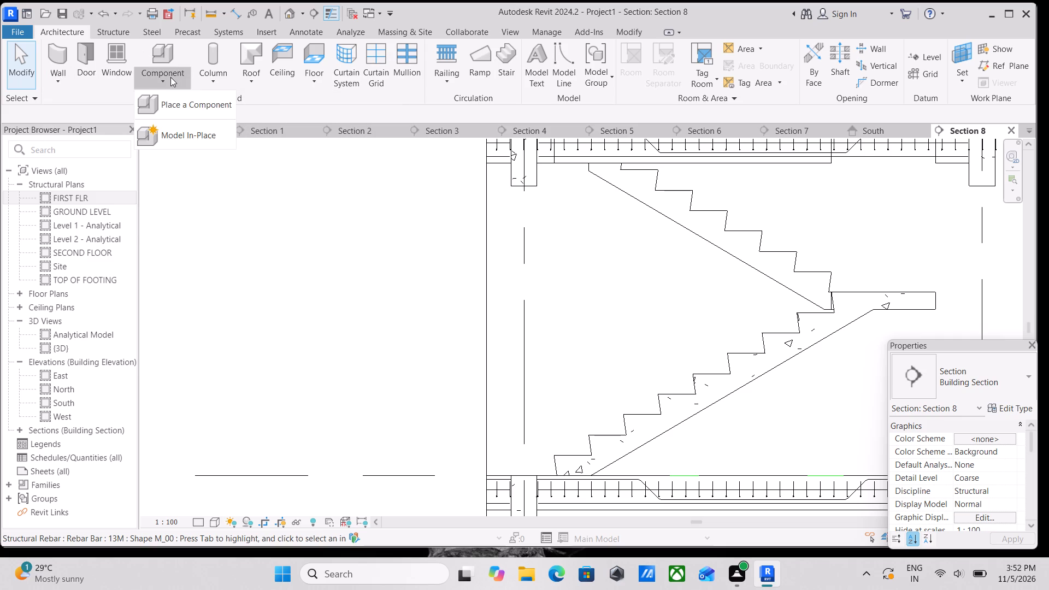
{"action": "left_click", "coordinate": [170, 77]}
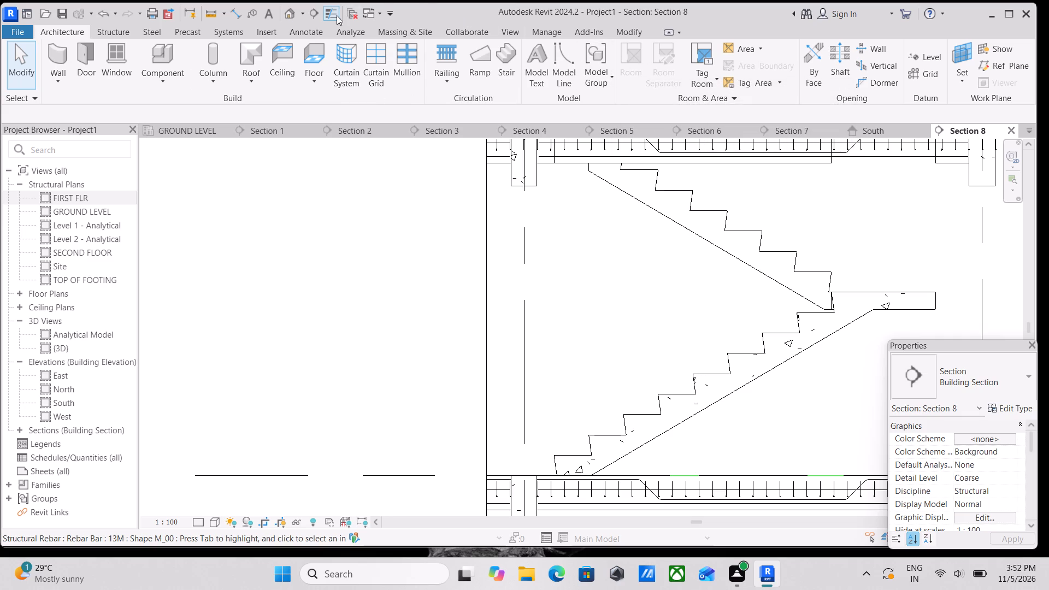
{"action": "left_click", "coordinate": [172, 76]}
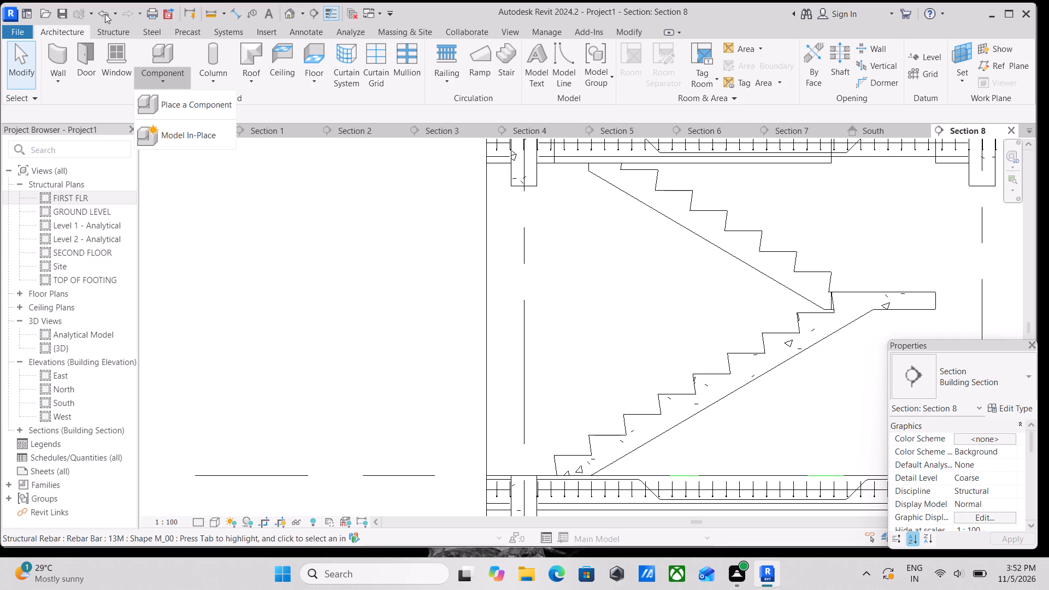
Place a straight 13M rebar of shape M_00, perpendicular to the section, inside the base of the lowest stair flight.
{"action": "left_click", "coordinate": [98, 31]}
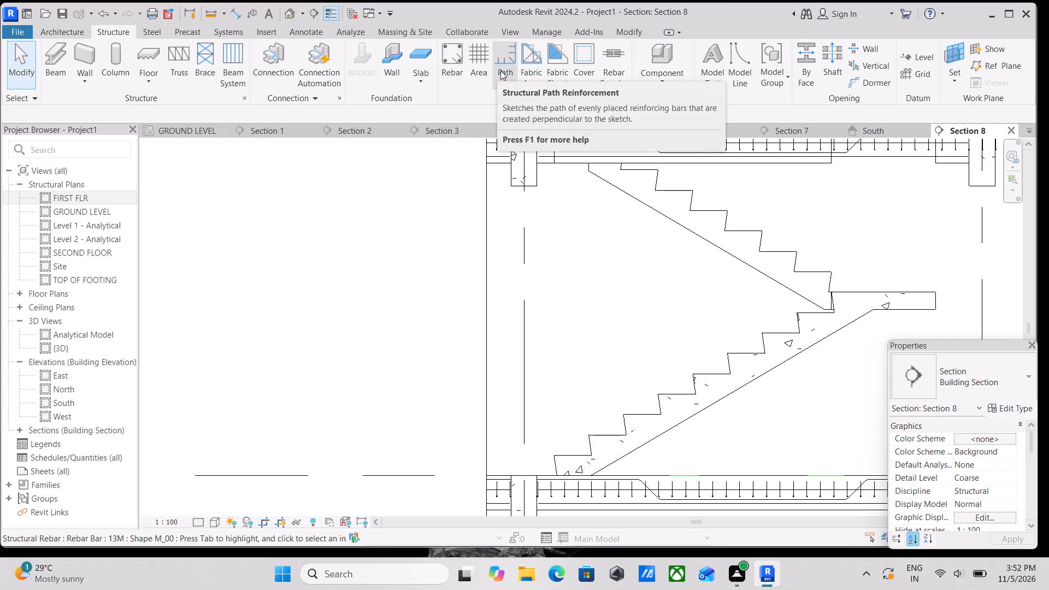
{"action": "left_click", "coordinate": [455, 62]}
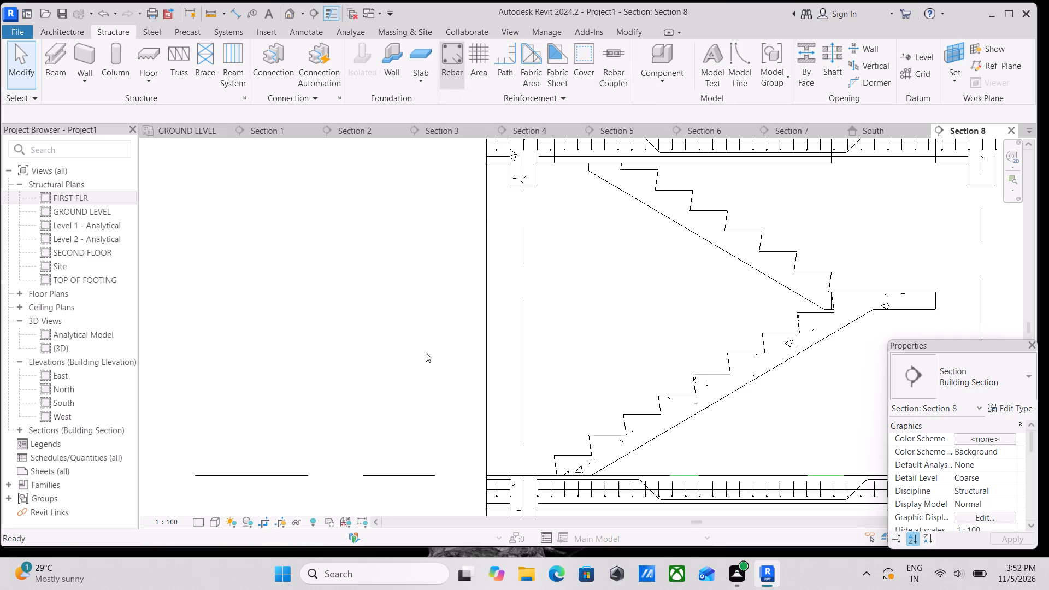
{"action": "middle_click_drag", "start_coordinate": [415, 352], "coordinate": [326, 276]}
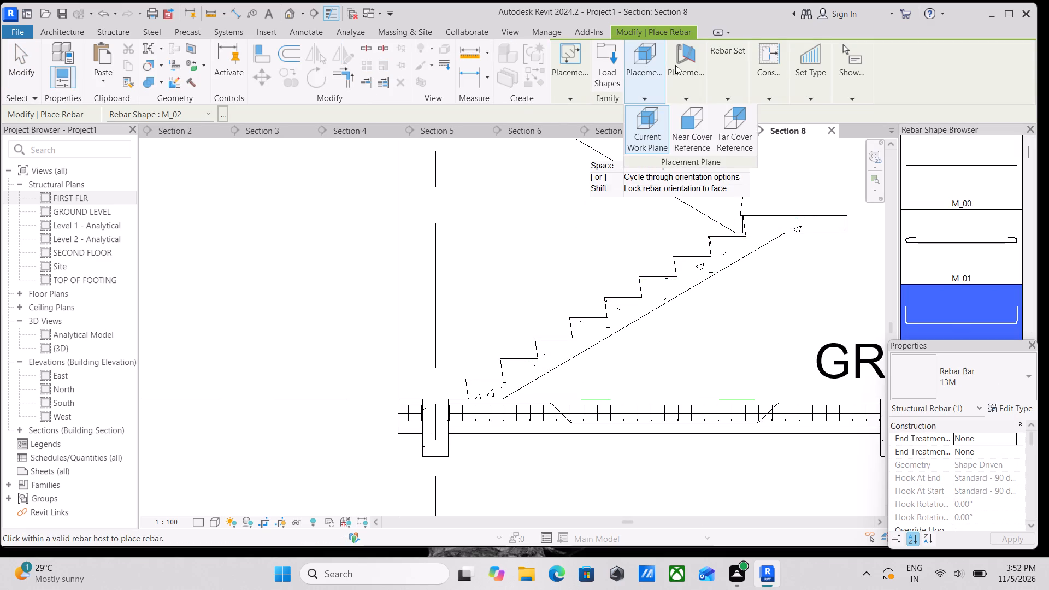
{"action": "scroll", "coordinate": [940, 221], "scroll_direction": "up", "scroll_amount": 8}
{"action": "left_click", "coordinate": [943, 156]}
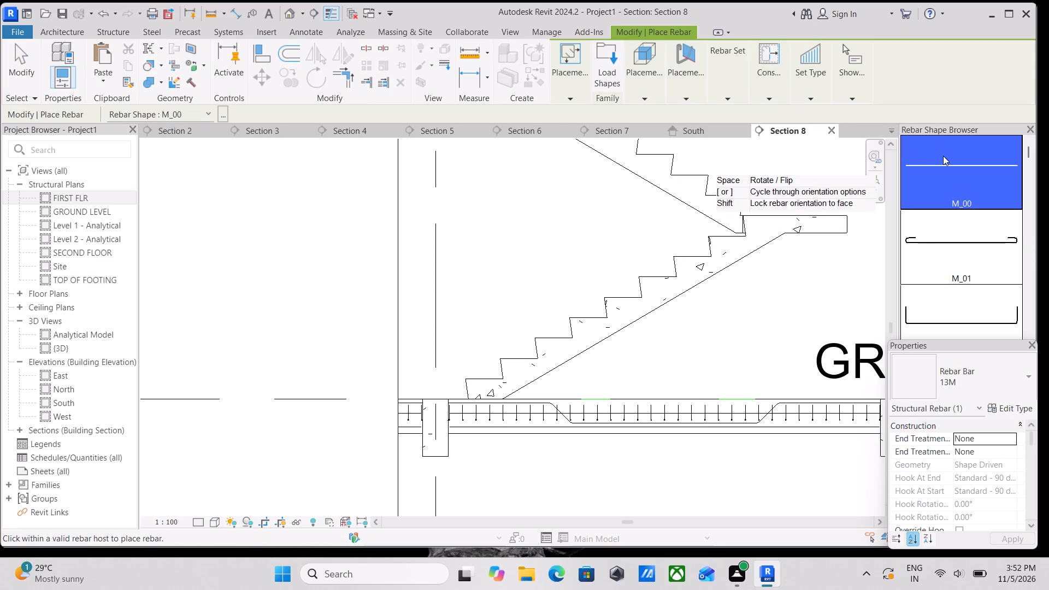
{"action": "scroll", "coordinate": [606, 331], "scroll_direction": "up", "scroll_amount": 3}
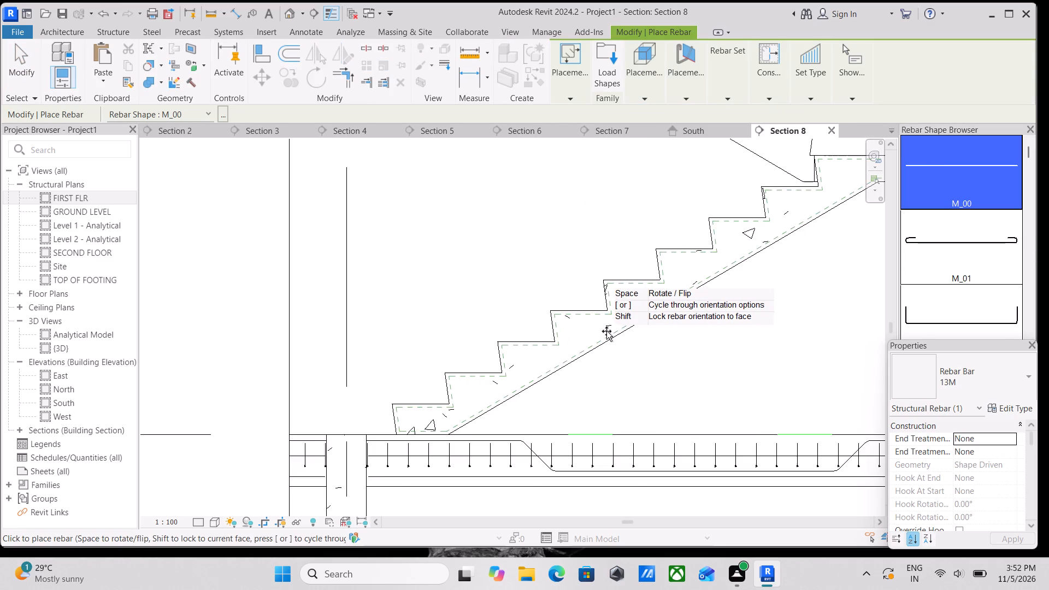
{"action": "scroll", "coordinate": [606, 331], "scroll_direction": "up", "scroll_amount": 4}
{"action": "scroll", "coordinate": [553, 341], "scroll_direction": "up", "scroll_amount": 1}
{"action": "middle_click_drag", "start_coordinate": [553, 341], "coordinate": [632, 251]}
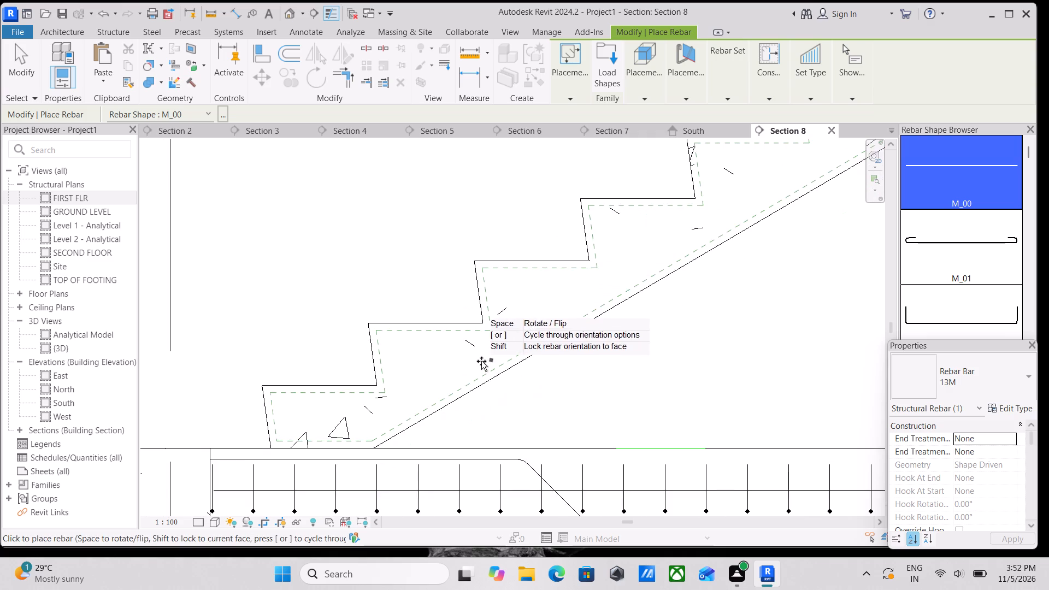
{"action": "middle_click_drag", "start_coordinate": [481, 361], "coordinate": [540, 291]}
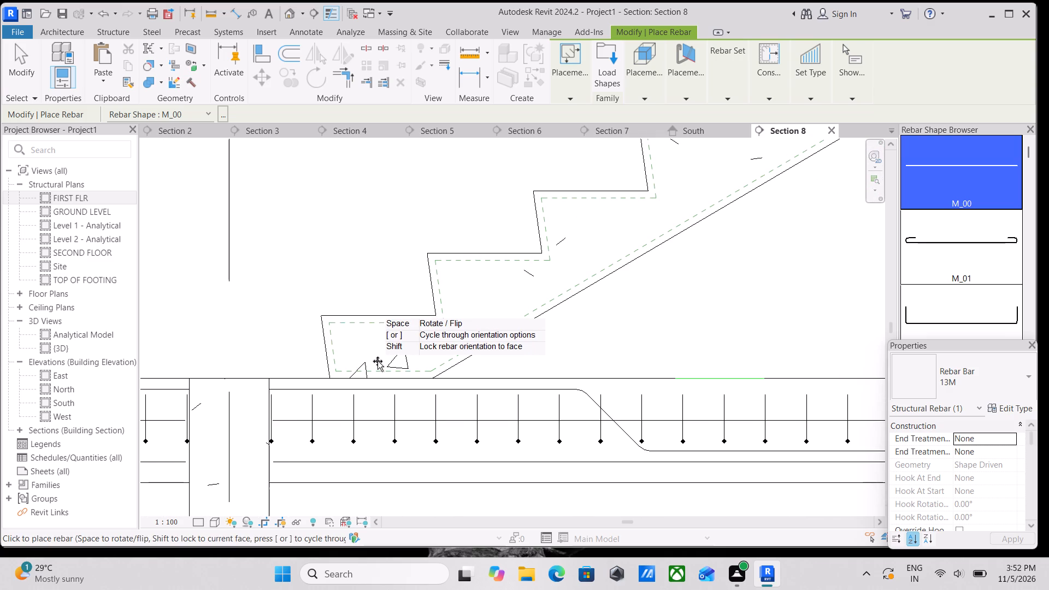
{"action": "scroll", "coordinate": [378, 361], "scroll_direction": "up", "scroll_amount": 2}
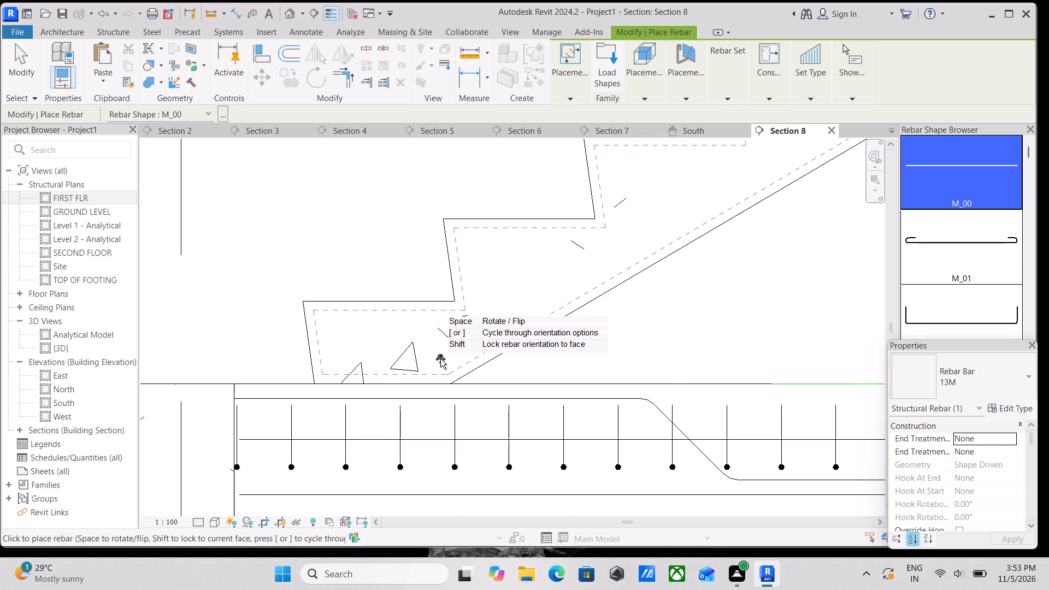
{"action": "left_click", "coordinate": [446, 356]}
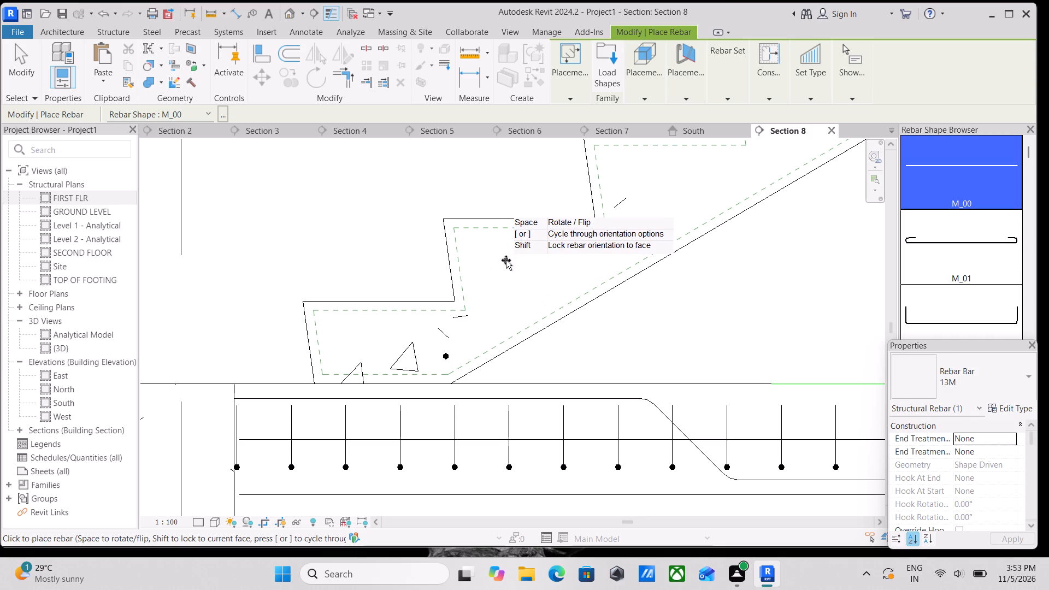
{"action": "key", "text": "Escape"}
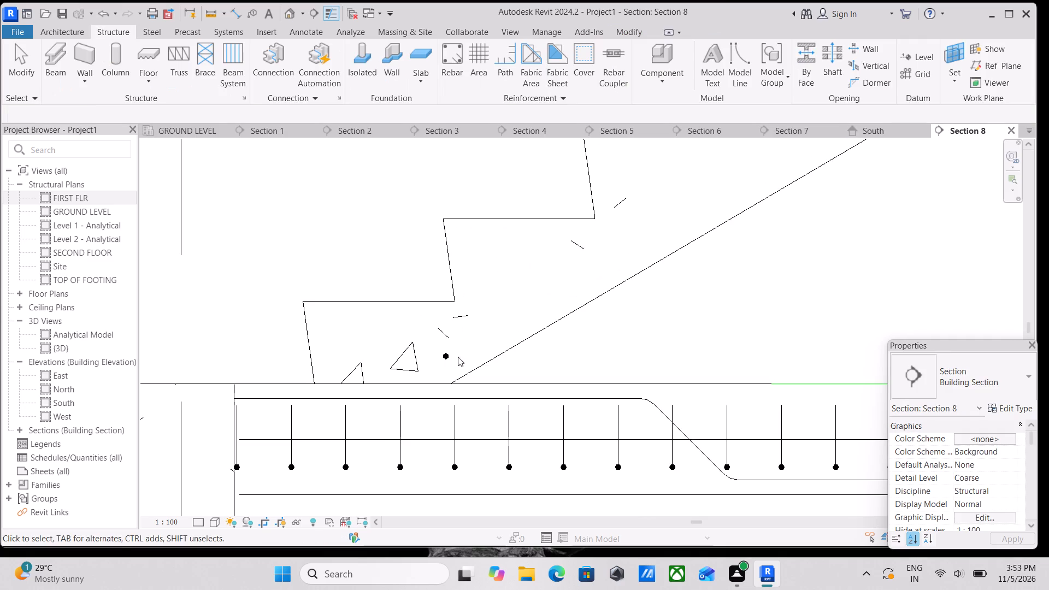
Set the 13M bar in the lowest step's base to a Maximum Spacing layout at 120 mm along the flight.
{"action": "left_click", "coordinate": [440, 351]}
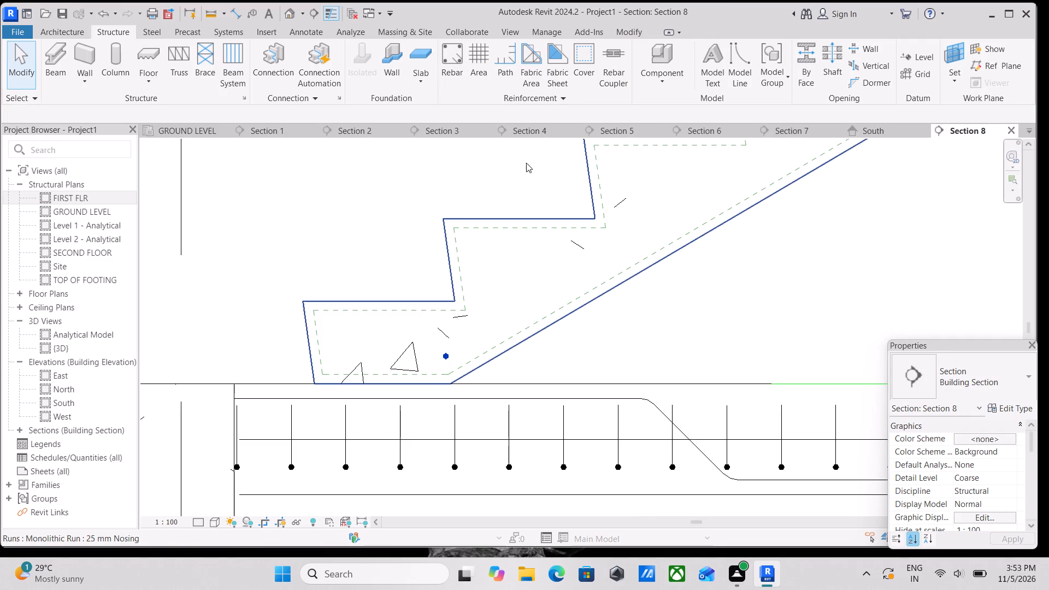
{"action": "scroll", "coordinate": [555, 240], "scroll_direction": "down", "scroll_amount": 2}
{"action": "middle_click_drag", "start_coordinate": [555, 241], "coordinate": [566, 296]}
{"action": "scroll", "coordinate": [558, 291], "scroll_direction": "down", "scroll_amount": 1}
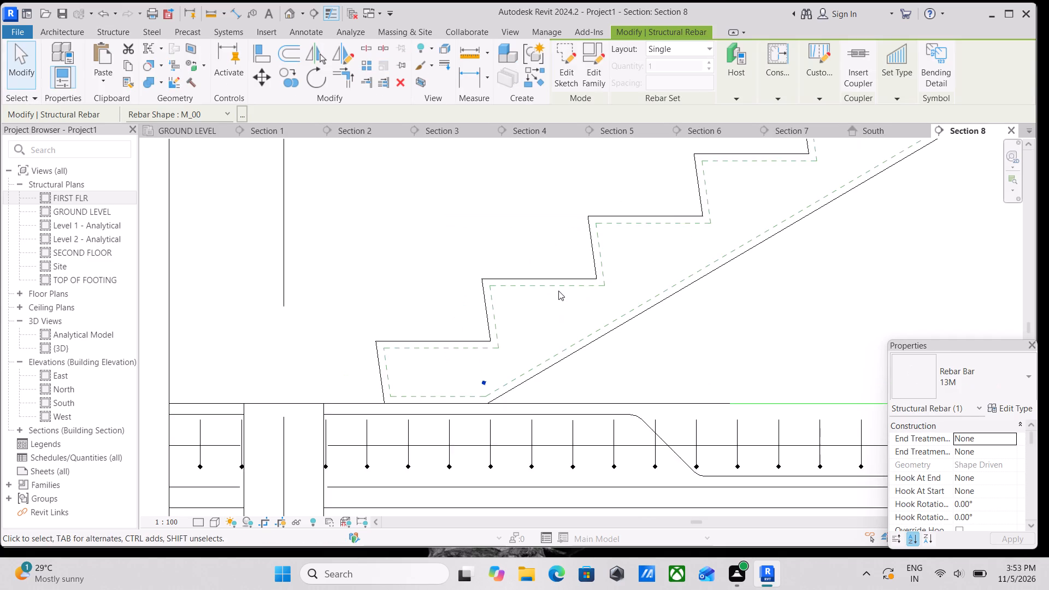
{"action": "scroll", "coordinate": [558, 291], "scroll_direction": "down", "scroll_amount": 1}
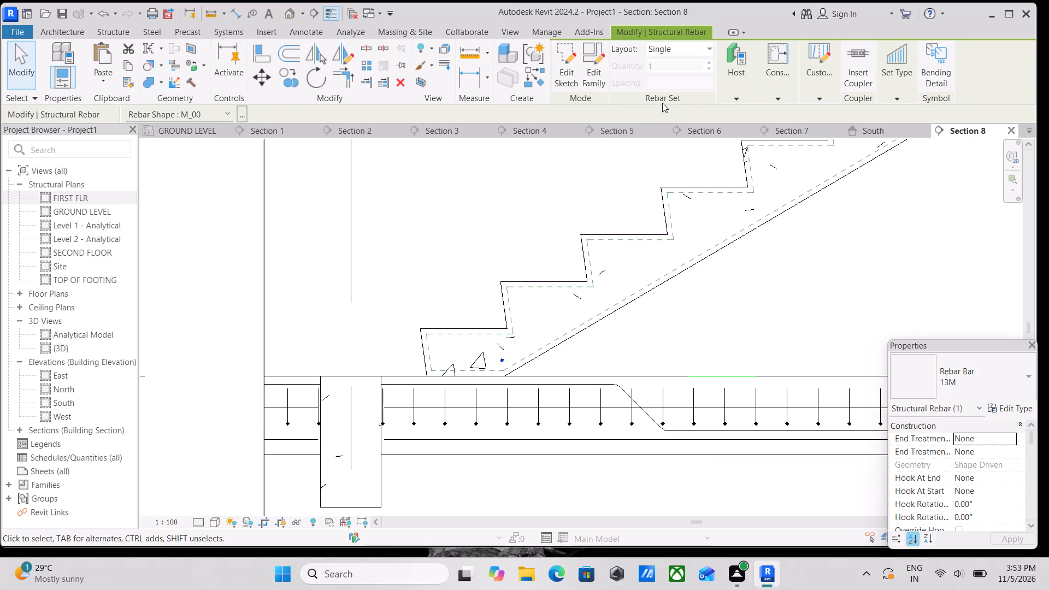
{"action": "left_click", "coordinate": [702, 46]}
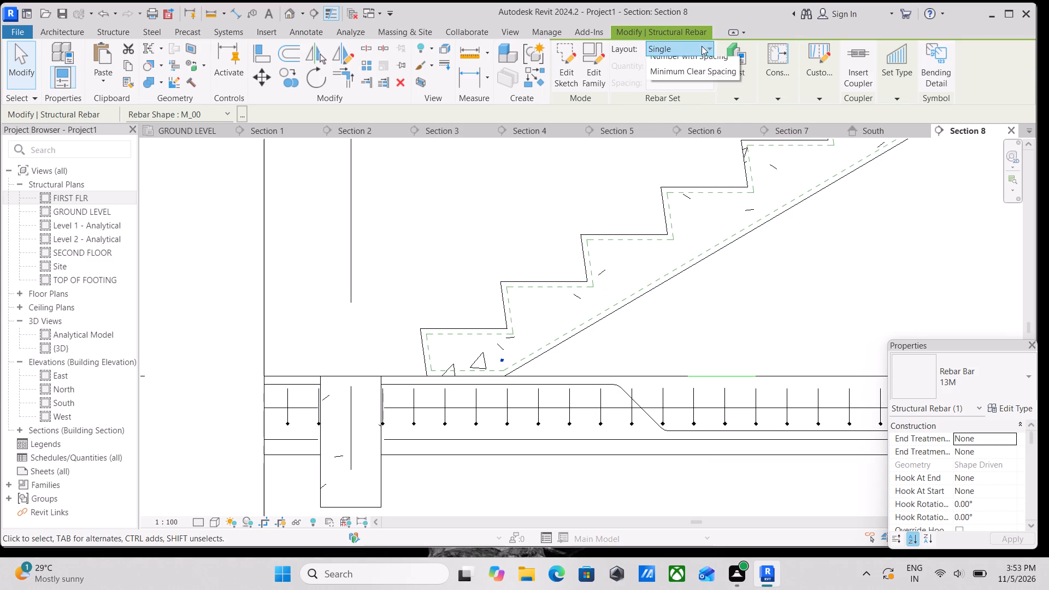
{"action": "left_click", "coordinate": [694, 94]}
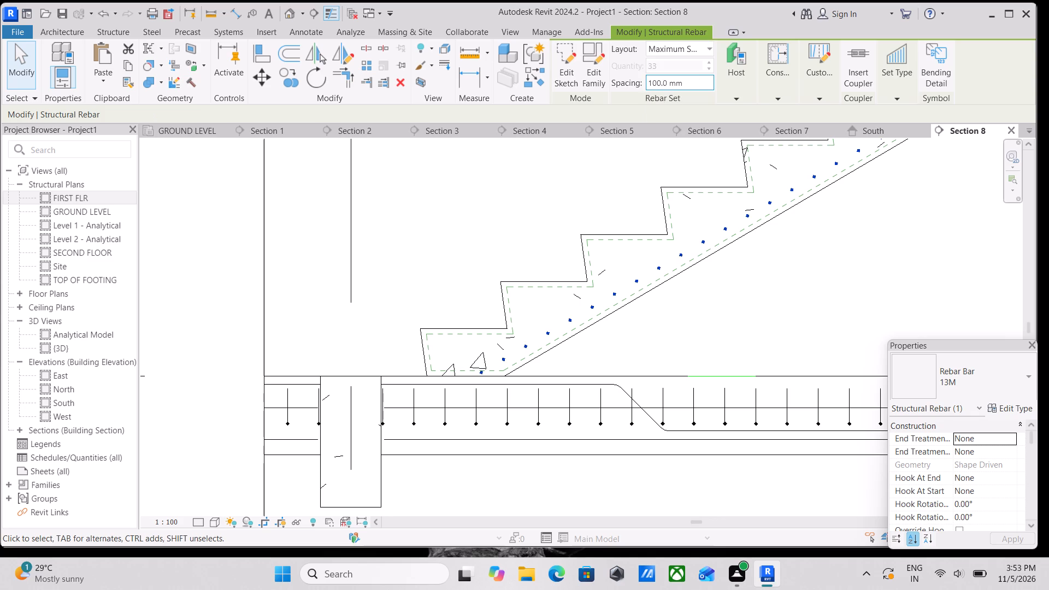
{"action": "left_click_drag", "start_coordinate": [694, 83], "coordinate": [624, 87]}
{"action": "left_click_drag", "start_coordinate": [683, 84], "coordinate": [622, 94]}
{"action": "type", "text": "12"}
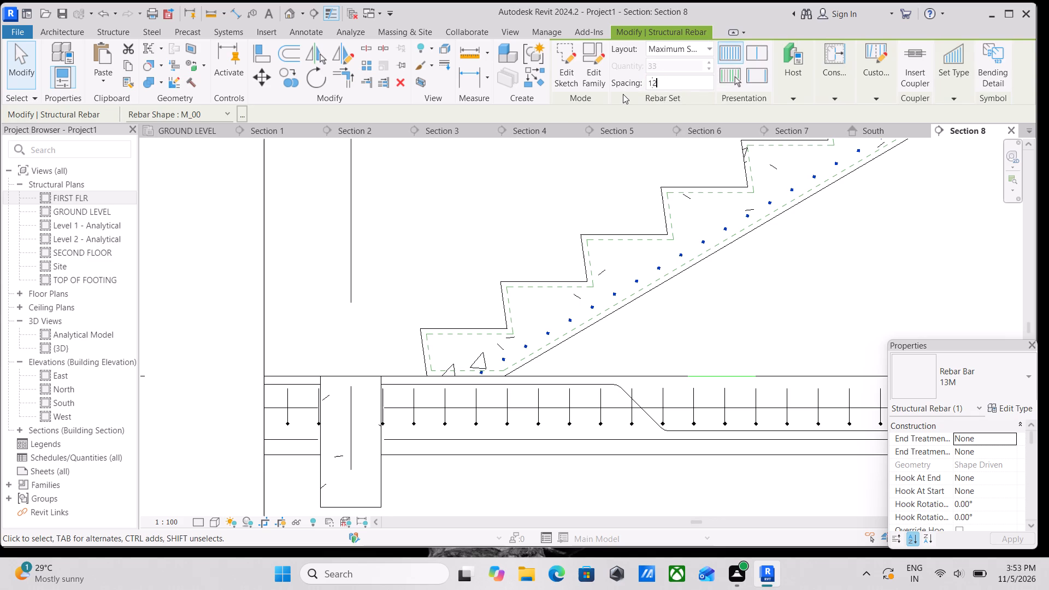
{"action": "key", "text": "0"}
{"action": "type", "text": "MM"}
{"action": "key", "text": "Return"}
Make the flight's 120 mm spaced rebar set unobscured in the {3D} view as well.
{"action": "scroll", "coordinate": [698, 233], "scroll_direction": "down", "scroll_amount": 3}
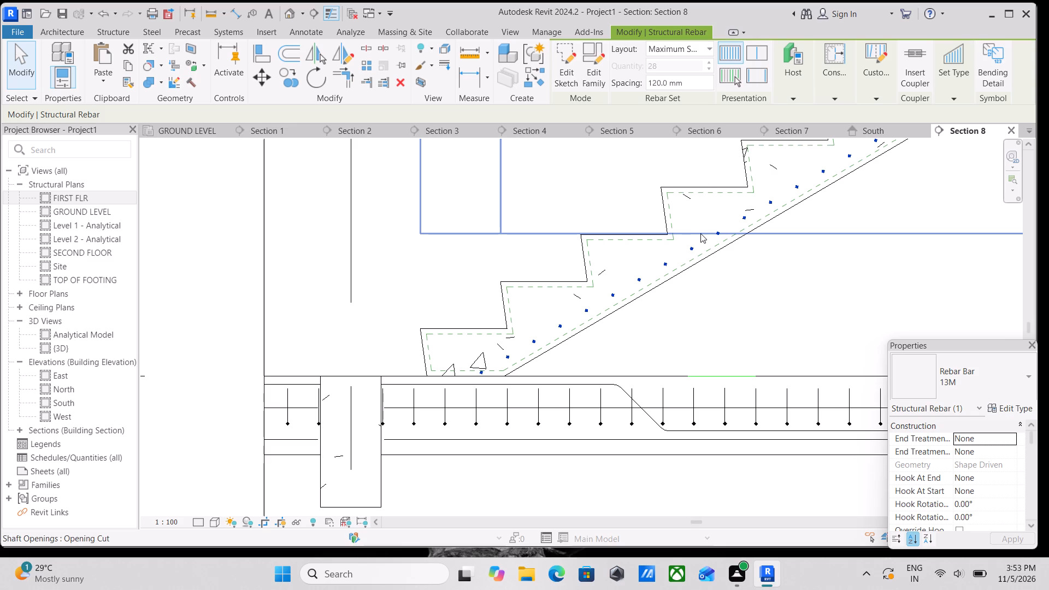
{"action": "middle_click_drag", "start_coordinate": [700, 233], "coordinate": [653, 308]}
{"action": "scroll", "coordinate": [732, 281], "scroll_direction": "up", "scroll_amount": 7}
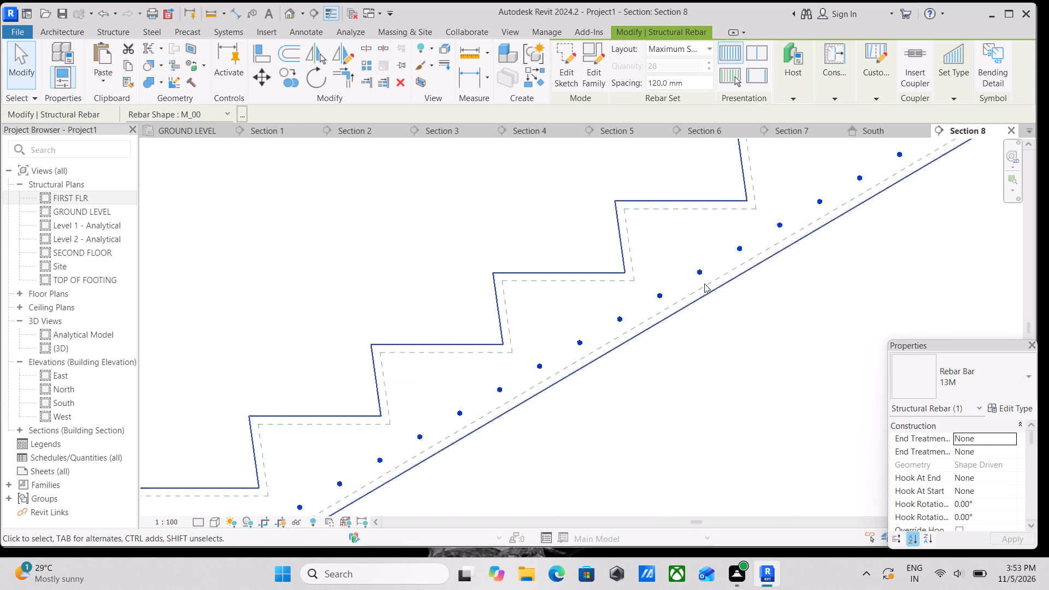
{"action": "scroll", "coordinate": [704, 284], "scroll_direction": "up", "scroll_amount": 3}
{"action": "left_click", "coordinate": [693, 264]}
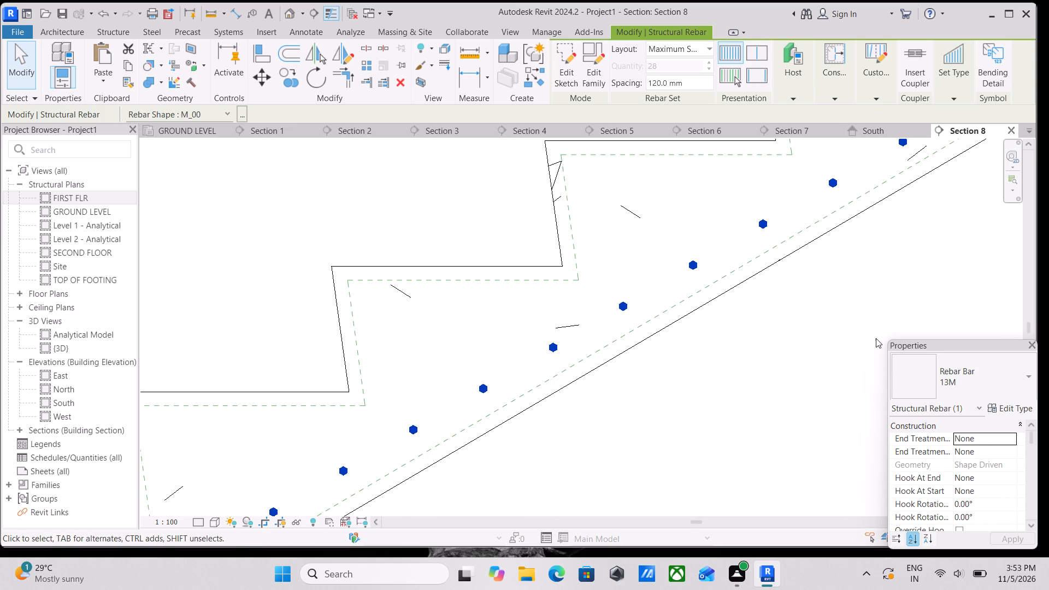
{"action": "scroll", "coordinate": [1001, 438], "scroll_direction": "down", "scroll_amount": 3}
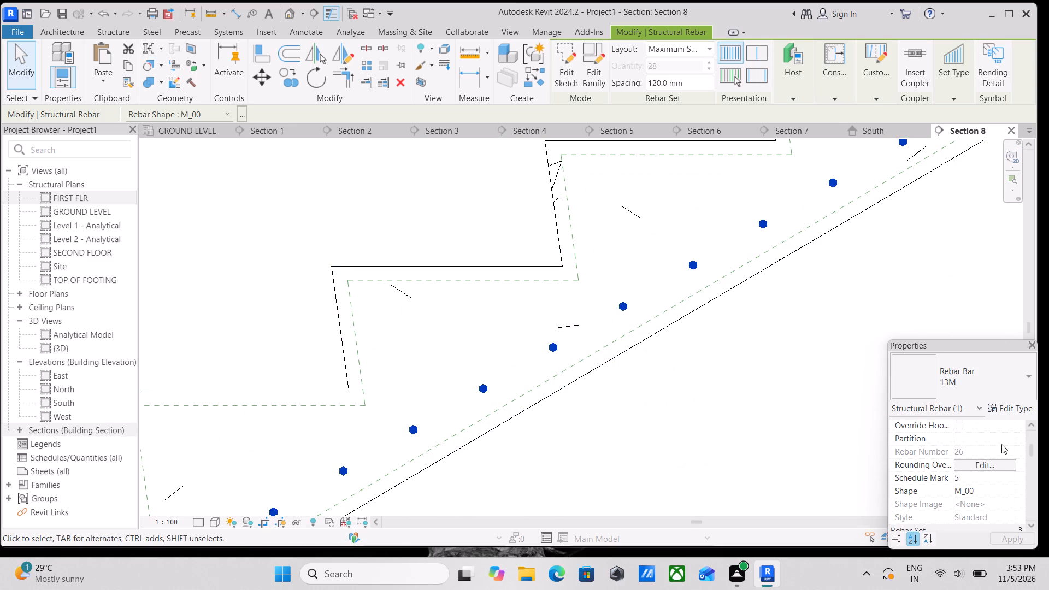
{"action": "scroll", "coordinate": [1002, 459], "scroll_direction": "down", "scroll_amount": 4}
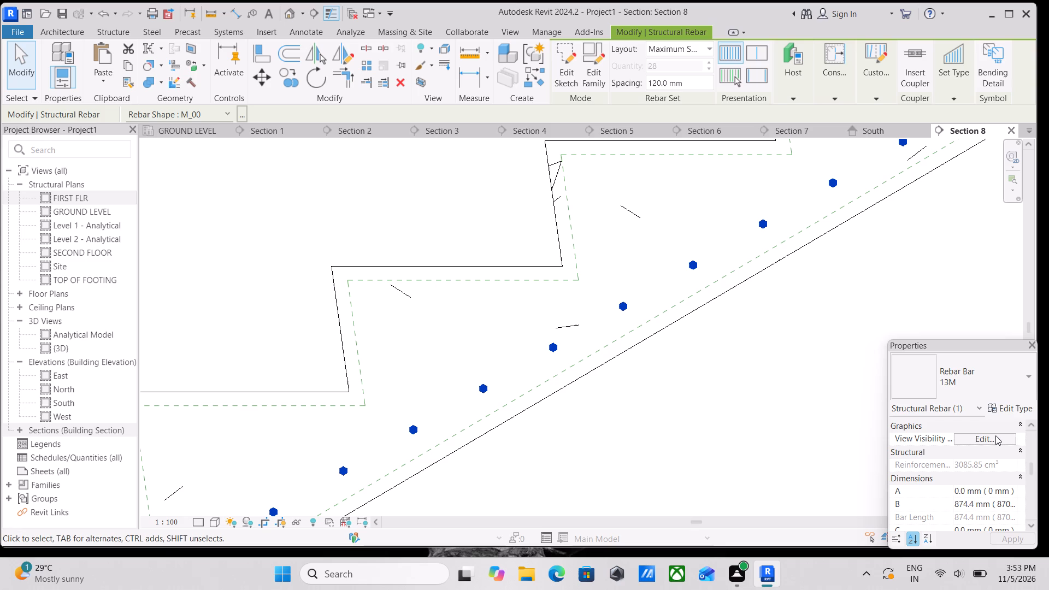
{"action": "left_click", "coordinate": [995, 435]}
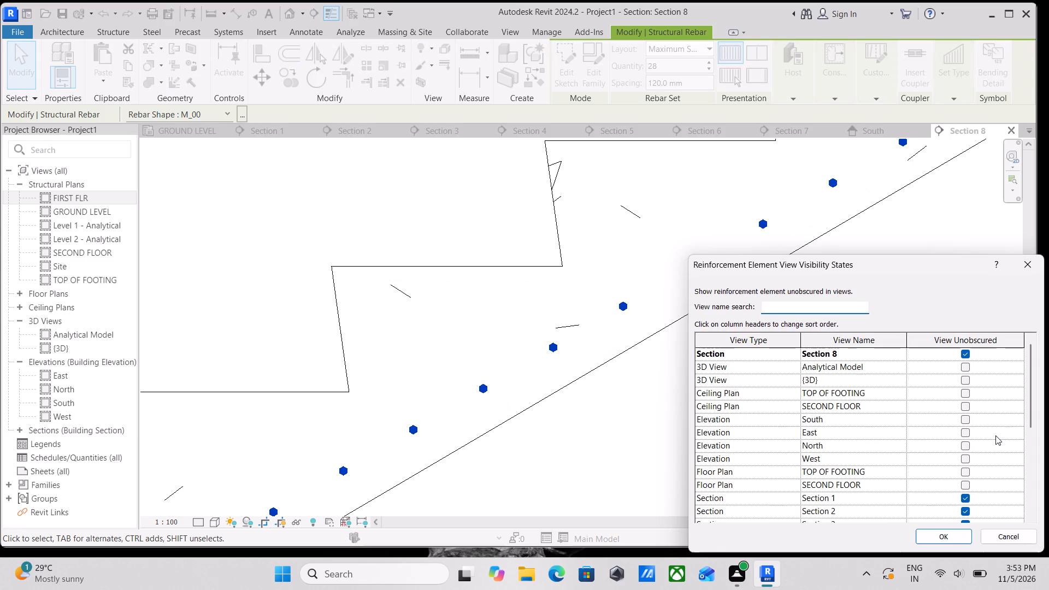
{"action": "left_click", "coordinate": [966, 381]}
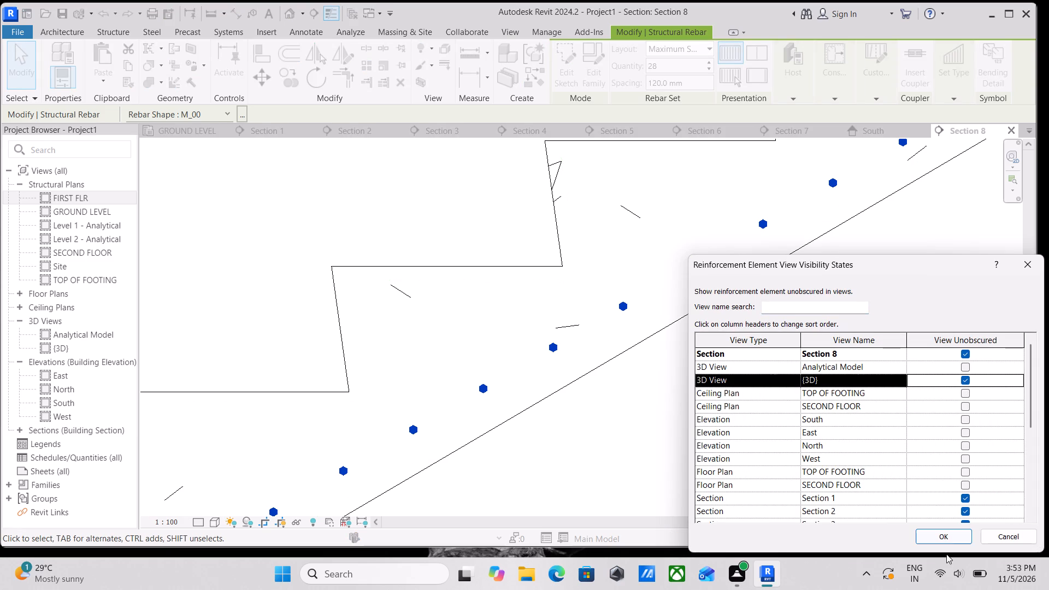
{"action": "left_click", "coordinate": [952, 530]}
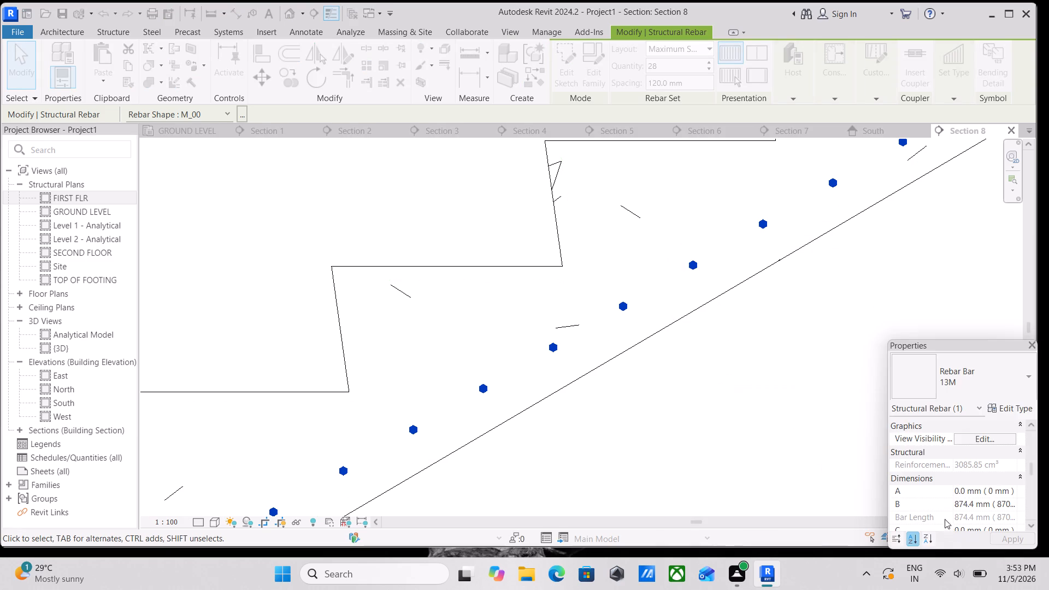
{"action": "scroll", "coordinate": [709, 246], "scroll_direction": "down", "scroll_amount": 5}
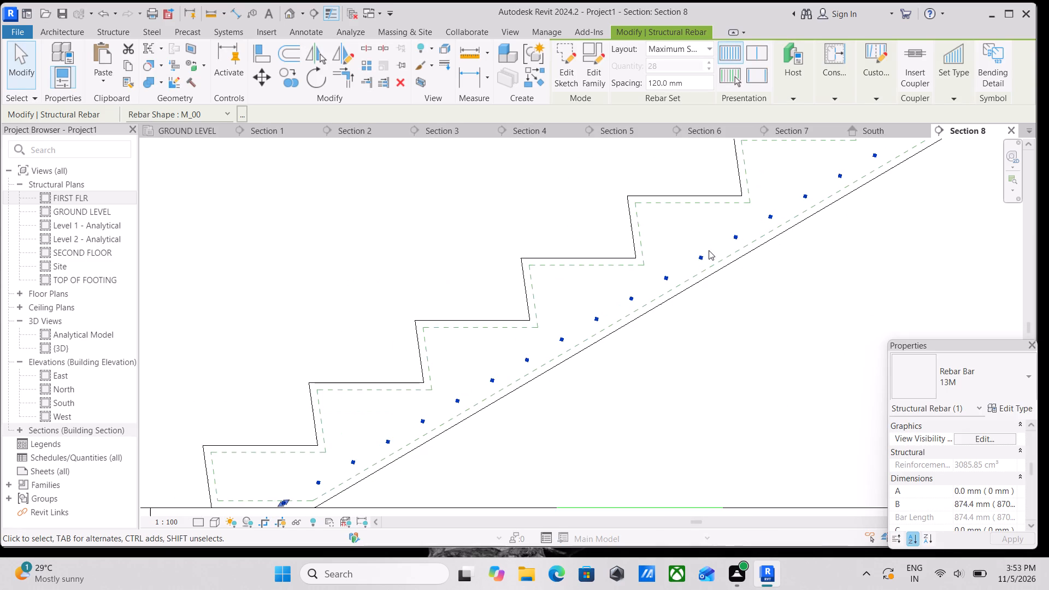
{"action": "key", "text": "Escape"}
Pull the lower end of the flight's rebar set up the slope, clear of the stair's base.
{"action": "scroll", "coordinate": [670, 258], "scroll_direction": "down", "scroll_amount": 2}
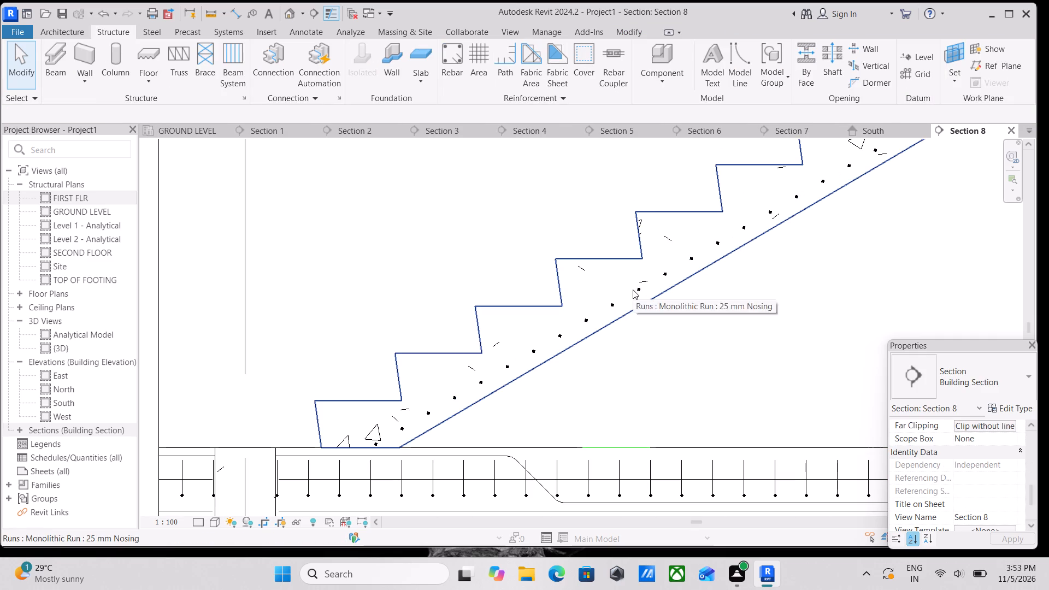
{"action": "scroll", "coordinate": [628, 315], "scroll_direction": "up", "scroll_amount": 2}
{"action": "middle_click_drag", "start_coordinate": [557, 321], "coordinate": [696, 240]}
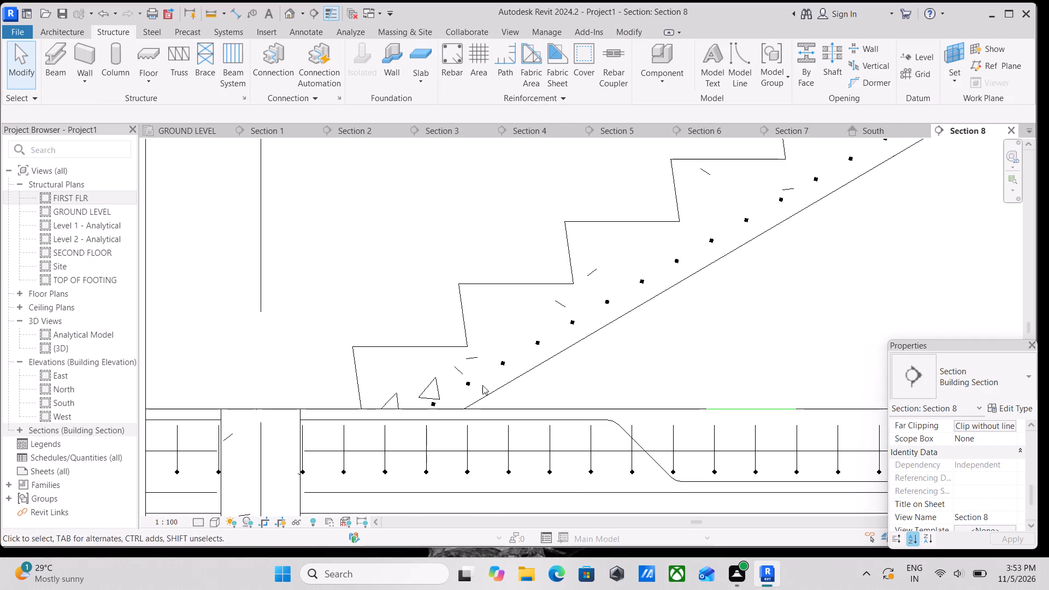
{"action": "left_click", "coordinate": [468, 385]}
{"action": "scroll", "coordinate": [462, 392], "scroll_direction": "down", "scroll_amount": 1}
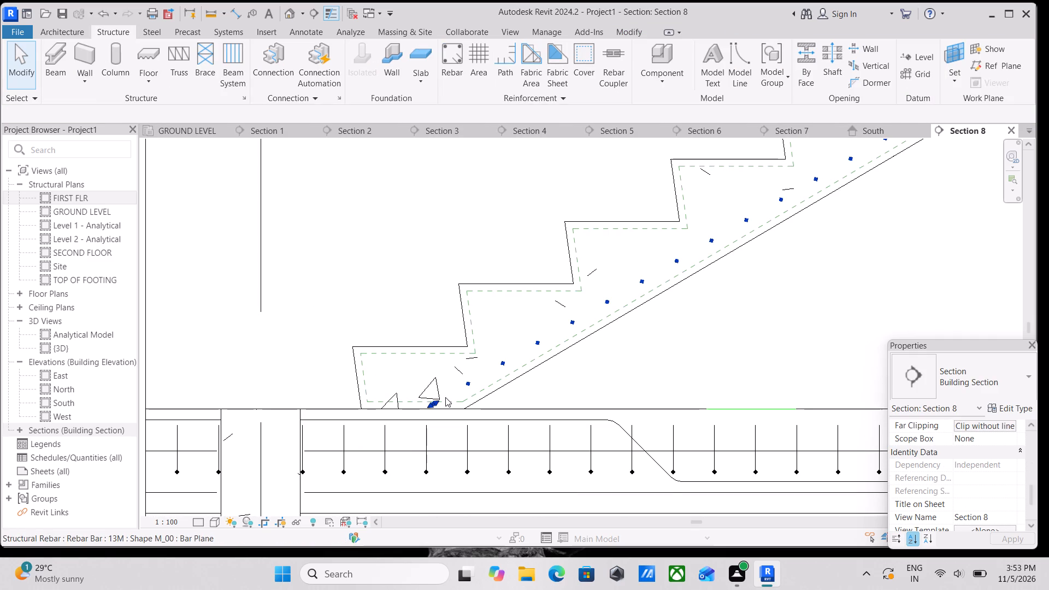
{"action": "left_click_drag", "start_coordinate": [437, 398], "coordinate": [445, 397]}
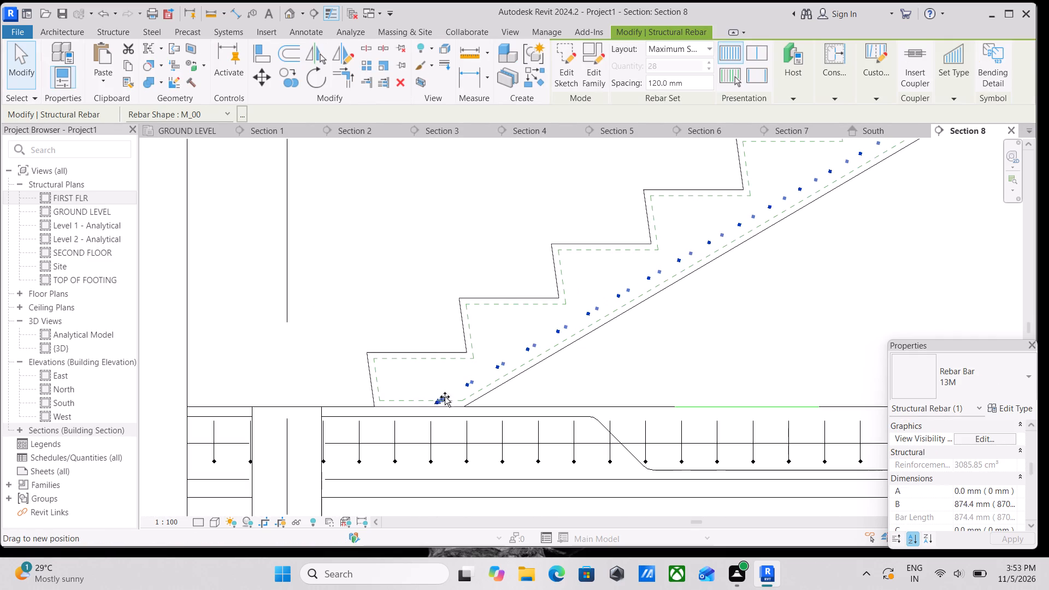
{"action": "left_click_drag", "start_coordinate": [445, 397], "coordinate": [478, 379]}
Pull the upper end of the flight's rebar set down the slope, away from the landing's top face.
{"action": "scroll", "coordinate": [588, 322], "scroll_direction": "down", "scroll_amount": 4}
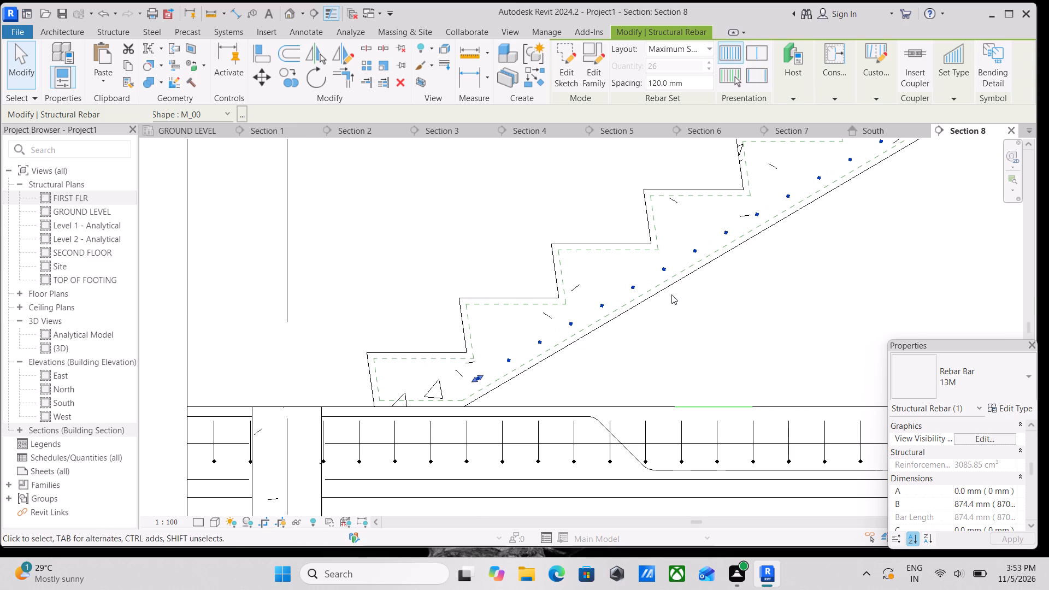
{"action": "scroll", "coordinate": [671, 295], "scroll_direction": "down", "scroll_amount": 1}
{"action": "middle_click_drag", "start_coordinate": [671, 295], "coordinate": [470, 401]}
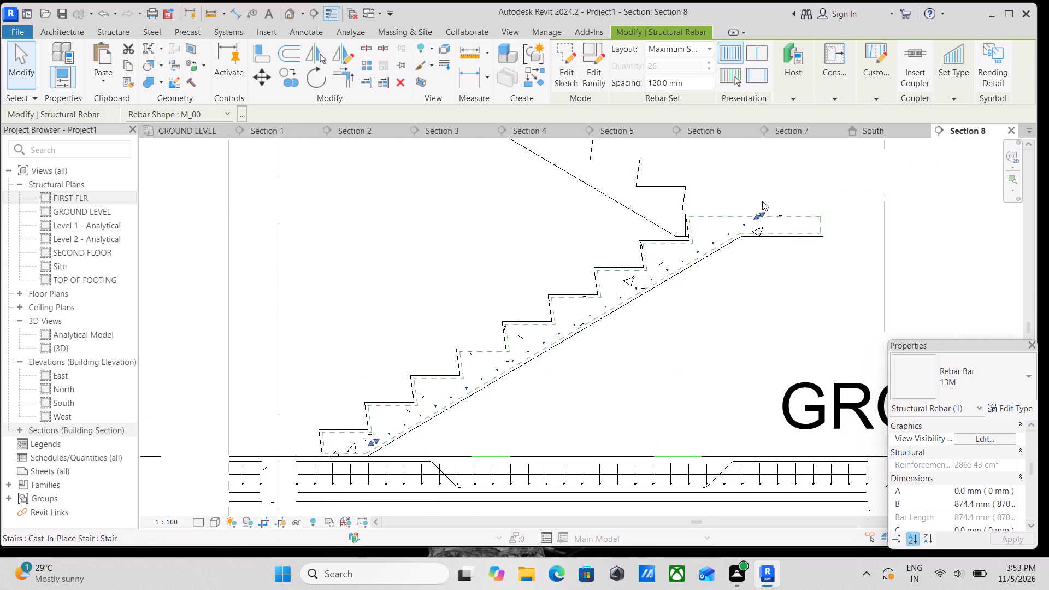
{"action": "scroll", "coordinate": [771, 208], "scroll_direction": "up", "scroll_amount": 6}
{"action": "left_click_drag", "start_coordinate": [742, 215], "coordinate": [720, 228]}
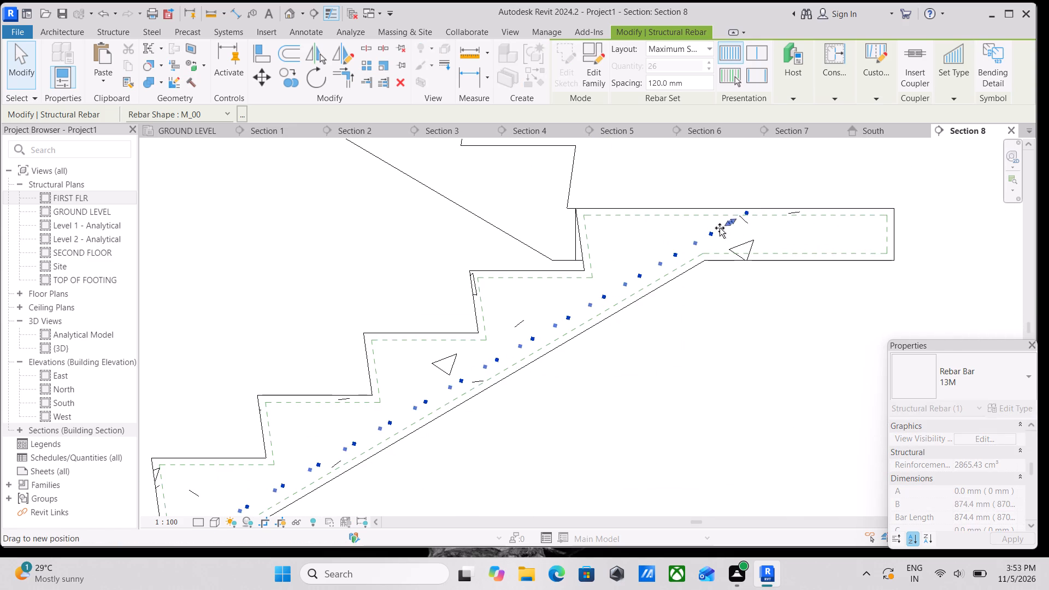
{"action": "left_click_drag", "start_coordinate": [720, 228], "coordinate": [691, 244]}
{"action": "middle_click_drag", "start_coordinate": [579, 287], "coordinate": [777, 185]}
{"action": "scroll", "coordinate": [586, 311], "scroll_direction": "down", "scroll_amount": 1}
{"action": "middle_click_drag", "start_coordinate": [604, 305], "coordinate": [770, 220]}
{"action": "middle_click_drag", "start_coordinate": [468, 344], "coordinate": [650, 247]}
{"action": "scroll", "coordinate": [436, 404], "scroll_direction": "up", "scroll_amount": 2}
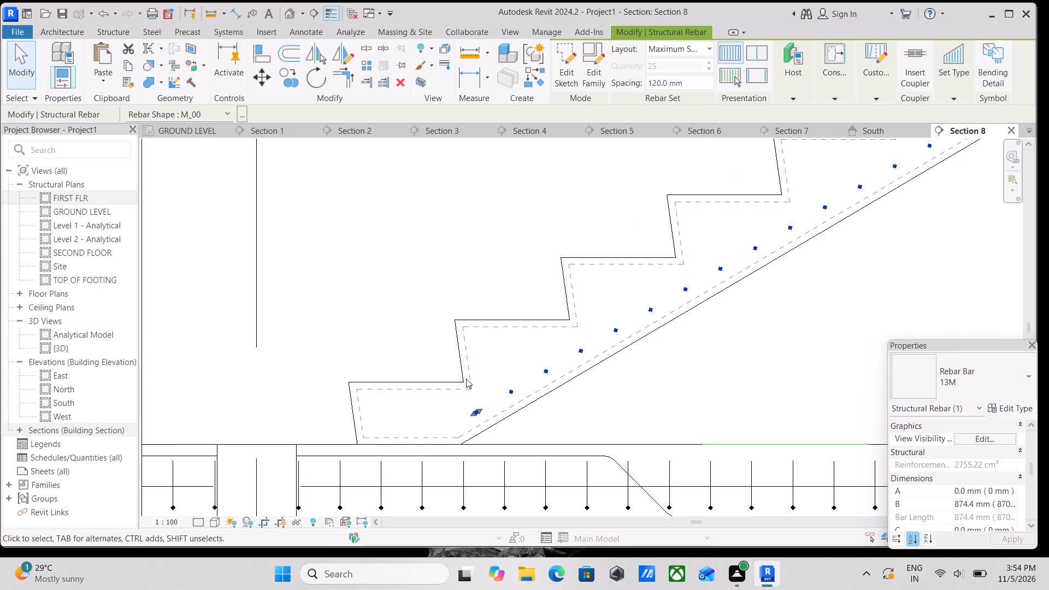
{"action": "key", "text": "Escape"}
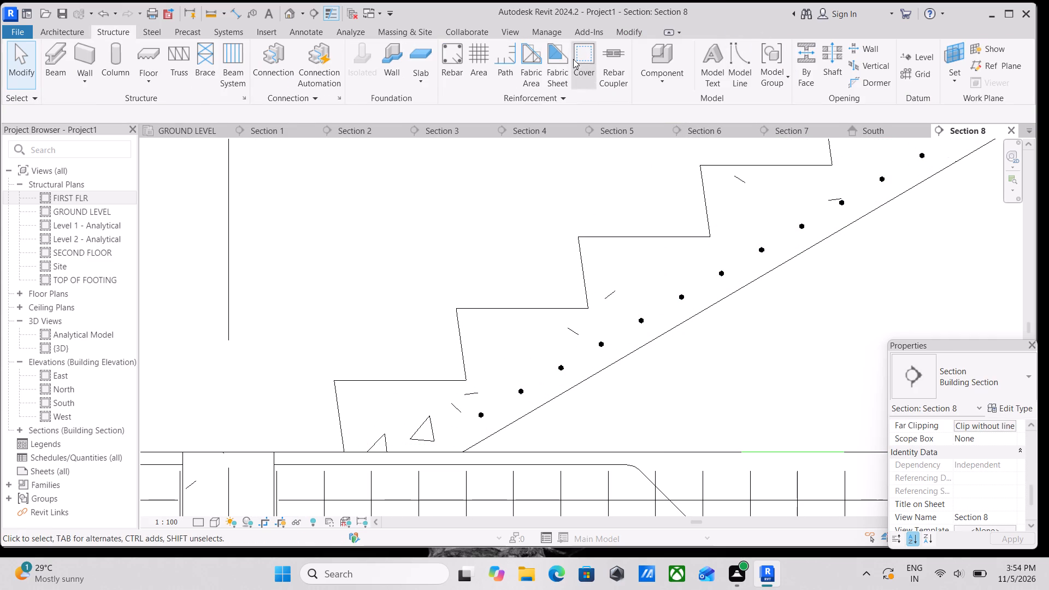
Place another straight 13M rebar of shape M_00 in the lower front corner of the lowest step.
{"action": "left_click", "coordinate": [455, 74]}
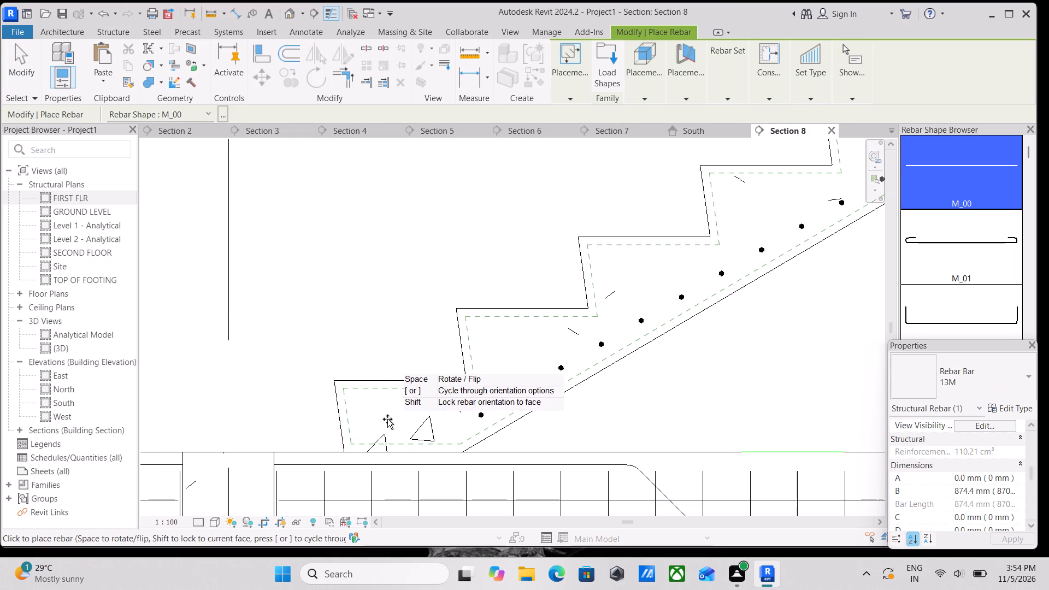
{"action": "middle_click_drag", "start_coordinate": [375, 427], "coordinate": [430, 335]}
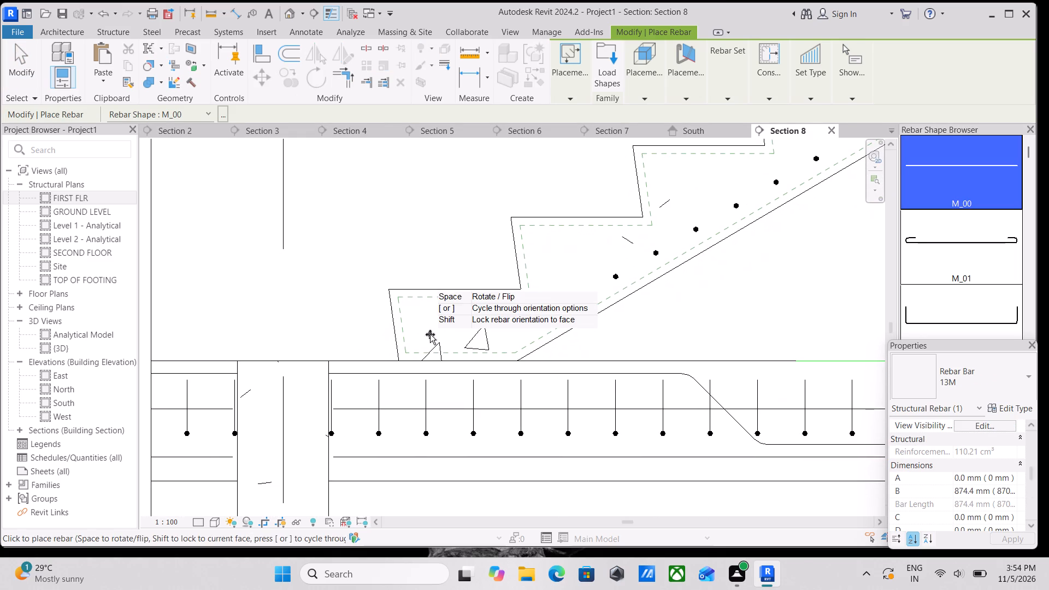
{"action": "scroll", "coordinate": [419, 347], "scroll_direction": "up", "scroll_amount": 3}
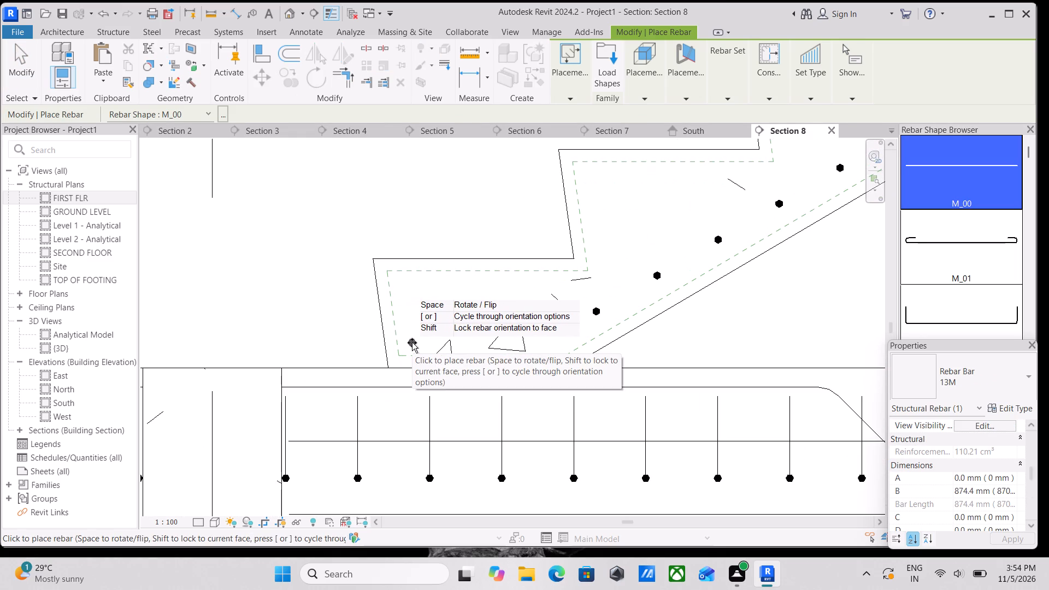
{"action": "left_click", "coordinate": [415, 343]}
{"action": "key", "text": "Escape"}
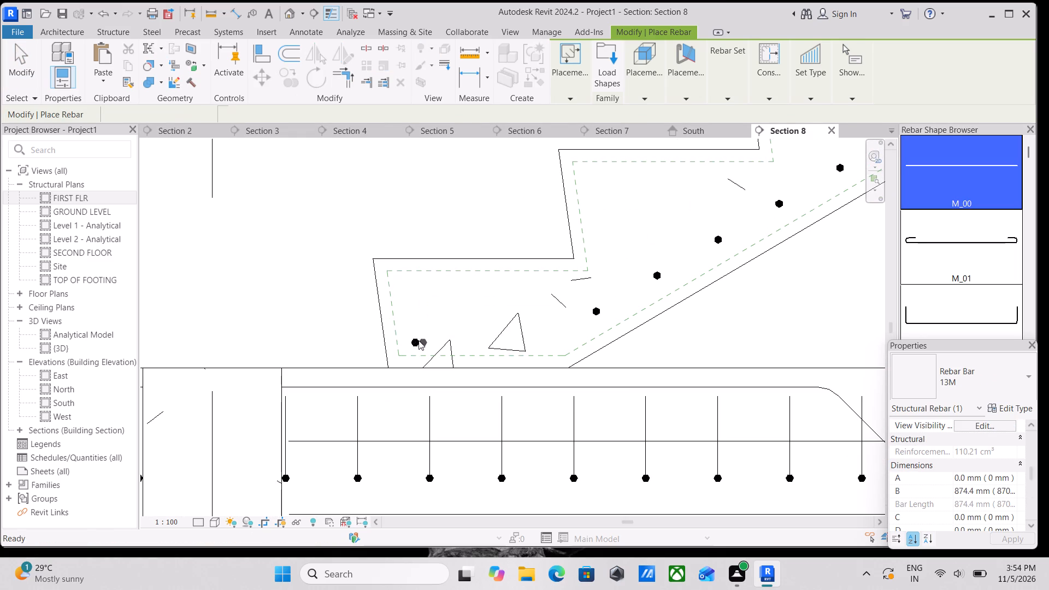
Set the new corner bar's layout to Fixed Number with a quantity of 3.
{"action": "left_click", "coordinate": [421, 343]}
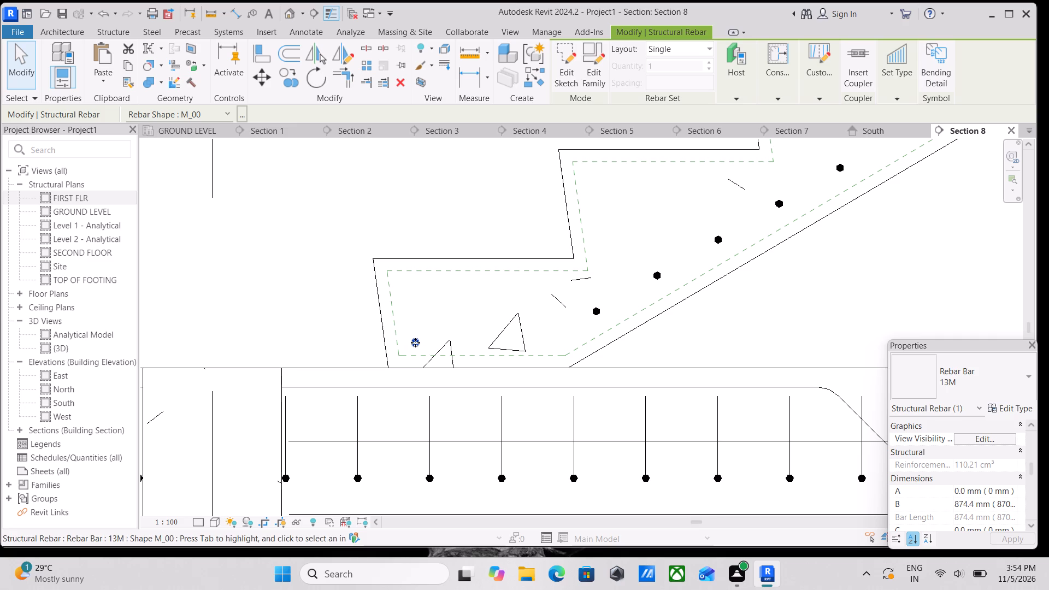
{"action": "left_click", "coordinate": [702, 50]}
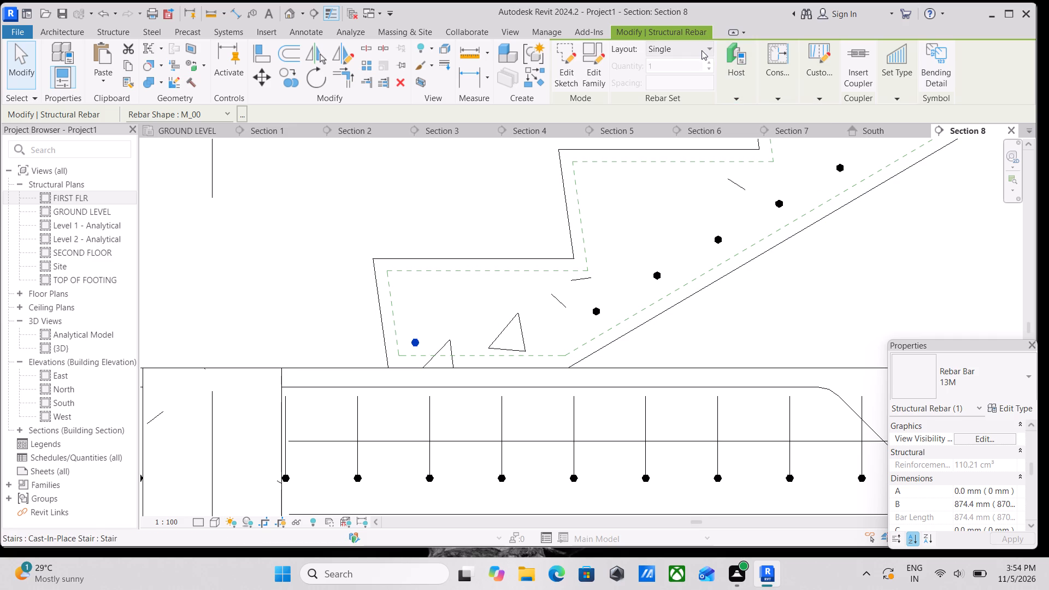
{"action": "left_click", "coordinate": [699, 78]}
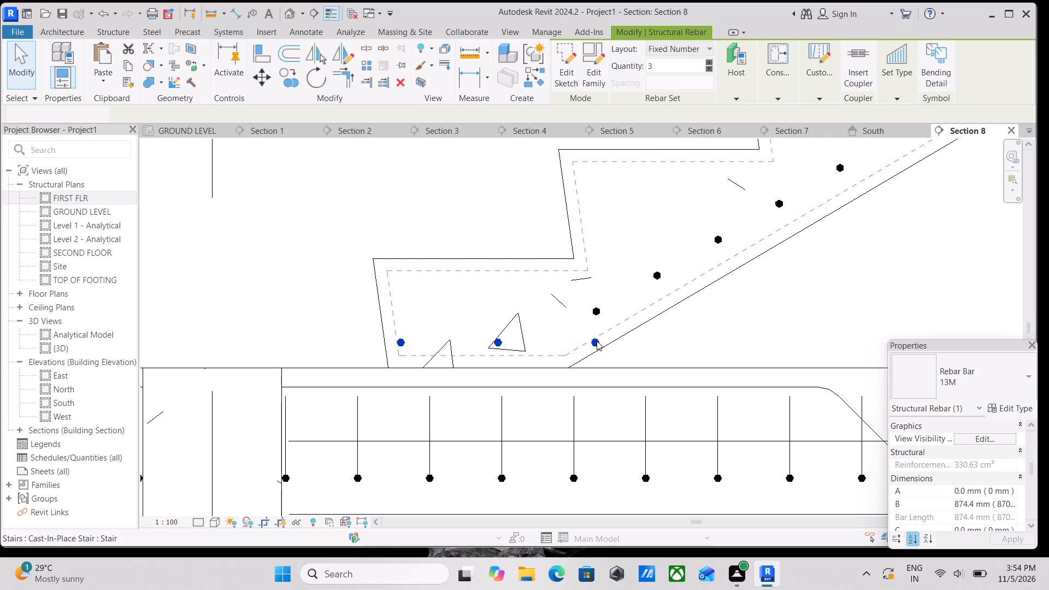
Pull the inner end of the lowest step's three-bar rebar set back toward the riser, inside the stair's concrete cover.
{"action": "left_click", "coordinate": [398, 340]}
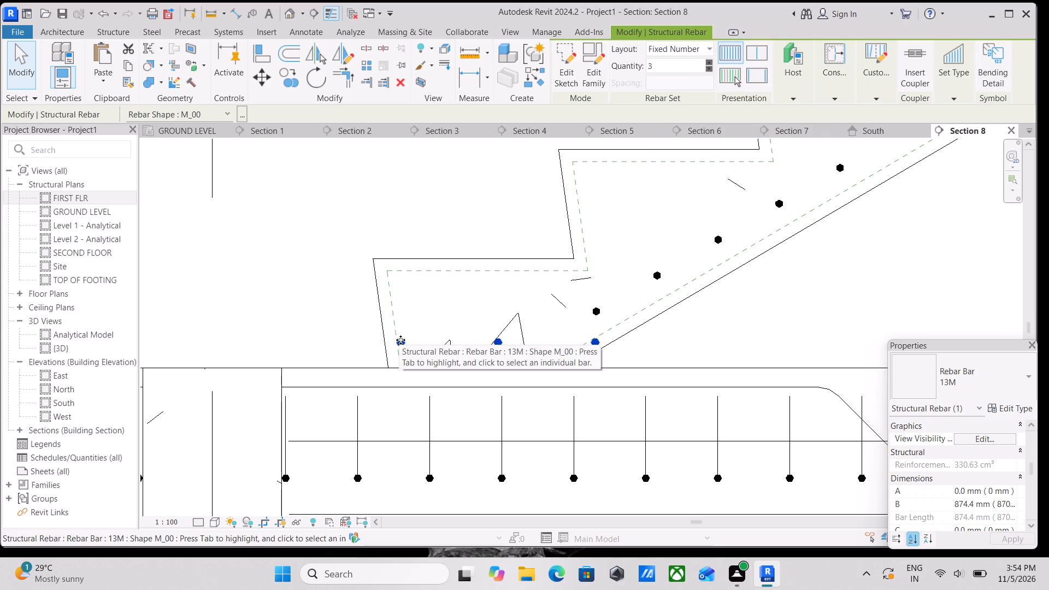
{"action": "scroll", "coordinate": [478, 340], "scroll_direction": "down", "scroll_amount": 2}
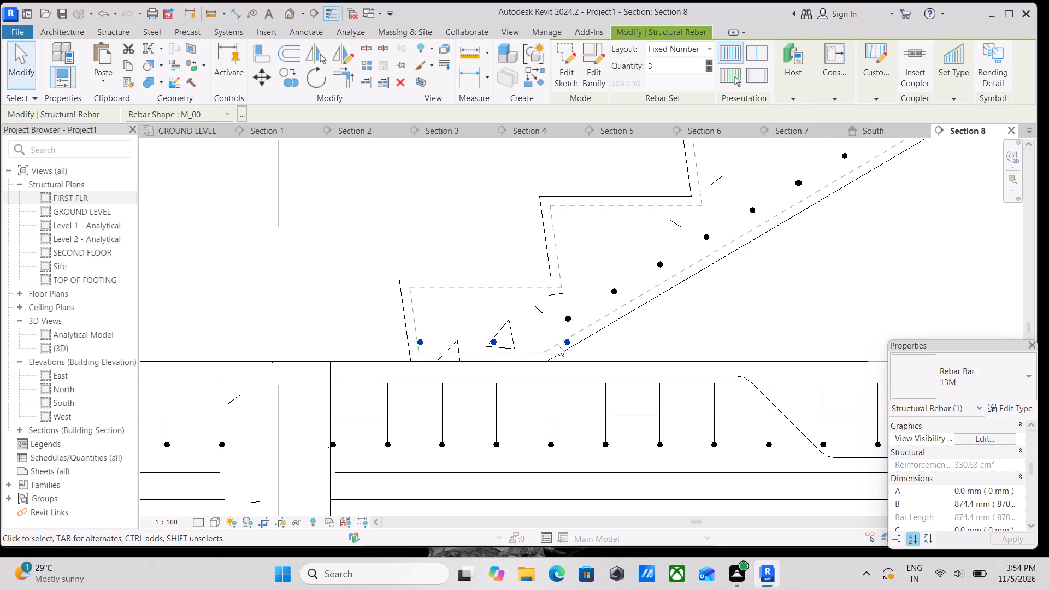
{"action": "left_click", "coordinate": [559, 346]}
{"action": "left_click", "coordinate": [493, 343]}
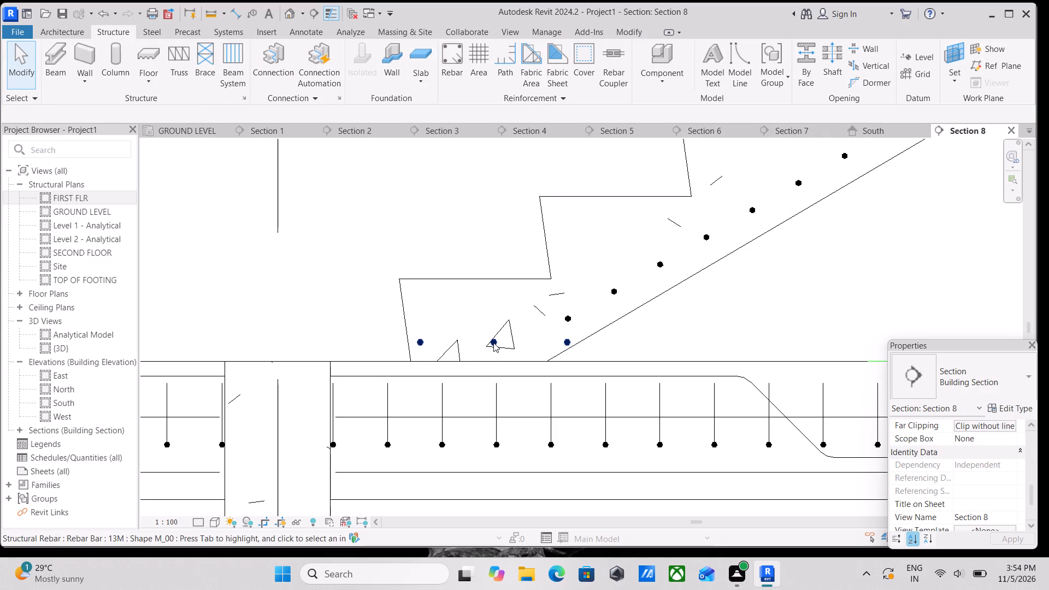
{"action": "scroll", "coordinate": [517, 343], "scroll_direction": "up", "scroll_amount": 2}
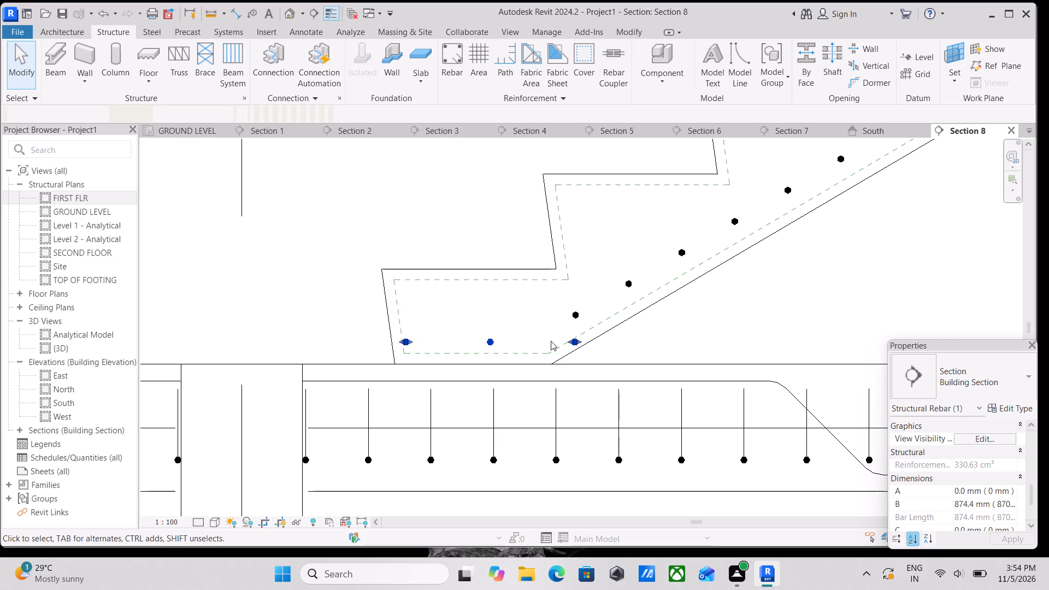
{"action": "left_click", "coordinate": [567, 339]}
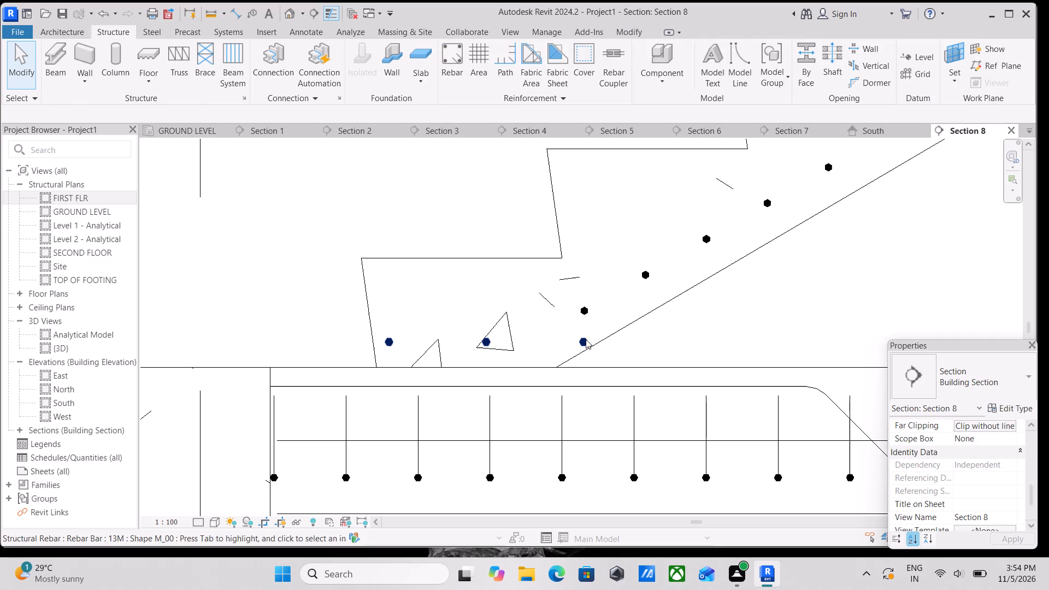
{"action": "left_click", "coordinate": [488, 344]}
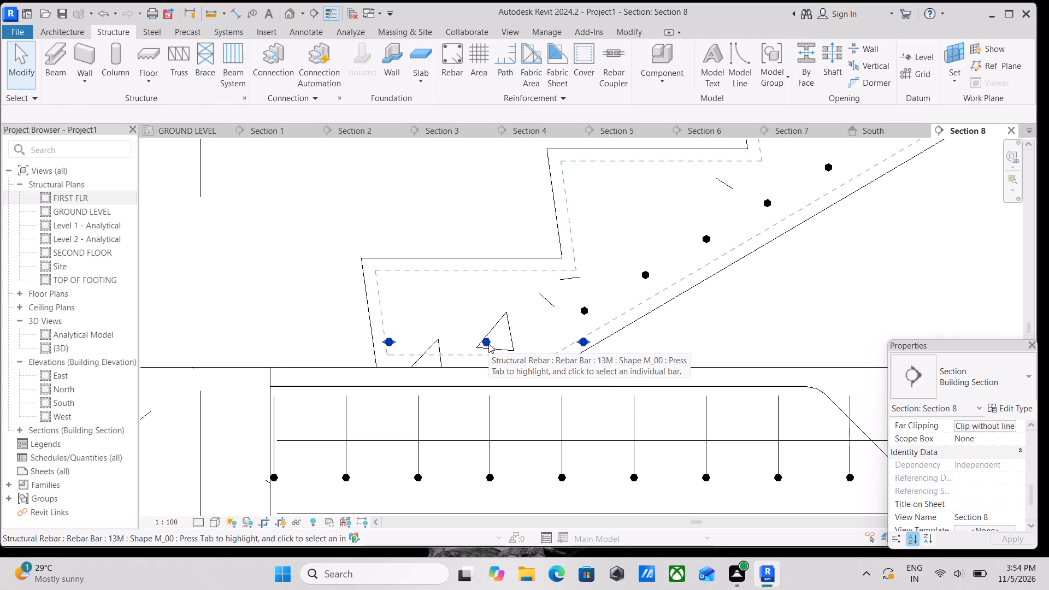
{"action": "left_click_drag", "start_coordinate": [579, 343], "coordinate": [568, 343]}
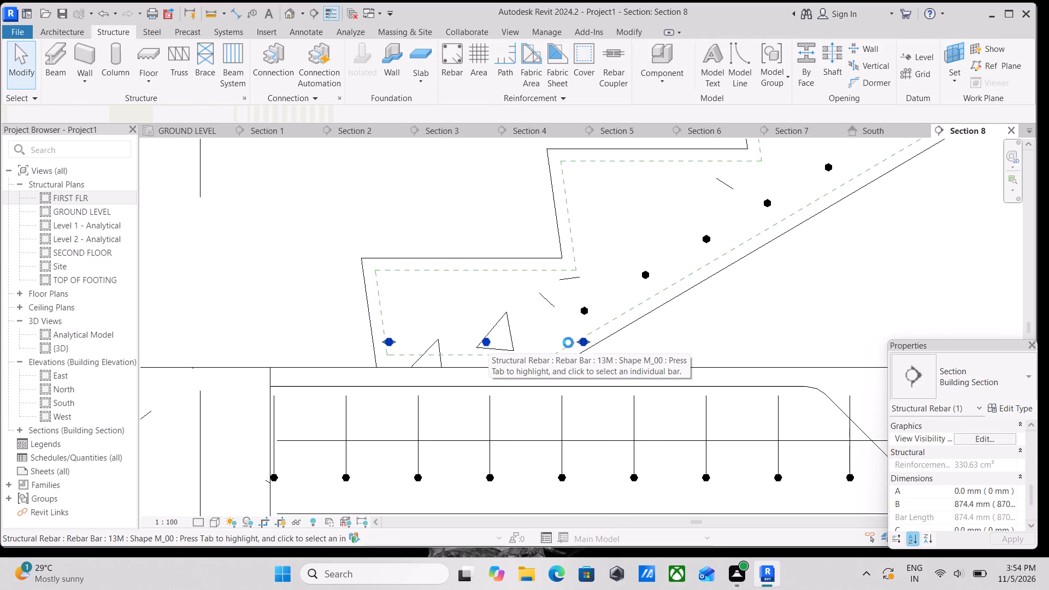
{"action": "left_click_drag", "start_coordinate": [568, 343], "coordinate": [544, 339]}
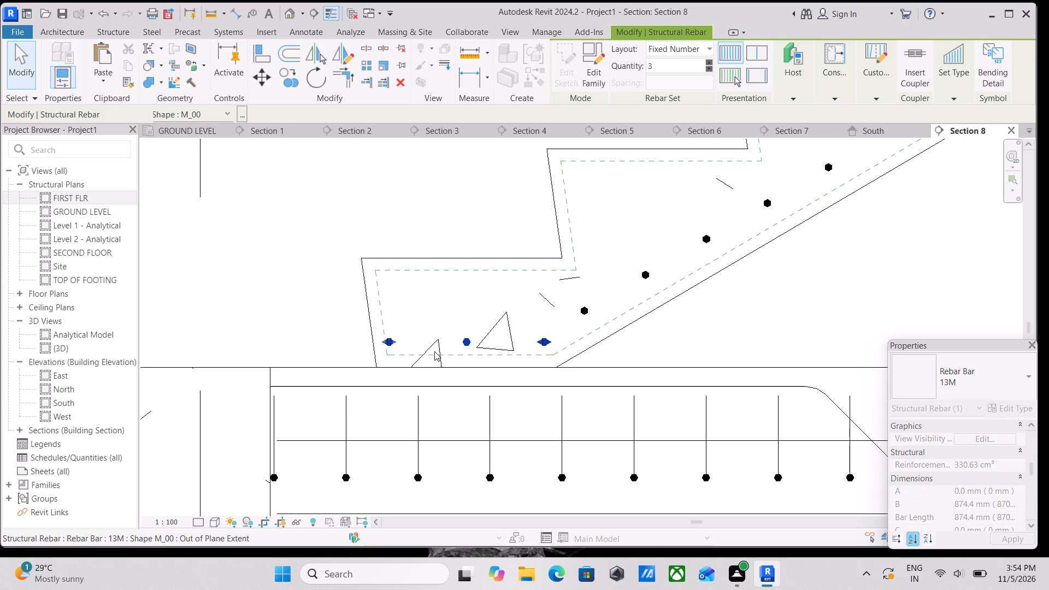
{"action": "scroll", "coordinate": [416, 349], "scroll_direction": "up", "scroll_amount": 3}
{"action": "left_click", "coordinate": [383, 335]}
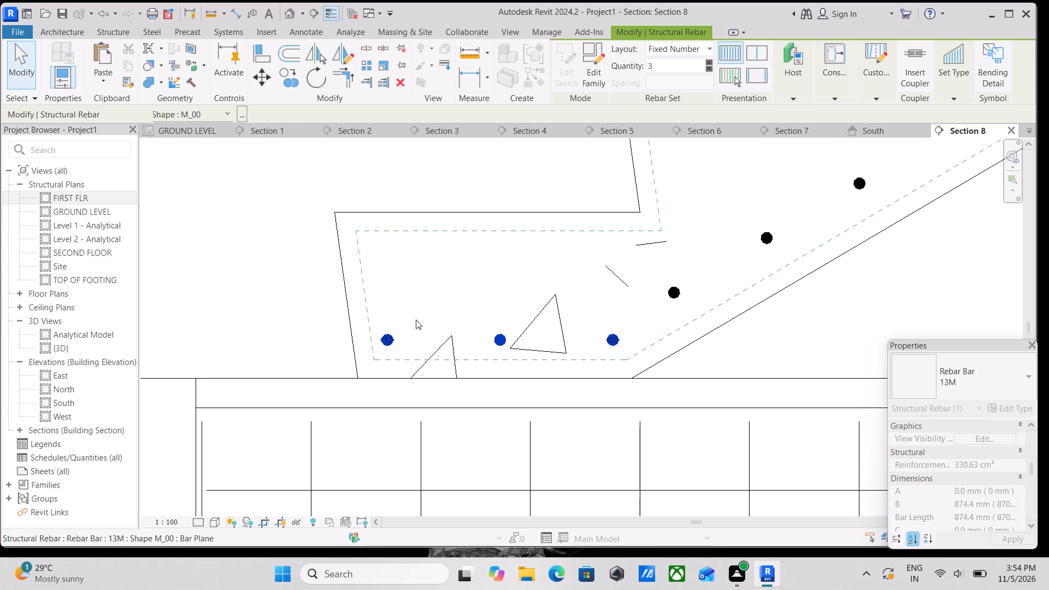
{"action": "middle_click_drag", "start_coordinate": [416, 320], "coordinate": [406, 364]}
{"action": "key", "text": "Escape"}
Nudge the three-bar rebar set two increments down, closer to the base of the lowest step.
{"action": "scroll", "coordinate": [474, 387], "scroll_direction": "up", "scroll_amount": 1}
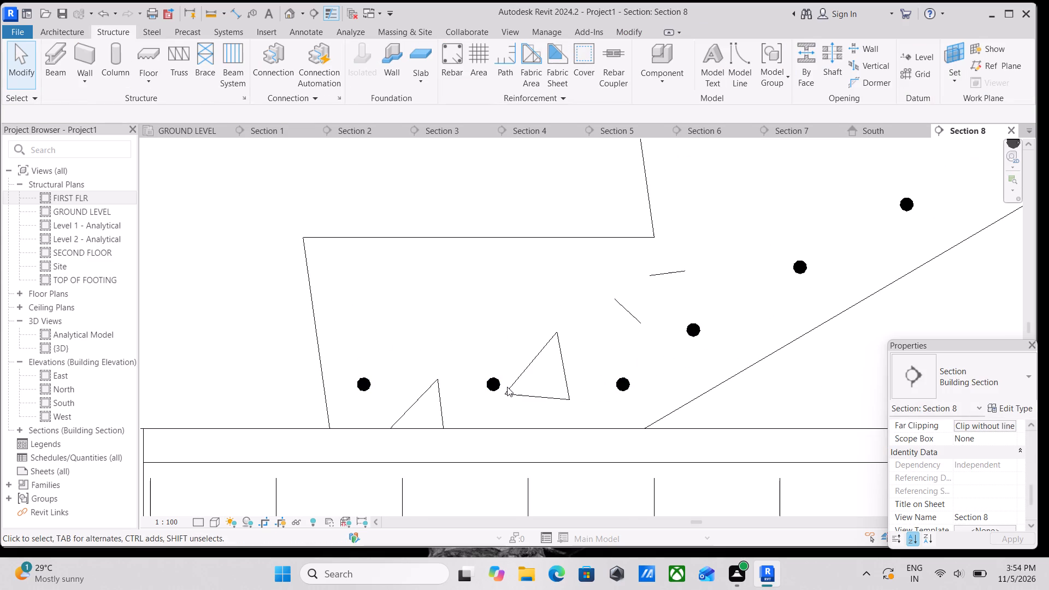
{"action": "left_click", "coordinate": [507, 387]}
{"action": "left_click", "coordinate": [496, 388]}
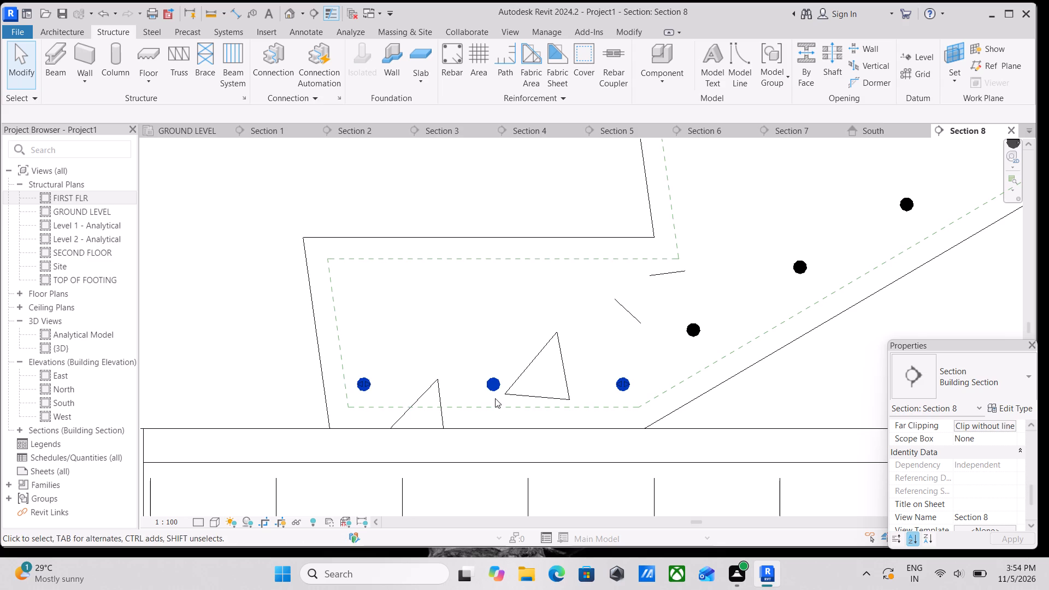
{"action": "key", "text": "Down"}
{"action": "key", "text": "Down"}
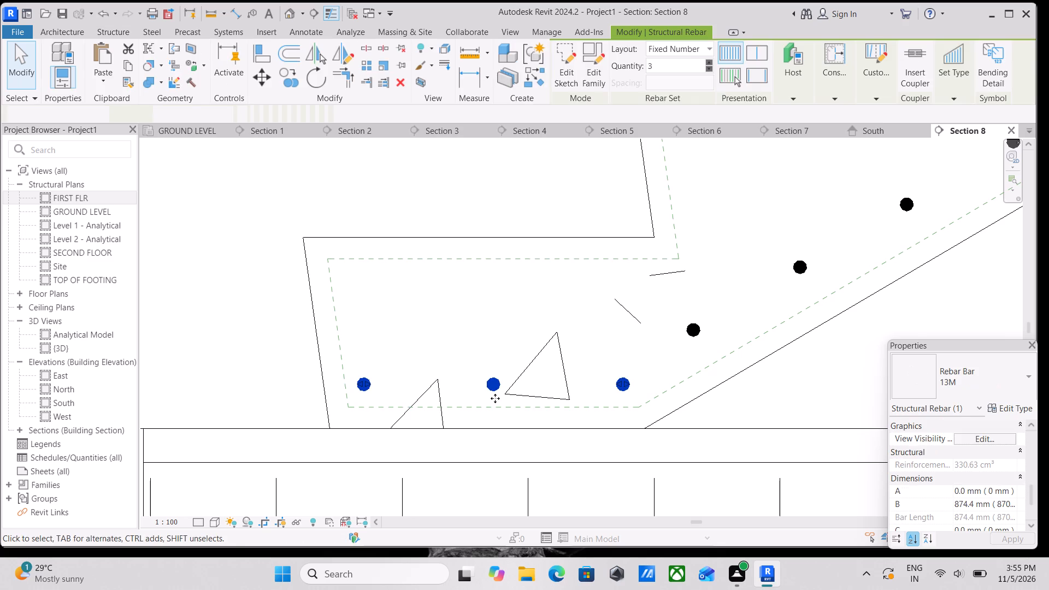
{"action": "key", "text": "Escape"}
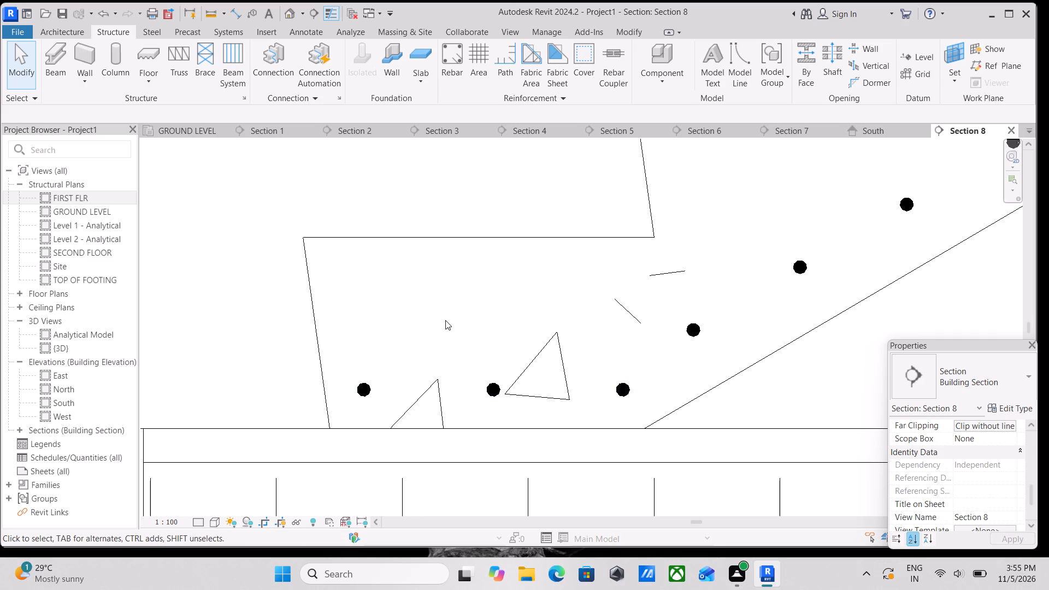
Select the three-bar rebar set in the base of the lowest step.
{"action": "scroll", "coordinate": [441, 350], "scroll_direction": "down", "scroll_amount": 12}
{"action": "middle_click_drag", "start_coordinate": [450, 345], "coordinate": [440, 396]}
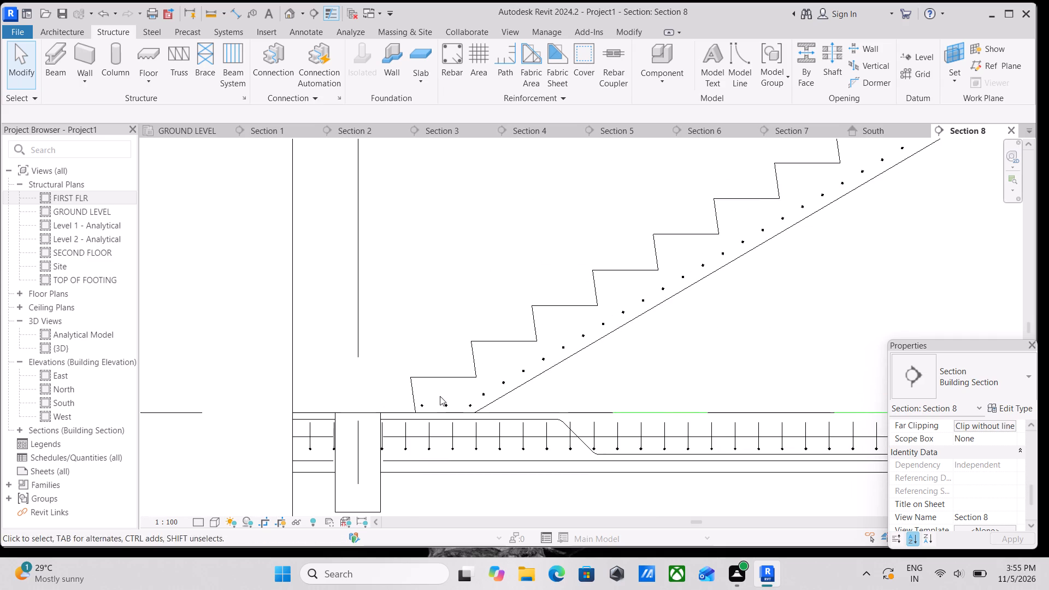
{"action": "left_click", "coordinate": [445, 404]}
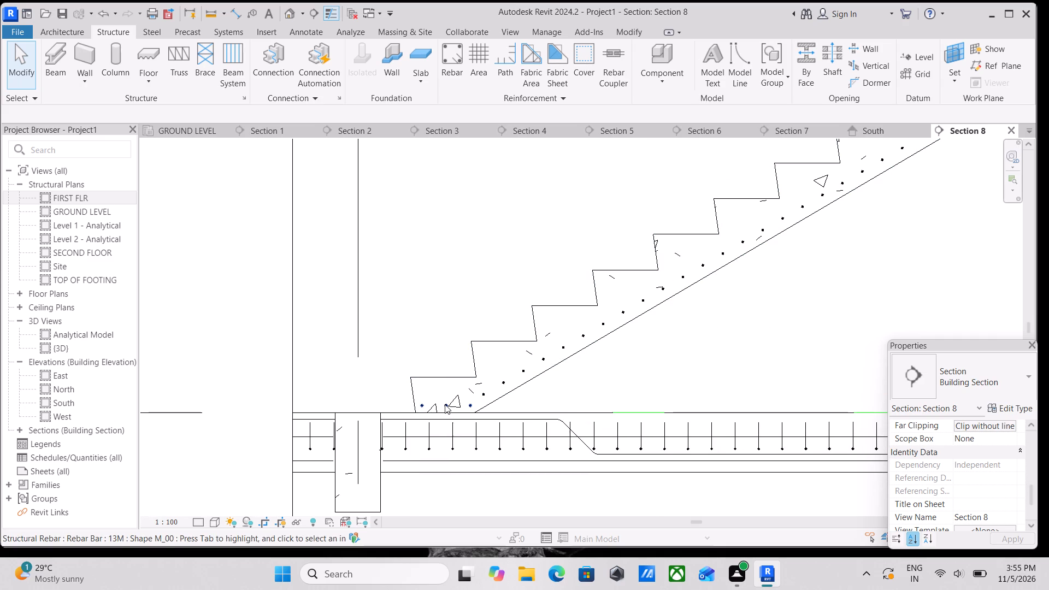
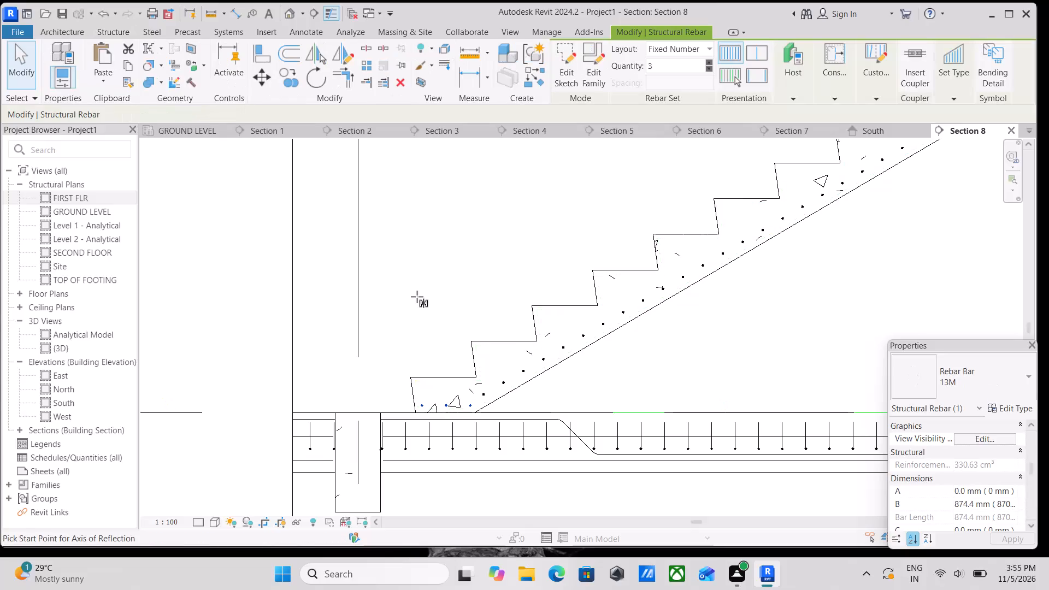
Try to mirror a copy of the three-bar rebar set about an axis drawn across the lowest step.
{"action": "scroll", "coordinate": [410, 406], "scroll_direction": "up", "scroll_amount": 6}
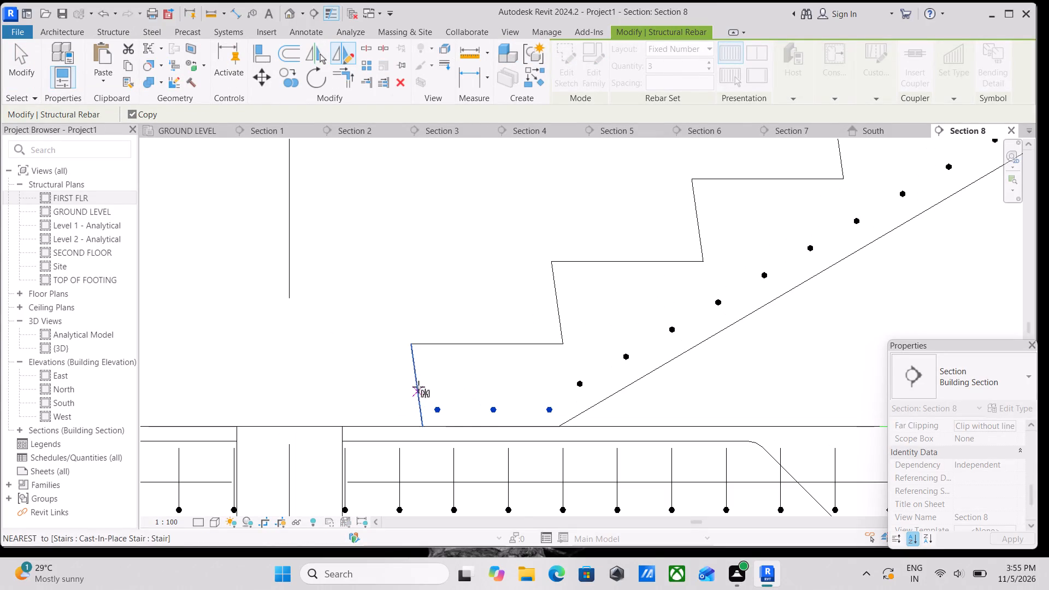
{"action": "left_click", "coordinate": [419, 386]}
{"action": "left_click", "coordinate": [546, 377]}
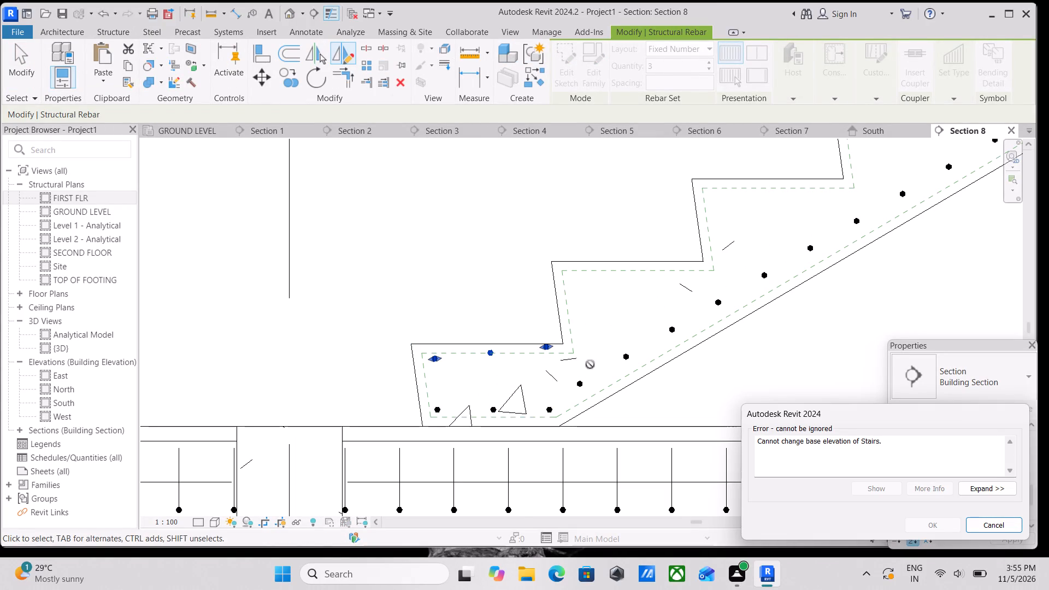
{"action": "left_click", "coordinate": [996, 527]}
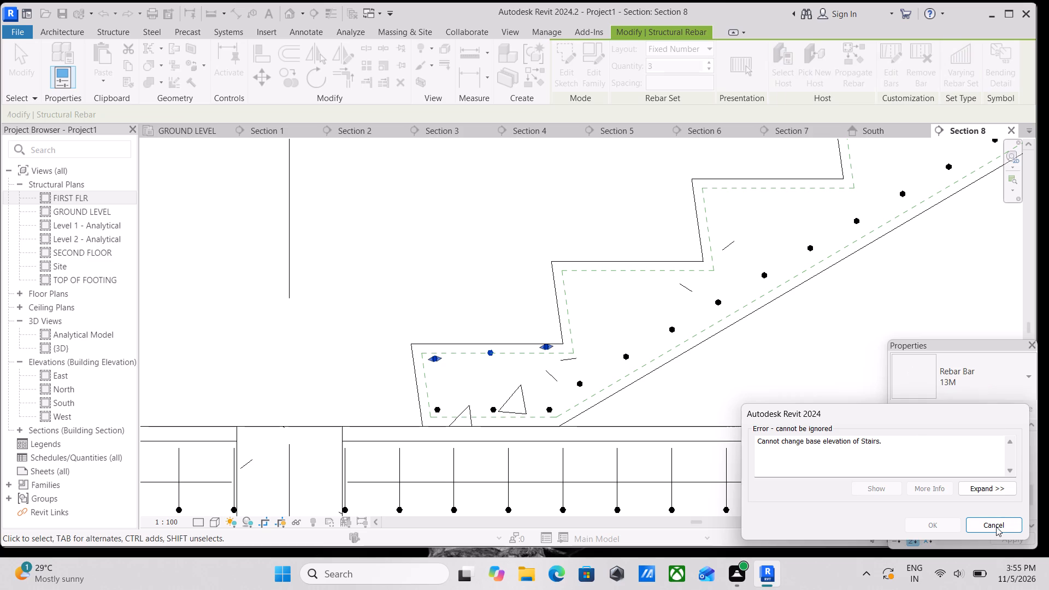
Copy the lowest step's three-bar rebar set about 105 mm straight up, placing a second row just below the tread.
{"action": "left_click", "coordinate": [490, 408]}
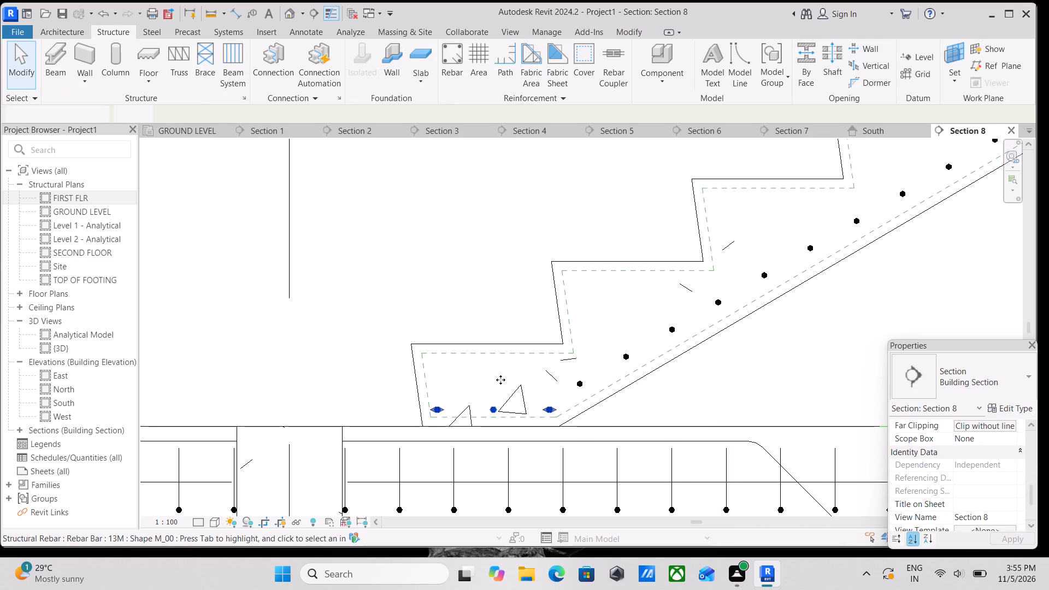
{"action": "type", "text": "CO"}
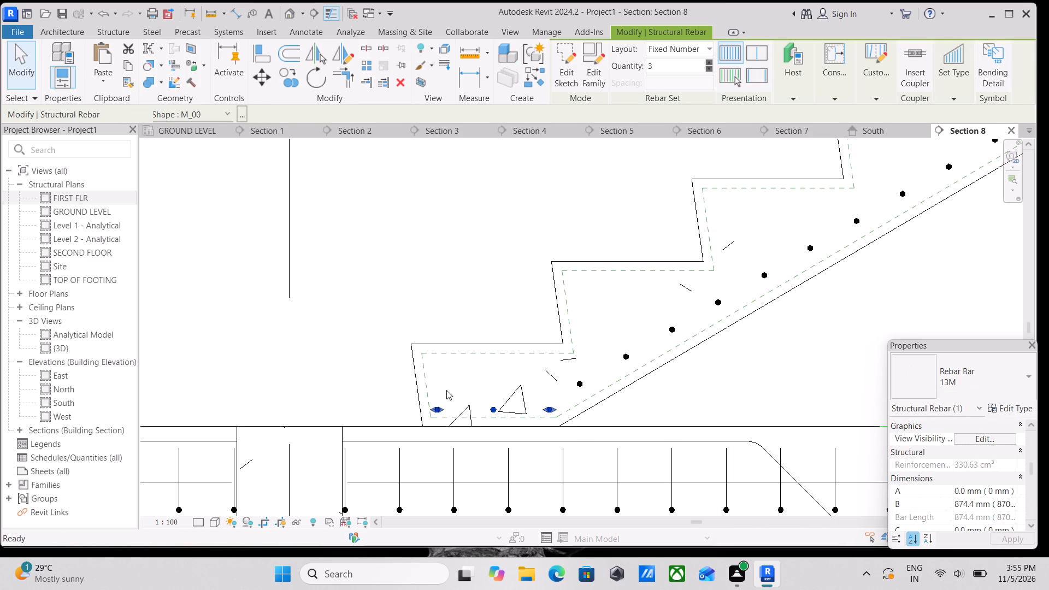
{"action": "scroll", "coordinate": [443, 409], "scroll_direction": "up", "scroll_amount": 8}
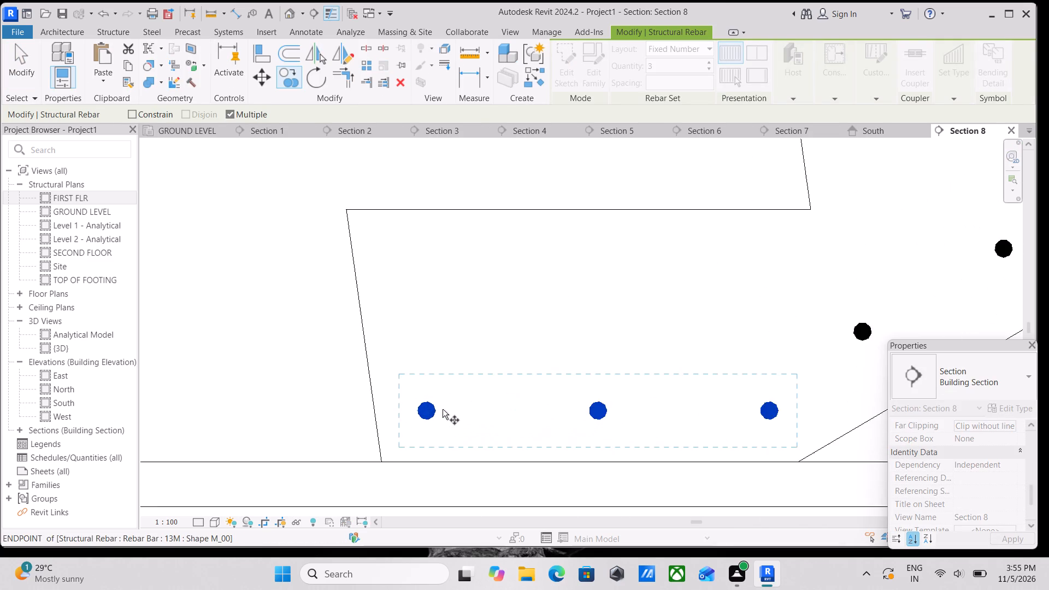
{"action": "scroll", "coordinate": [435, 407], "scroll_direction": "up", "scroll_amount": 2}
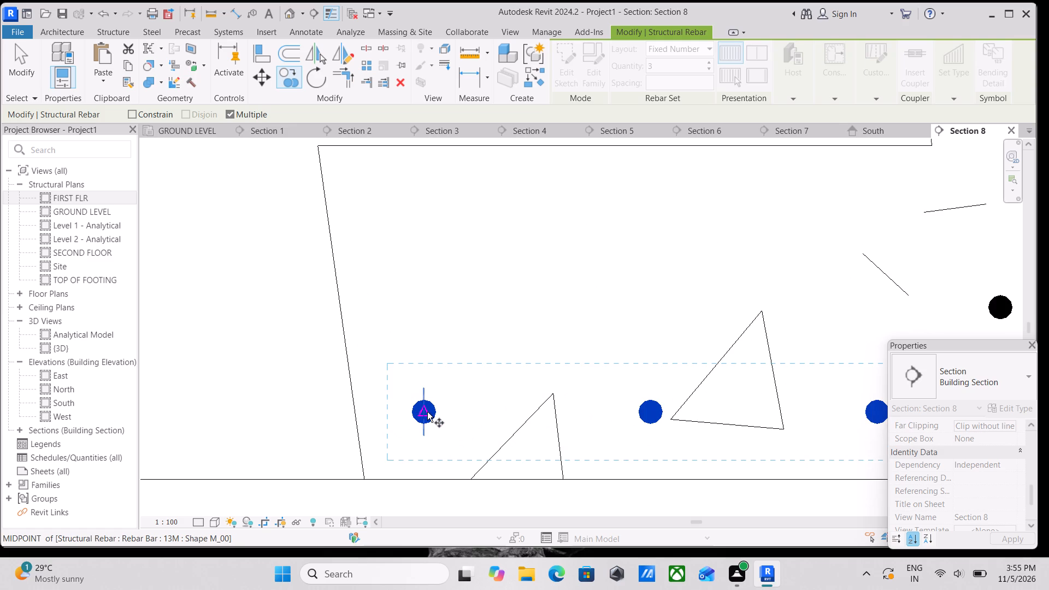
{"action": "left_click", "coordinate": [427, 412]}
{"action": "middle_click_drag", "start_coordinate": [437, 356], "coordinate": [442, 462]}
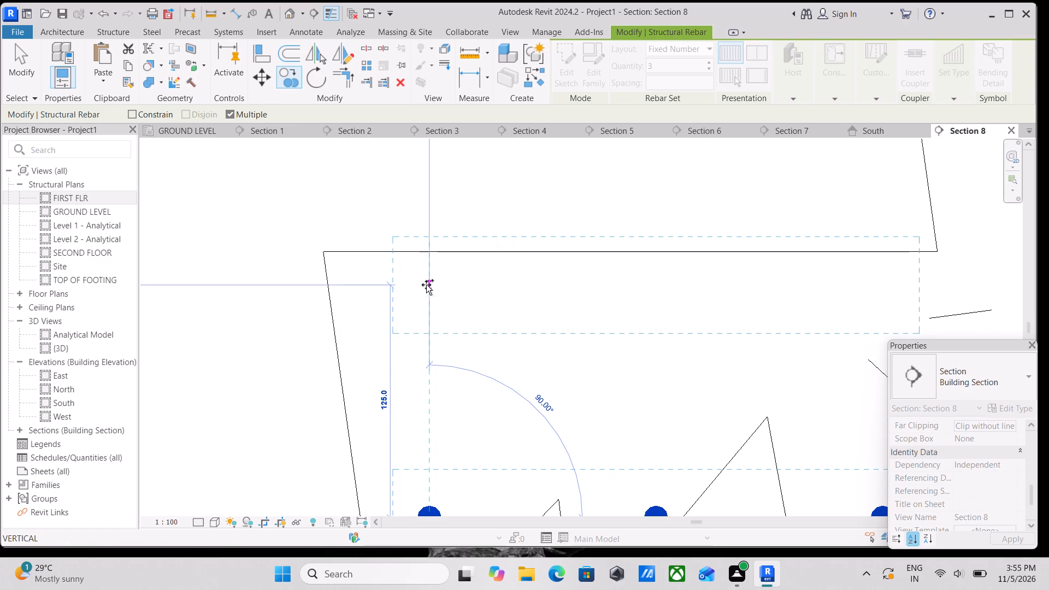
{"action": "left_click", "coordinate": [428, 329]}
{"action": "scroll", "coordinate": [492, 350], "scroll_direction": "down", "scroll_amount": 2}
{"action": "middle_click_drag", "start_coordinate": [488, 351], "coordinate": [401, 350]}
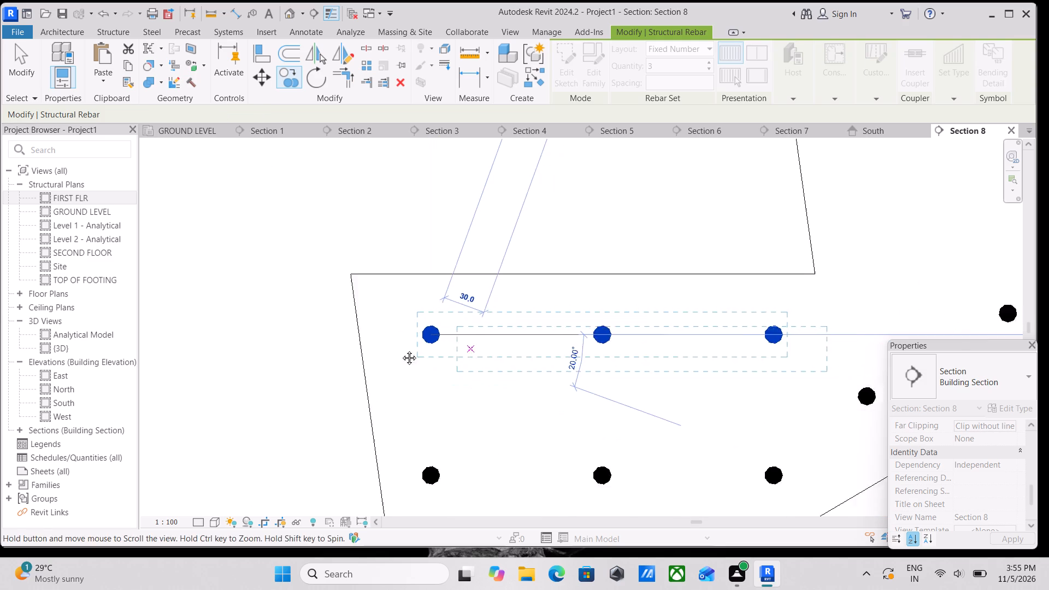
{"action": "middle_click_drag", "start_coordinate": [401, 350], "coordinate": [371, 350]}
{"action": "scroll", "coordinate": [419, 344], "scroll_direction": "down", "scroll_amount": 3}
{"action": "key", "text": "Escape"}
{"action": "key", "text": "Escape"}
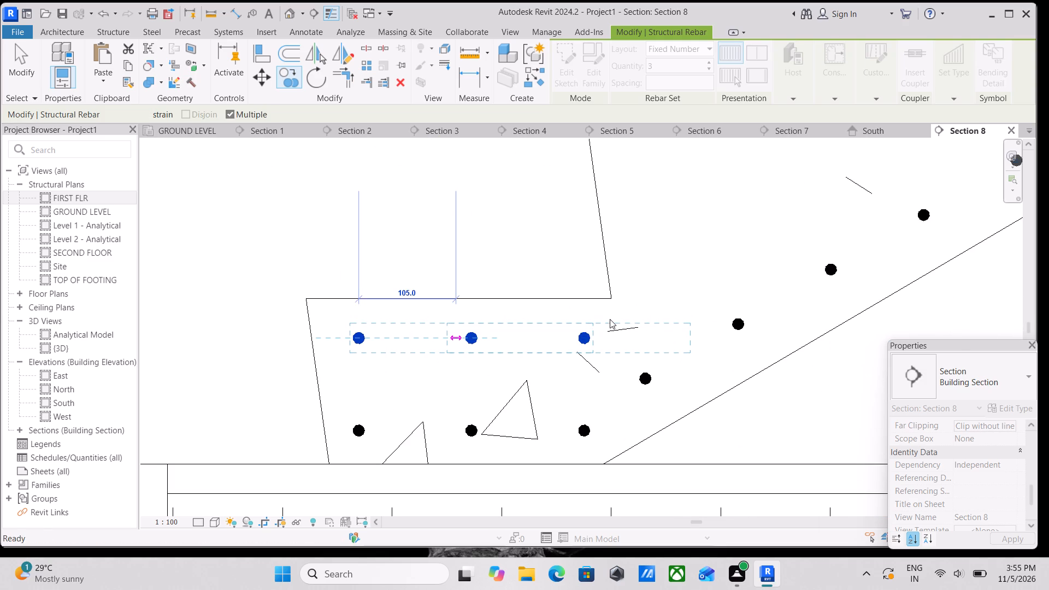
{"action": "scroll", "coordinate": [612, 319], "scroll_direction": "down", "scroll_amount": 2}
{"action": "scroll", "coordinate": [612, 319], "scroll_direction": "up", "scroll_amount": 3}
{"action": "key", "text": "Escape"}
Nudge the rebar set along the flight two increments down, closer to the cover line at the stair's sloping underside.
{"action": "scroll", "coordinate": [617, 319], "scroll_direction": "down", "scroll_amount": 1}
{"action": "middle_click_drag", "start_coordinate": [617, 319], "coordinate": [611, 319]}
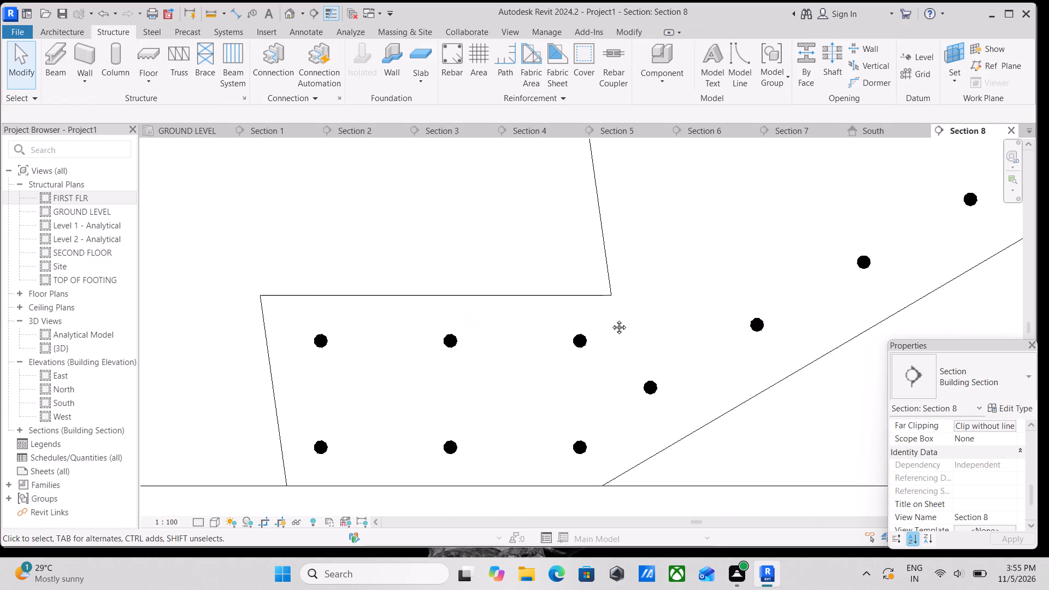
{"action": "middle_click_drag", "start_coordinate": [611, 319], "coordinate": [501, 328]}
{"action": "scroll", "coordinate": [556, 340], "scroll_direction": "down", "scroll_amount": 2}
{"action": "middle_click_drag", "start_coordinate": [556, 340], "coordinate": [523, 362]}
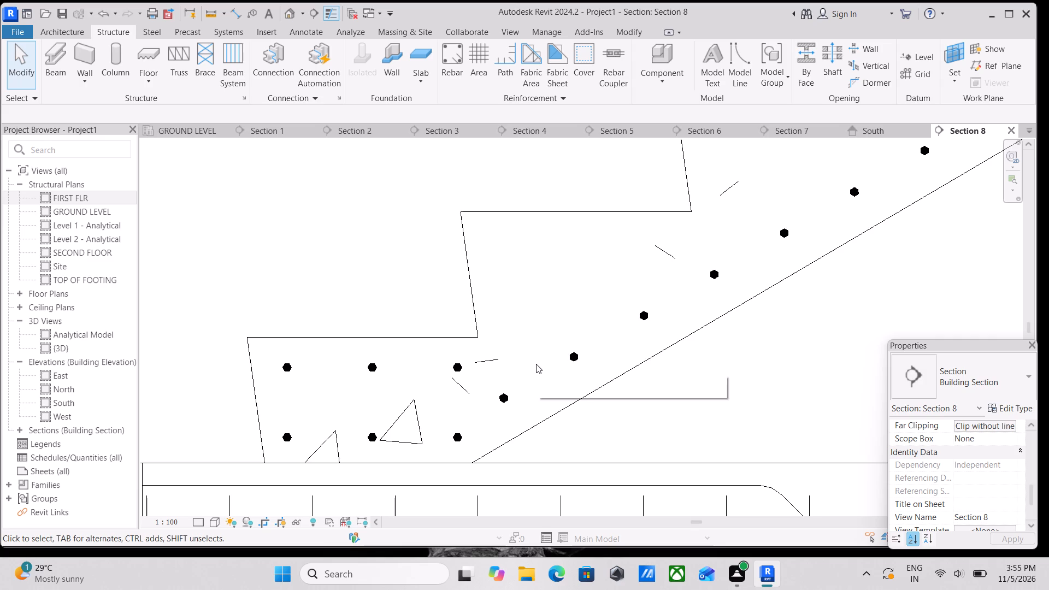
{"action": "middle_click_drag", "start_coordinate": [536, 364], "coordinate": [437, 367]}
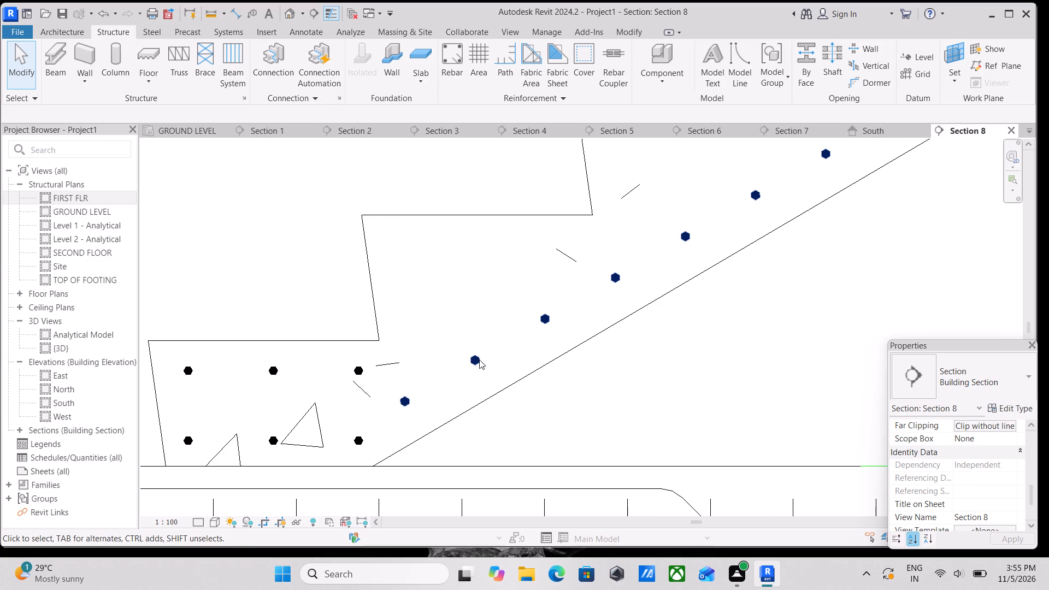
{"action": "left_click", "coordinate": [478, 360]}
{"action": "scroll", "coordinate": [482, 362], "scroll_direction": "down", "scroll_amount": 1}
{"action": "middle_click_drag", "start_coordinate": [482, 362], "coordinate": [439, 395]}
{"action": "scroll", "coordinate": [469, 393], "scroll_direction": "down", "scroll_amount": 1}
{"action": "scroll", "coordinate": [563, 387], "scroll_direction": "down", "scroll_amount": 2}
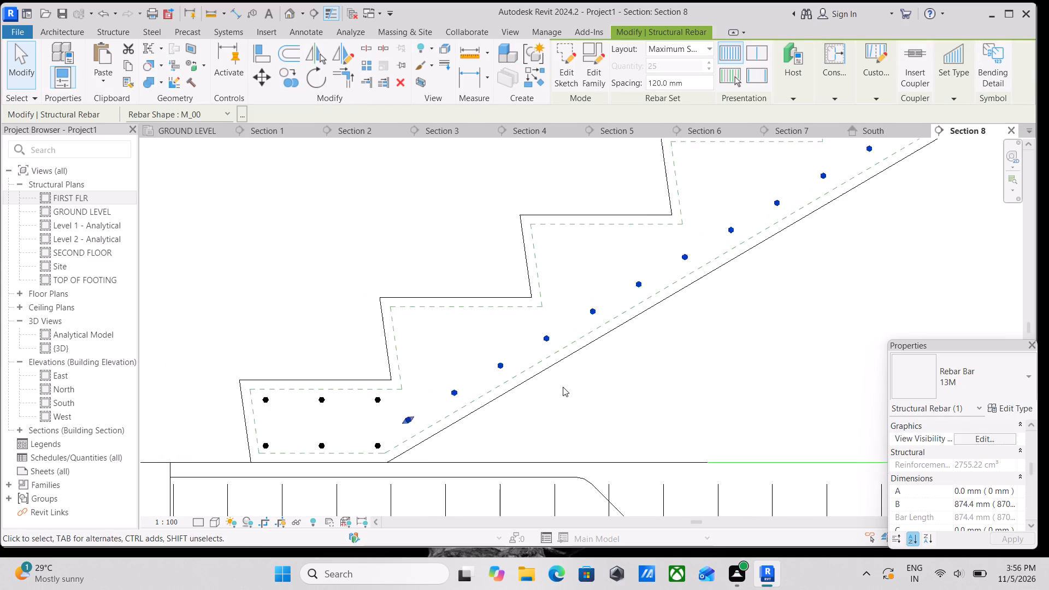
{"action": "middle_click_drag", "start_coordinate": [575, 386], "coordinate": [466, 447]}
{"action": "scroll", "coordinate": [575, 386], "scroll_direction": "down", "scroll_amount": 1}
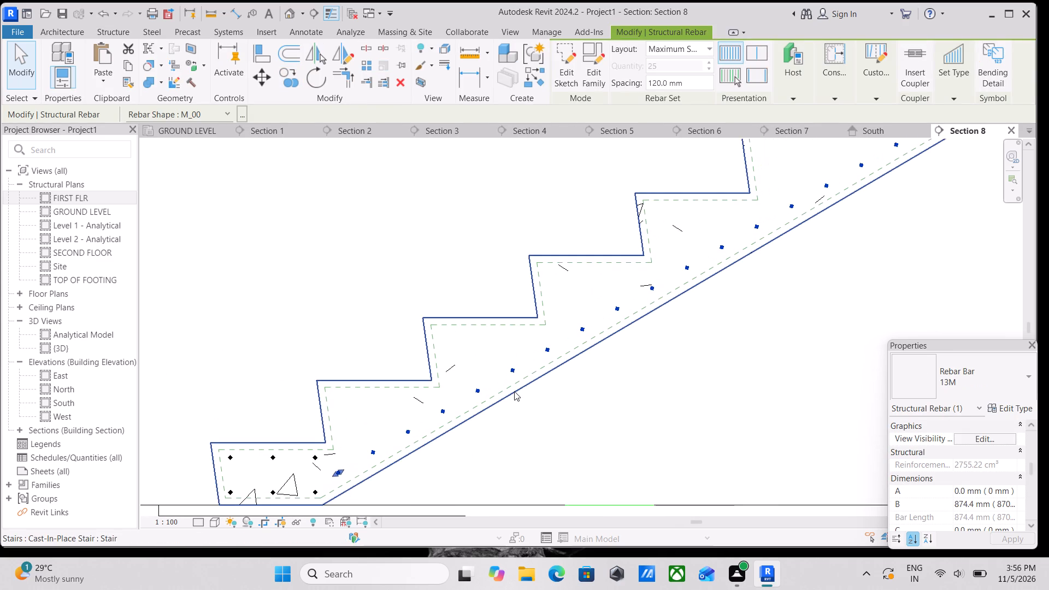
{"action": "key", "text": "Down"}
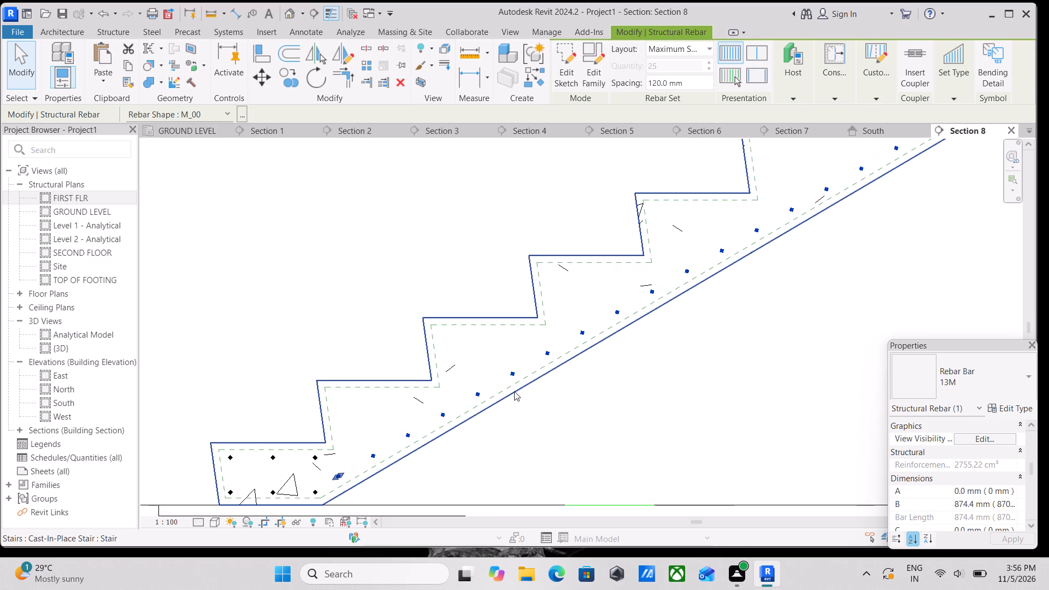
{"action": "key", "text": "Down"}
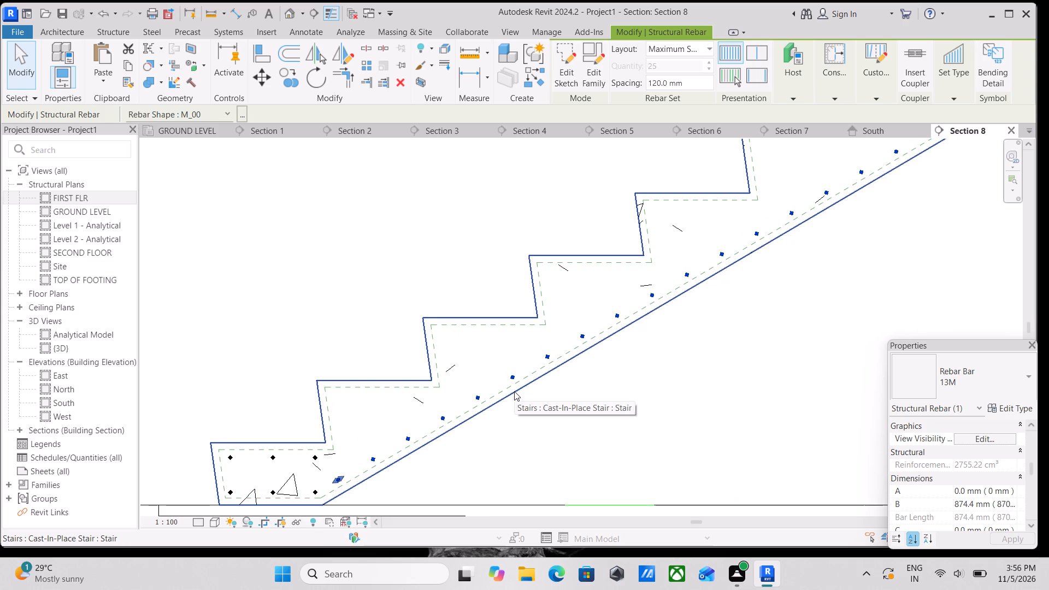
{"action": "key", "text": "grave"}
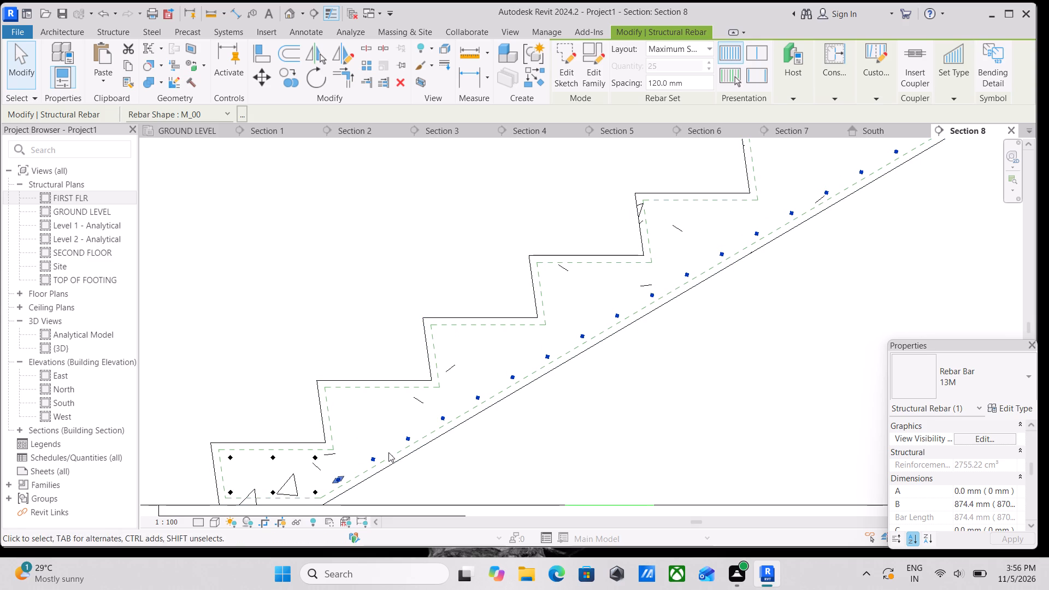
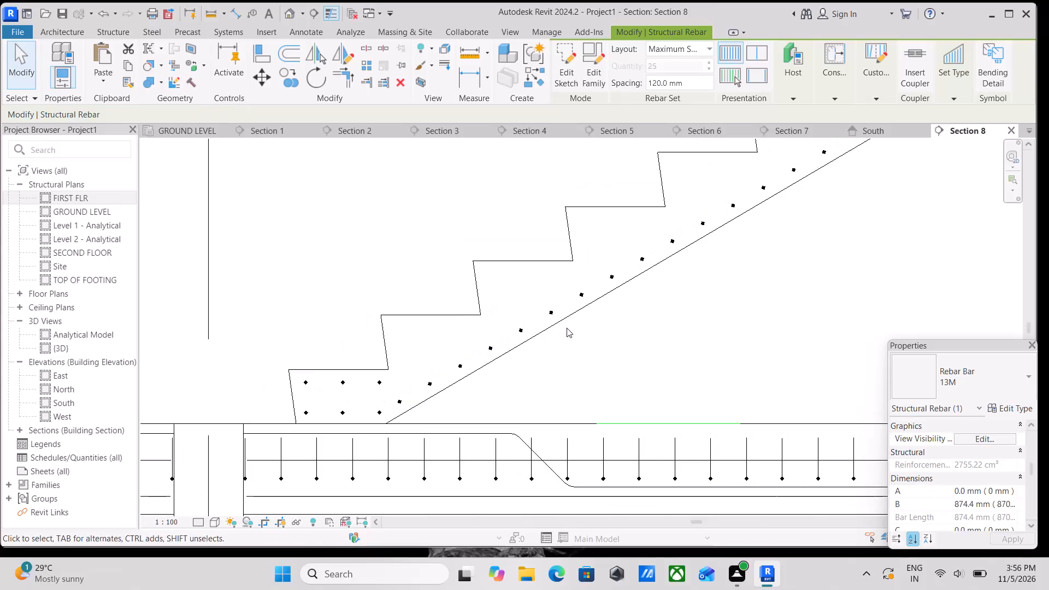
Copy the rebar set along the flight's sloping underside 100 mm up at 135° as a second, upper layer.
{"action": "left_click", "coordinate": [584, 294]}
{"action": "middle_click_drag", "start_coordinate": [510, 333], "coordinate": [532, 310]}
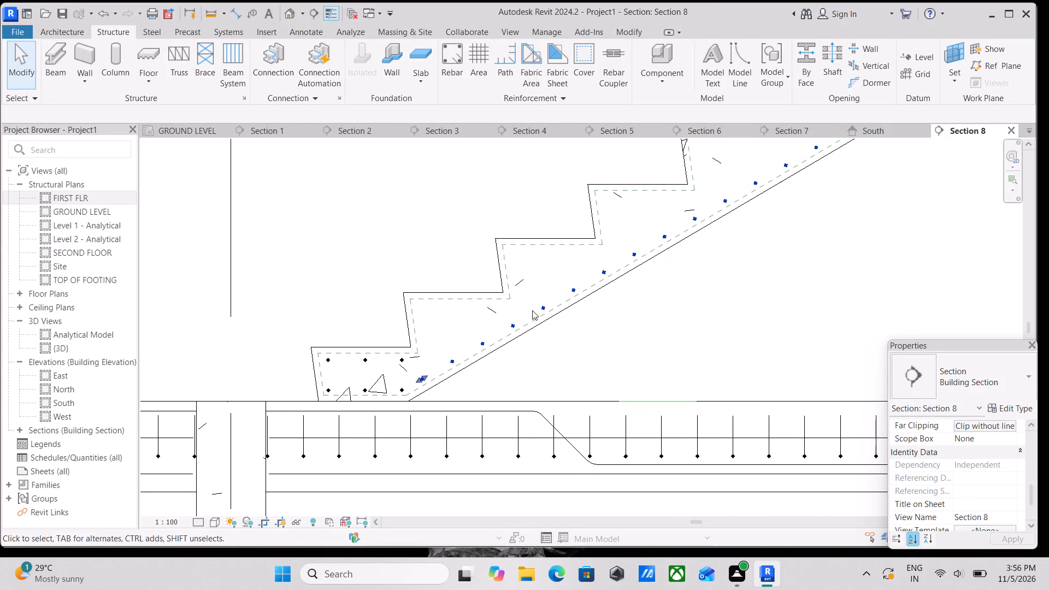
{"action": "key", "text": "c"}
{"action": "key", "text": "o"}
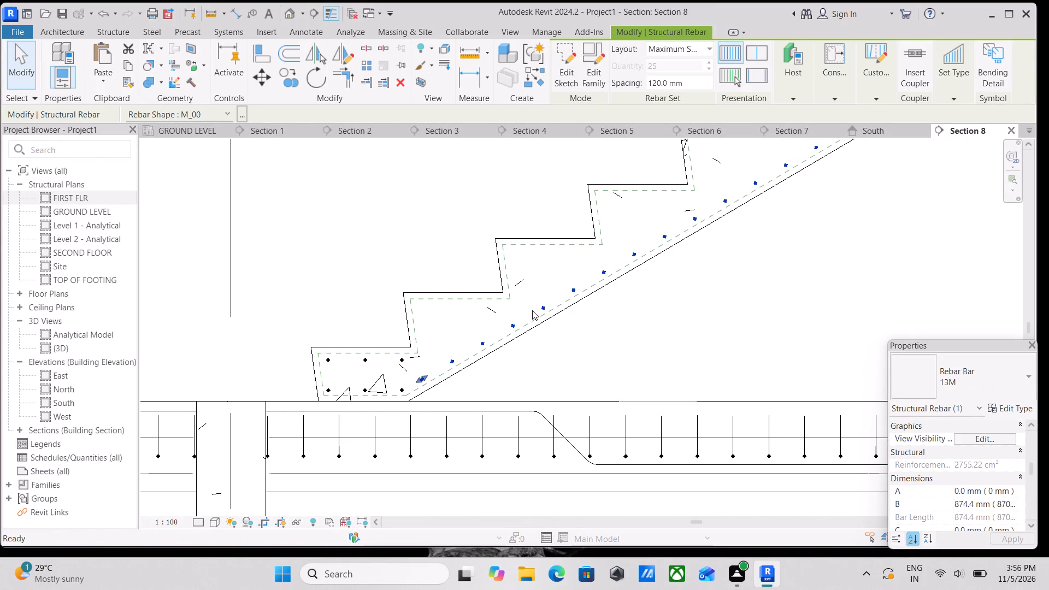
{"action": "left_click", "coordinate": [543, 306]}
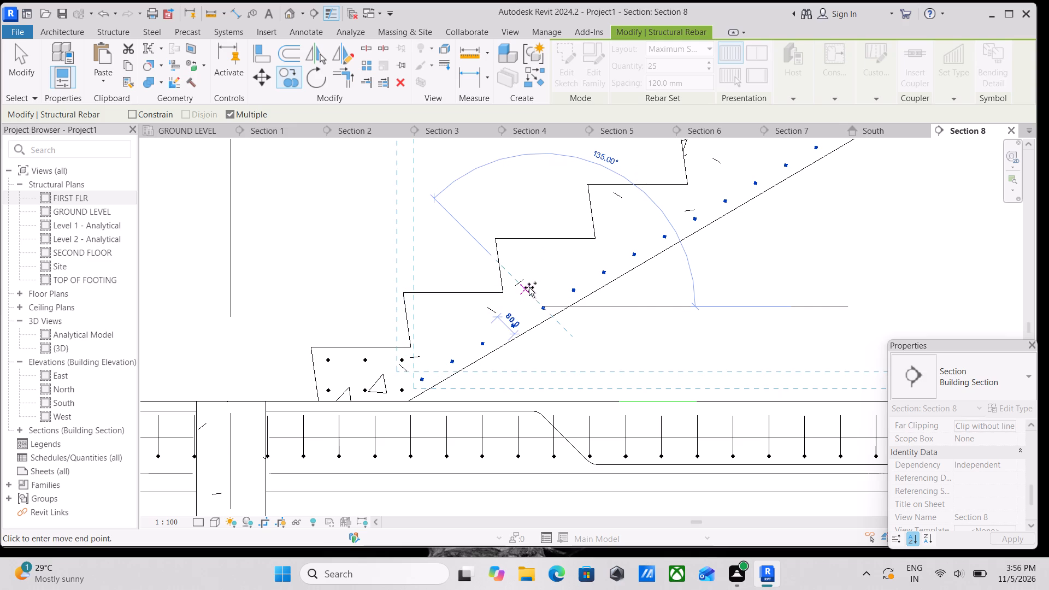
{"action": "left_click", "coordinate": [522, 285]}
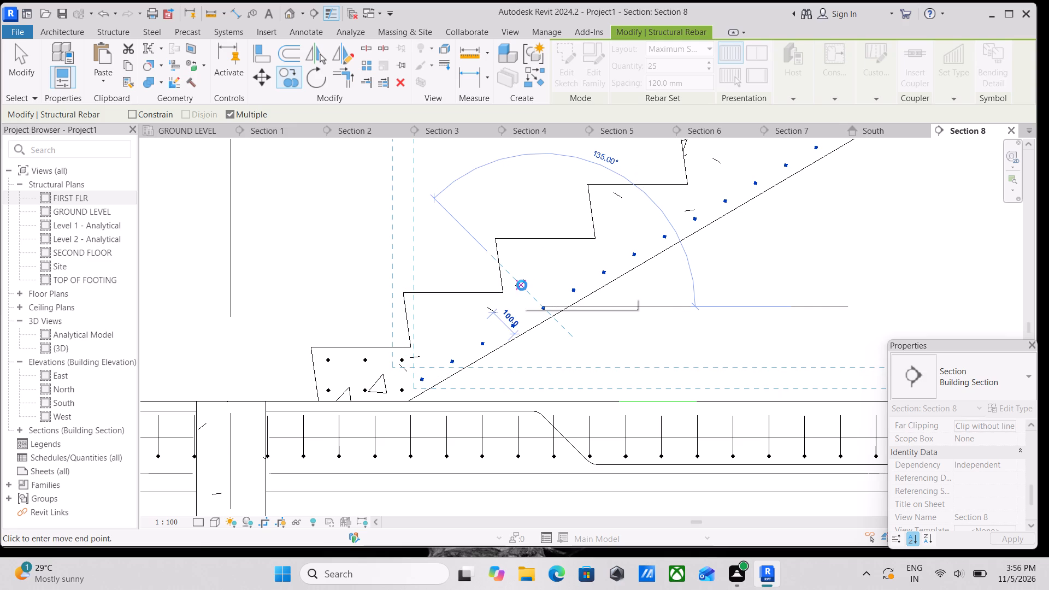
{"action": "scroll", "coordinate": [525, 285], "scroll_direction": "down", "scroll_amount": 1}
{"action": "middle_click_drag", "start_coordinate": [525, 285], "coordinate": [530, 306]}
{"action": "key", "text": "Escape"}
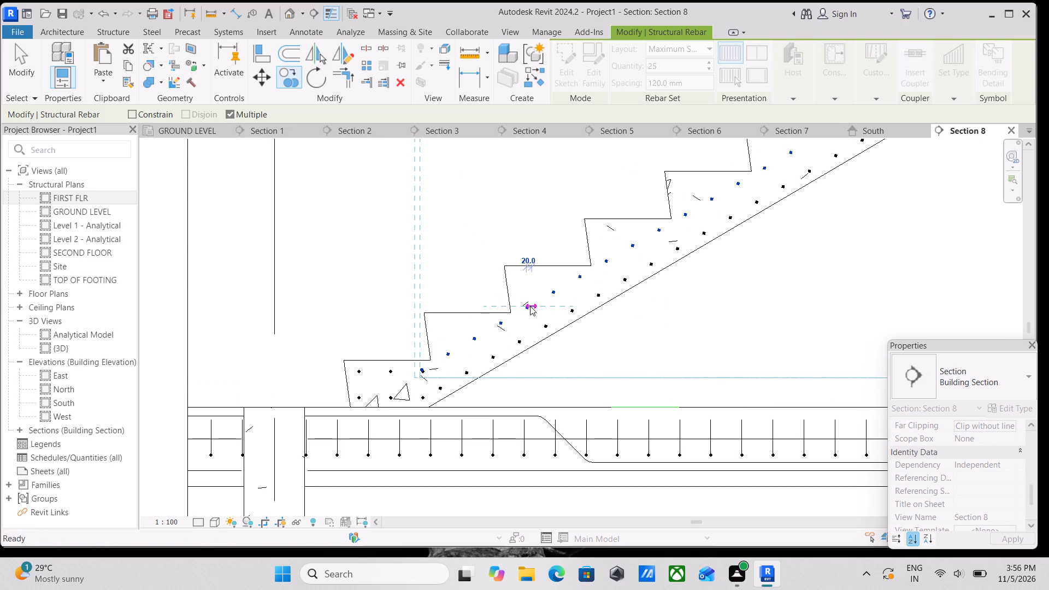
{"action": "key", "text": "Escape"}
{"action": "scroll", "coordinate": [447, 377], "scroll_direction": "up", "scroll_amount": 2}
{"action": "key", "text": "Escape"}
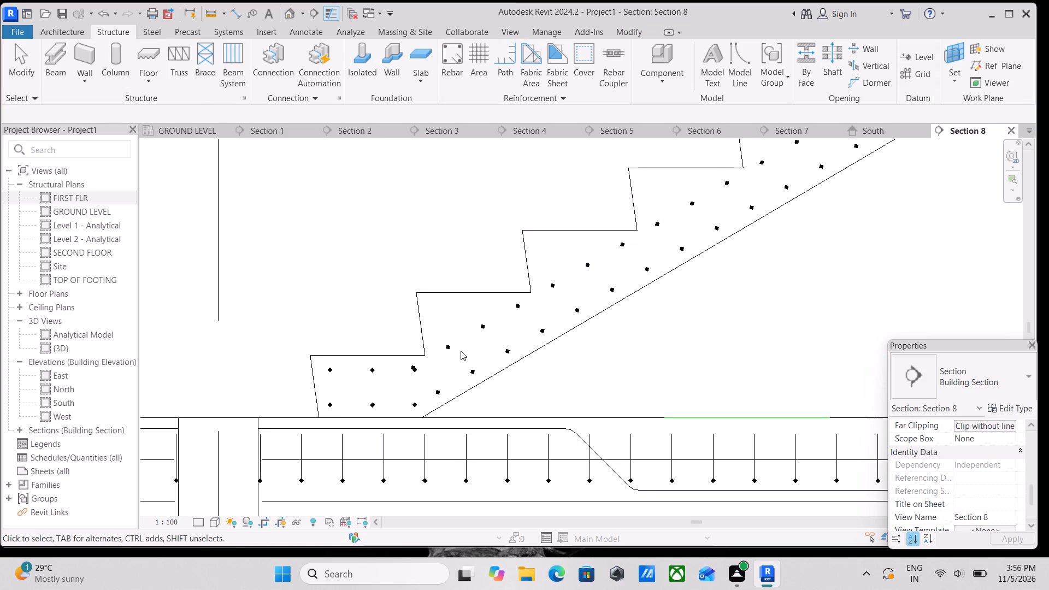
Shorten the upper rebar layer's lower end by one bar spacing, clear of the lowest step's top row.
{"action": "left_click", "coordinate": [451, 345]}
{"action": "scroll", "coordinate": [409, 364], "scroll_direction": "up", "scroll_amount": 4}
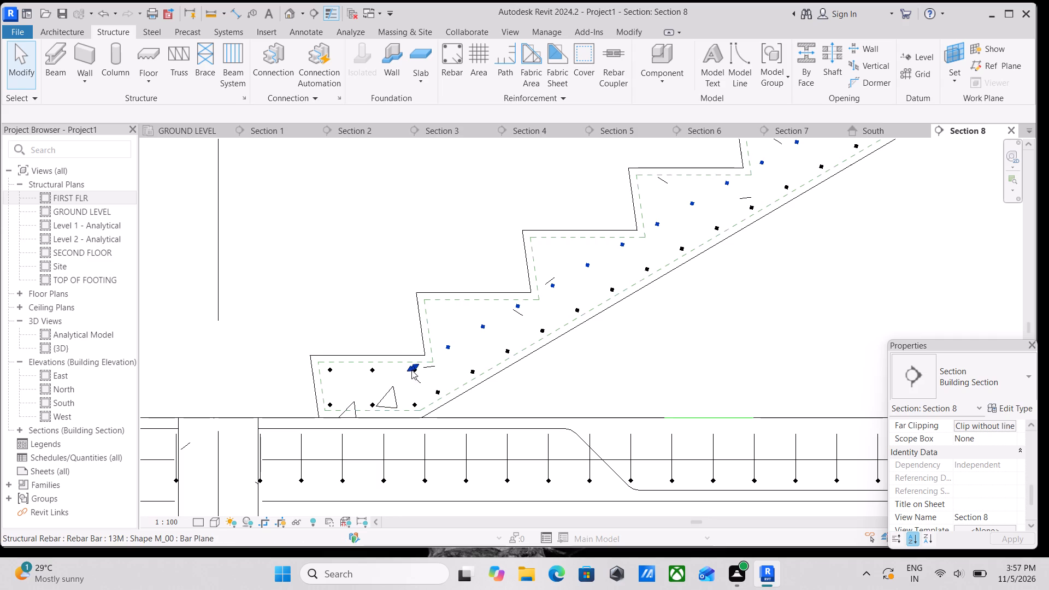
{"action": "scroll", "coordinate": [418, 365], "scroll_direction": "up", "scroll_amount": 2}
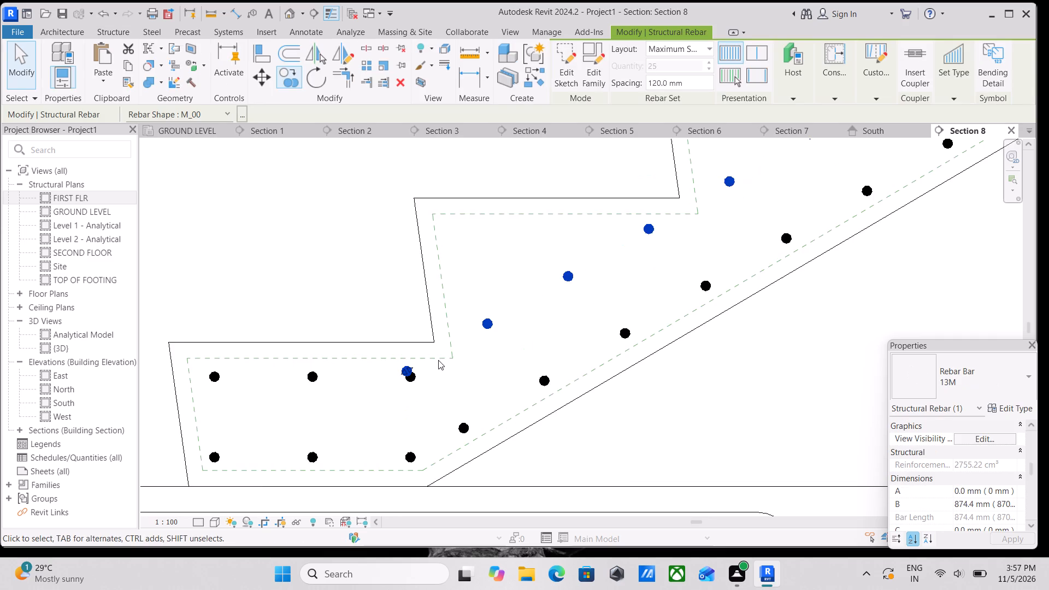
{"action": "scroll", "coordinate": [438, 360], "scroll_direction": "up", "scroll_amount": 2}
{"action": "left_click_drag", "start_coordinate": [400, 368], "coordinate": [404, 368]}
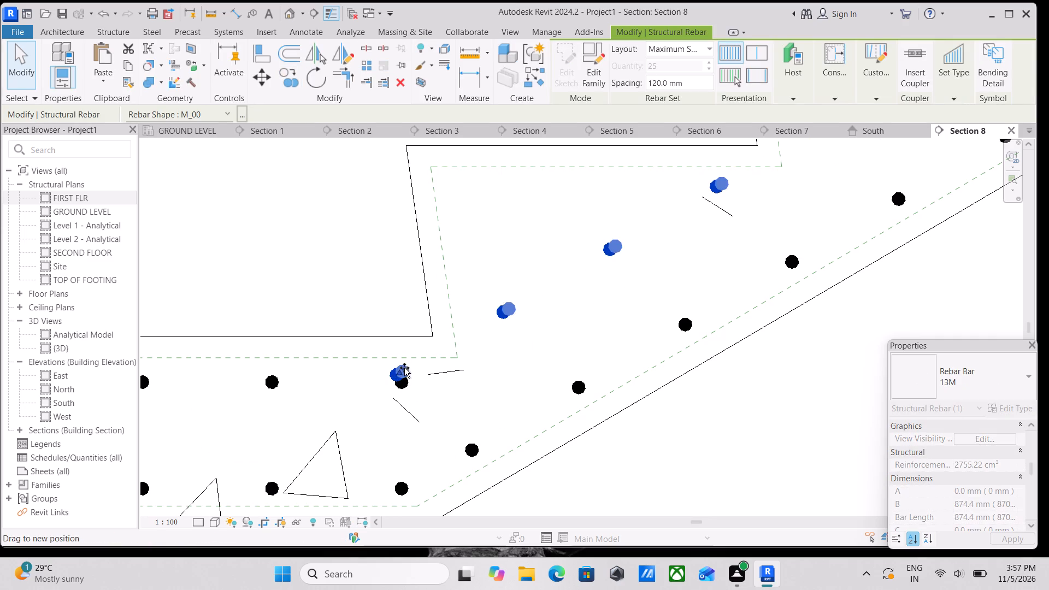
{"action": "left_click_drag", "start_coordinate": [404, 368], "coordinate": [508, 316]}
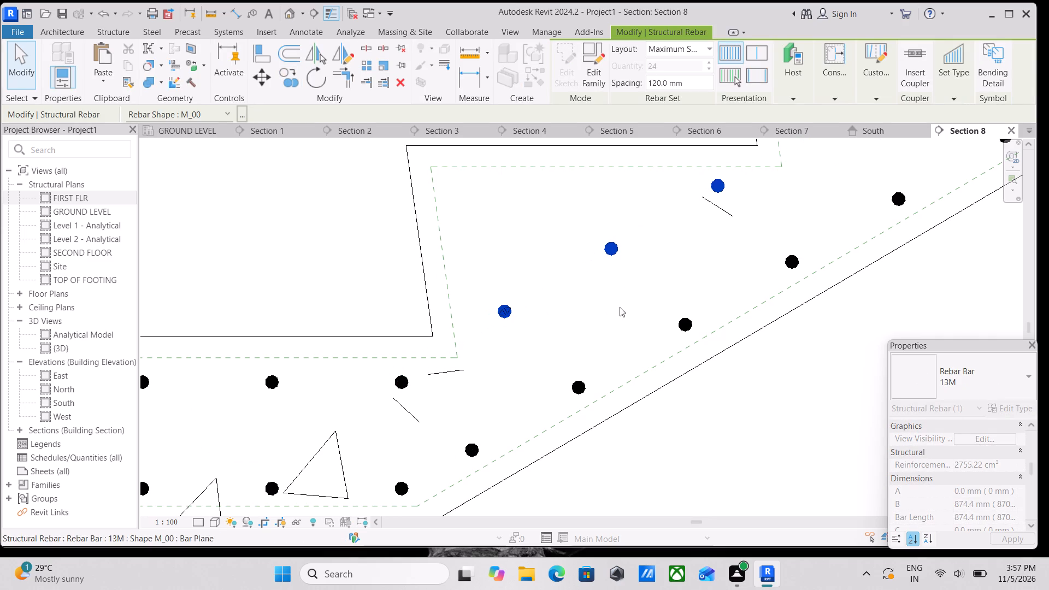
Shorten the upper rebar layer's landing end by two bar spacings, pulling it back down the slope.
{"action": "scroll", "coordinate": [620, 307], "scroll_direction": "down", "scroll_amount": 8}
{"action": "middle_click_drag", "start_coordinate": [625, 306], "coordinate": [468, 377]}
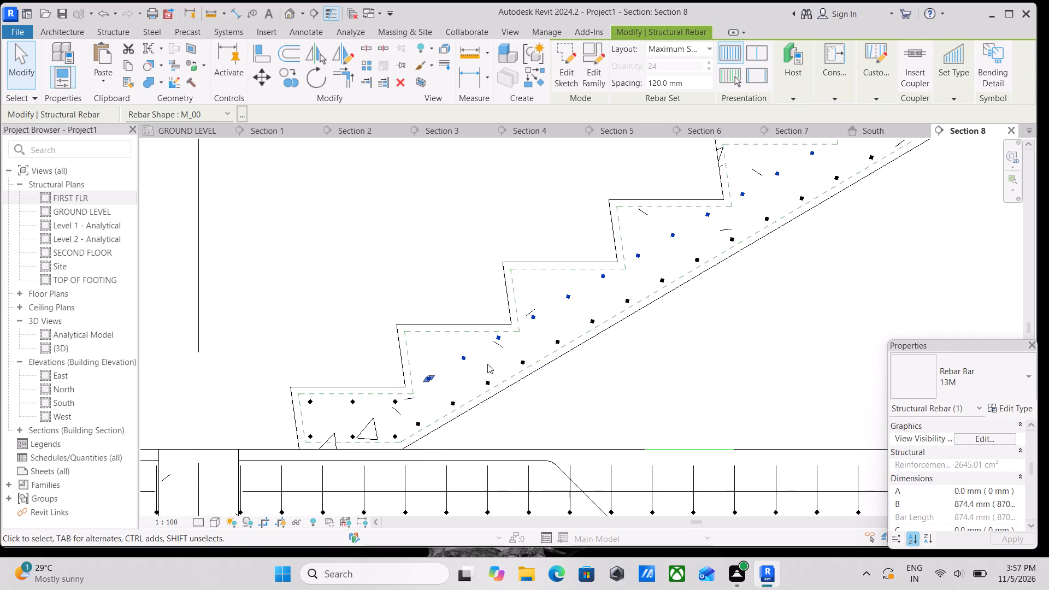
{"action": "scroll", "coordinate": [632, 296], "scroll_direction": "down", "scroll_amount": 1}
{"action": "middle_click_drag", "start_coordinate": [628, 298], "coordinate": [411, 448]}
{"action": "scroll", "coordinate": [608, 388], "scroll_direction": "down", "scroll_amount": 3}
{"action": "middle_click_drag", "start_coordinate": [598, 395], "coordinate": [506, 446]}
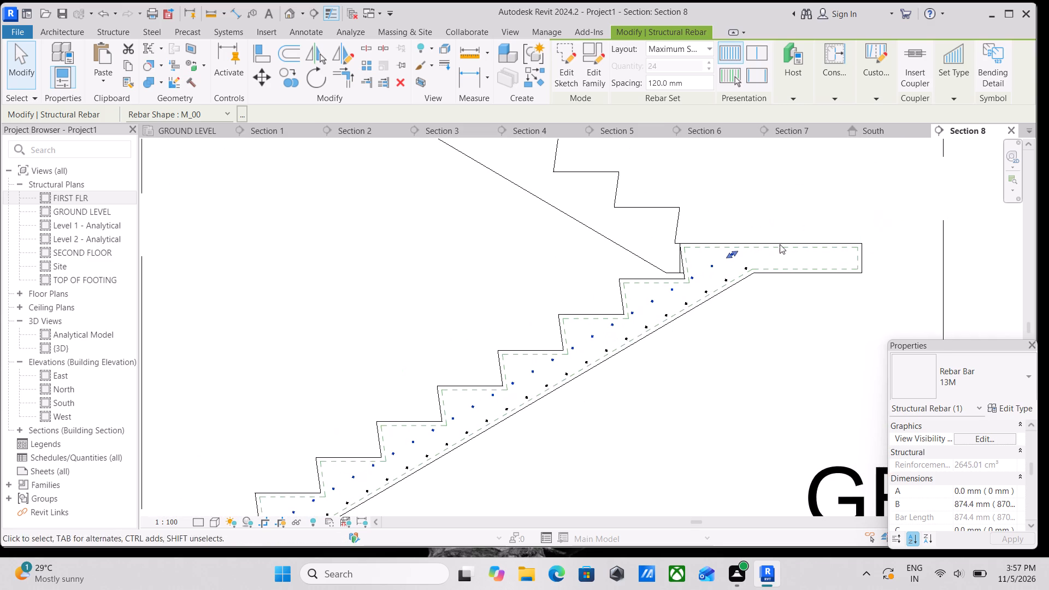
{"action": "scroll", "coordinate": [780, 244], "scroll_direction": "up", "scroll_amount": 10}
{"action": "left_click_drag", "start_coordinate": [676, 271], "coordinate": [672, 273]}
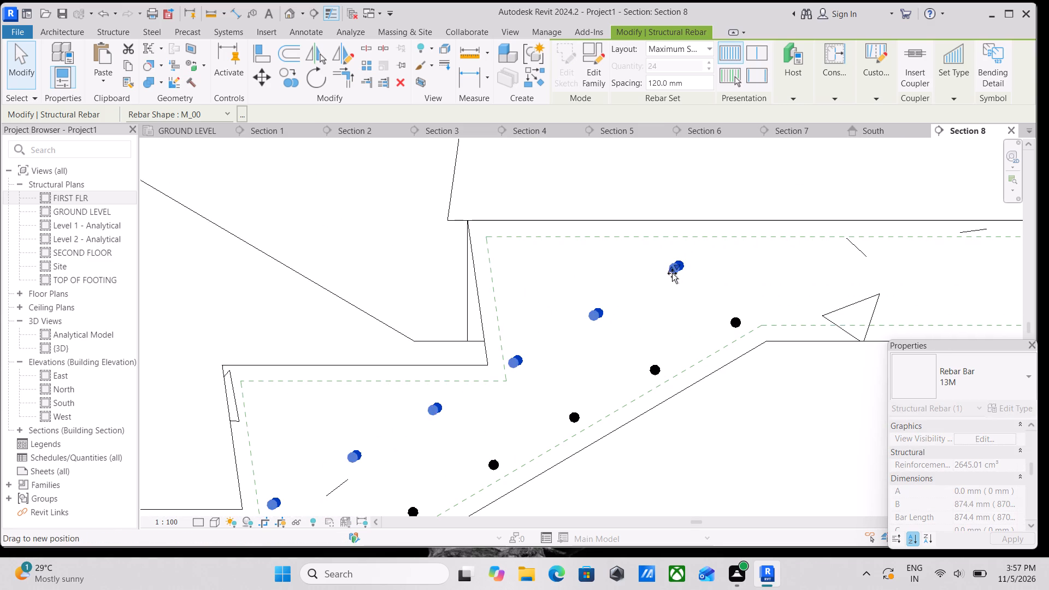
{"action": "left_click_drag", "start_coordinate": [672, 273], "coordinate": [649, 287]}
{"action": "middle_click_drag", "start_coordinate": [633, 308], "coordinate": [723, 257]}
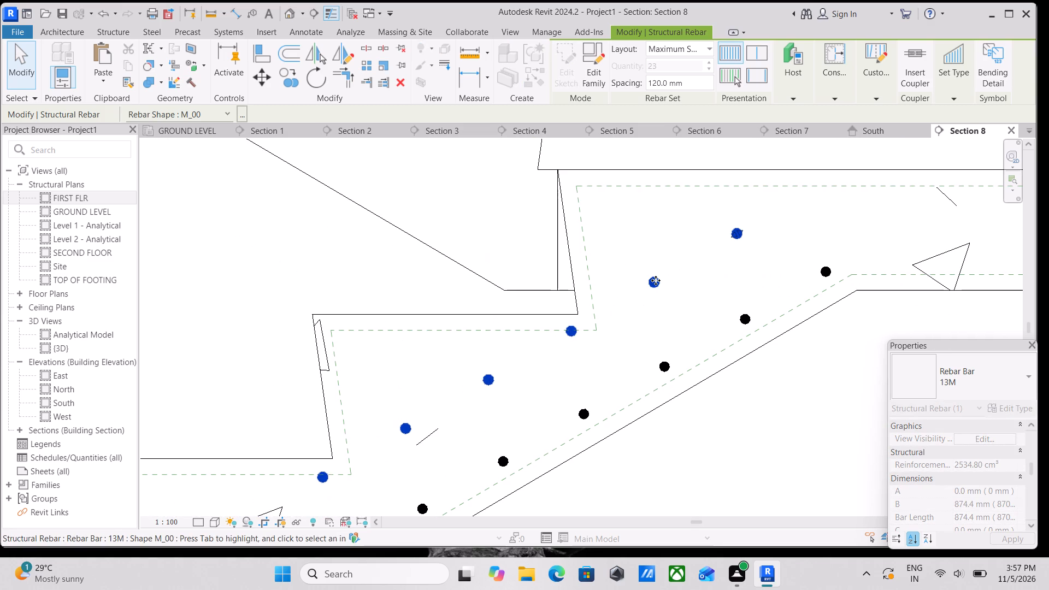
{"action": "left_click_drag", "start_coordinate": [736, 231], "coordinate": [686, 265]}
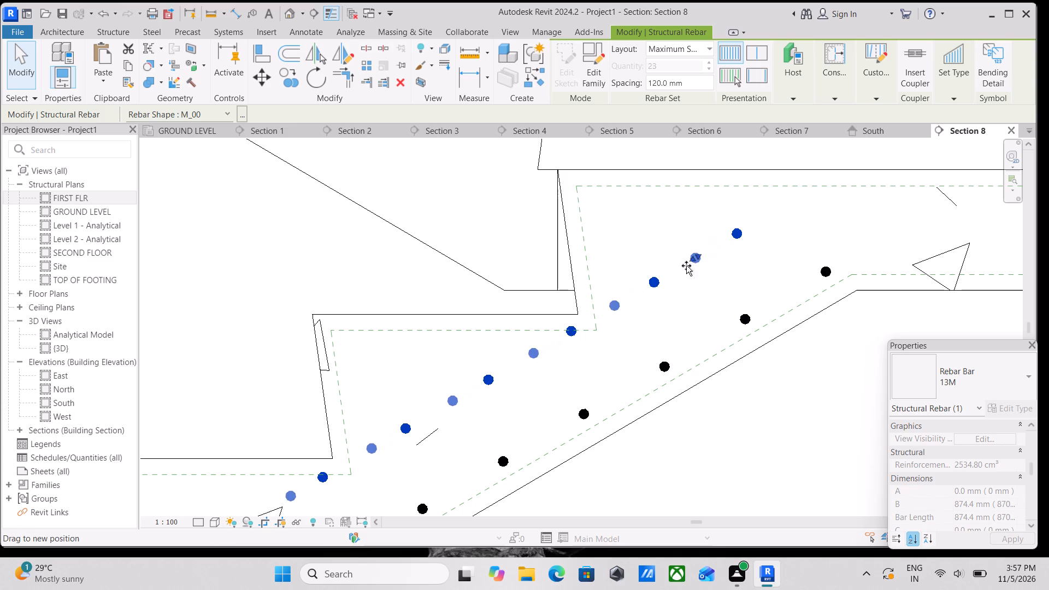
{"action": "left_click_drag", "start_coordinate": [686, 265], "coordinate": [656, 291]}
{"action": "scroll", "coordinate": [661, 288], "scroll_direction": "down", "scroll_amount": 3}
{"action": "middle_click_drag", "start_coordinate": [661, 288], "coordinate": [692, 260]}
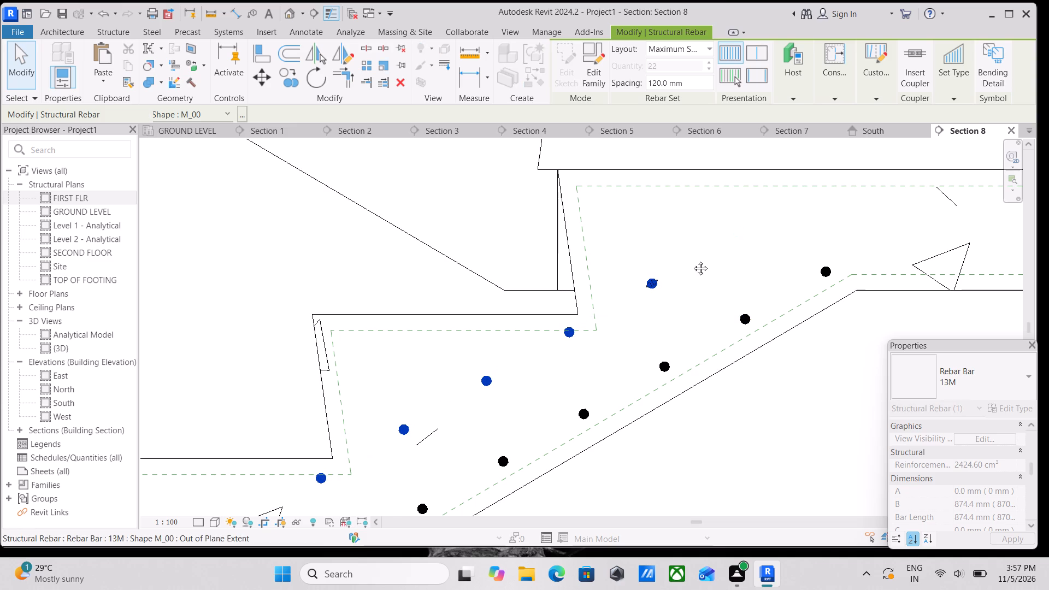
{"action": "middle_click_drag", "start_coordinate": [692, 260], "coordinate": [708, 240]}
{"action": "scroll", "coordinate": [632, 317], "scroll_direction": "down", "scroll_amount": 2}
{"action": "key", "text": "Escape"}
{"action": "scroll", "coordinate": [555, 346], "scroll_direction": "down", "scroll_amount": 2}
{"action": "middle_click_drag", "start_coordinate": [558, 346], "coordinate": [643, 311]}
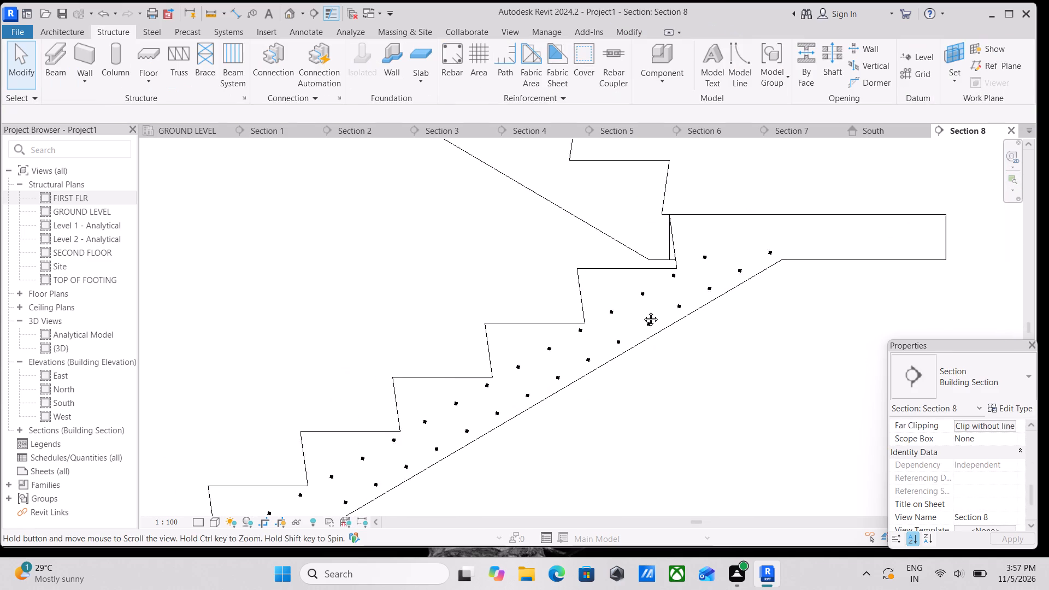
{"action": "middle_click_drag", "start_coordinate": [643, 311], "coordinate": [676, 291]}
Nudge the flight's upper rebar layer one increment down.
{"action": "left_click", "coordinate": [587, 336]}
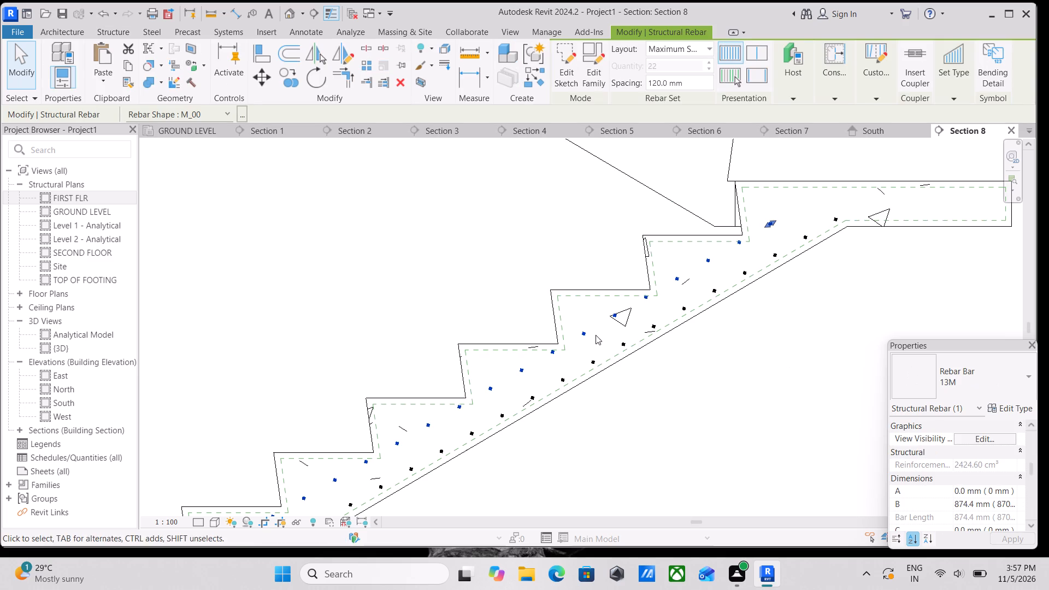
{"action": "scroll", "coordinate": [592, 337], "scroll_direction": "down", "scroll_amount": 1}
{"action": "middle_click_drag", "start_coordinate": [585, 340], "coordinate": [738, 318]}
{"action": "middle_click_drag", "start_coordinate": [610, 364], "coordinate": [653, 310]}
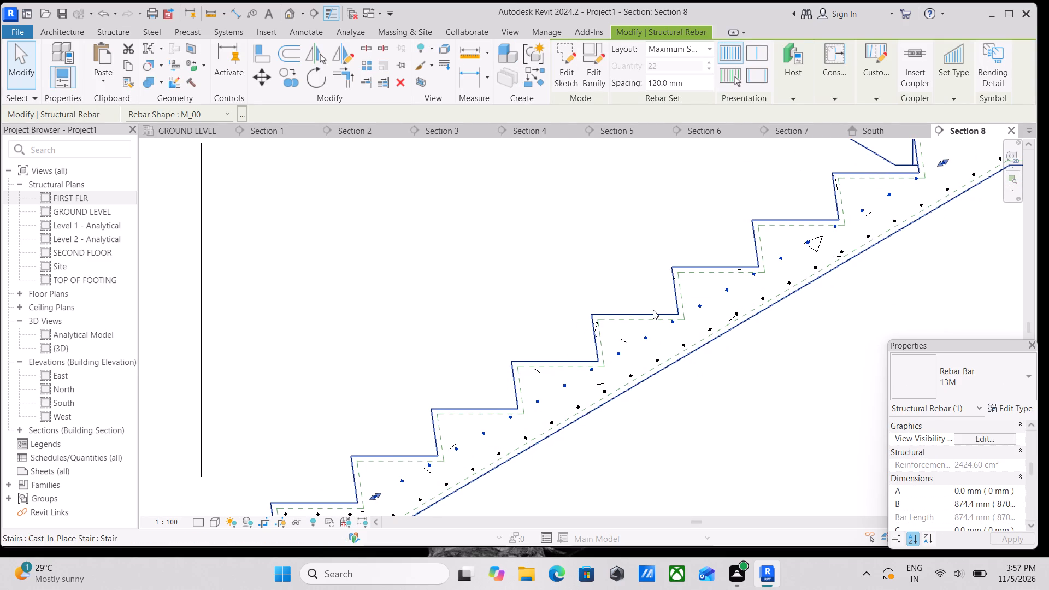
{"action": "key", "text": "Down"}
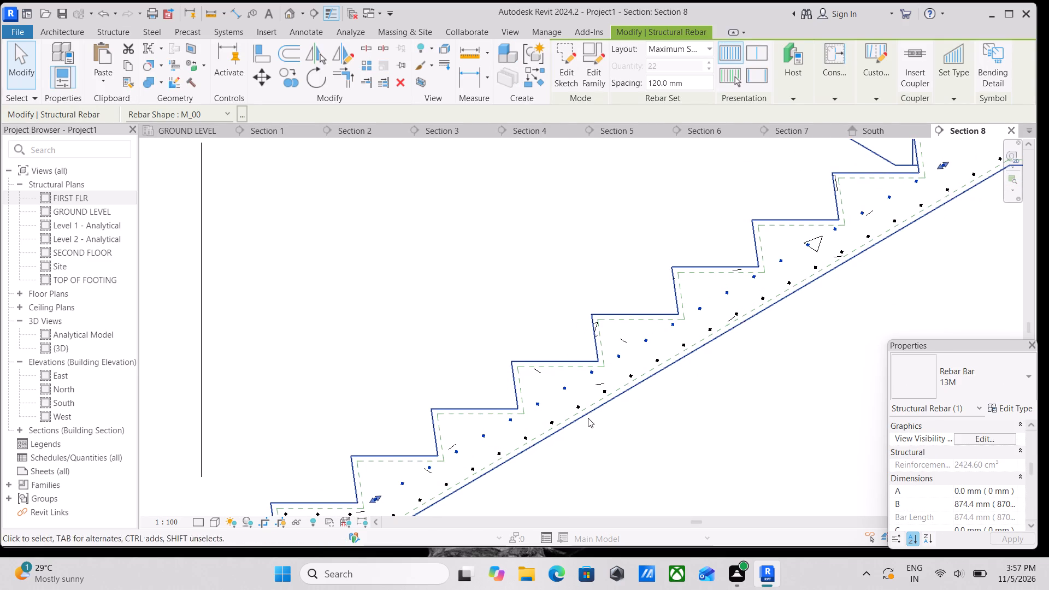
{"action": "scroll", "coordinate": [543, 442], "scroll_direction": "down", "scroll_amount": 2}
{"action": "scroll", "coordinate": [512, 393], "scroll_direction": "down", "scroll_amount": 1}
{"action": "middle_click_drag", "start_coordinate": [511, 393], "coordinate": [586, 353]}
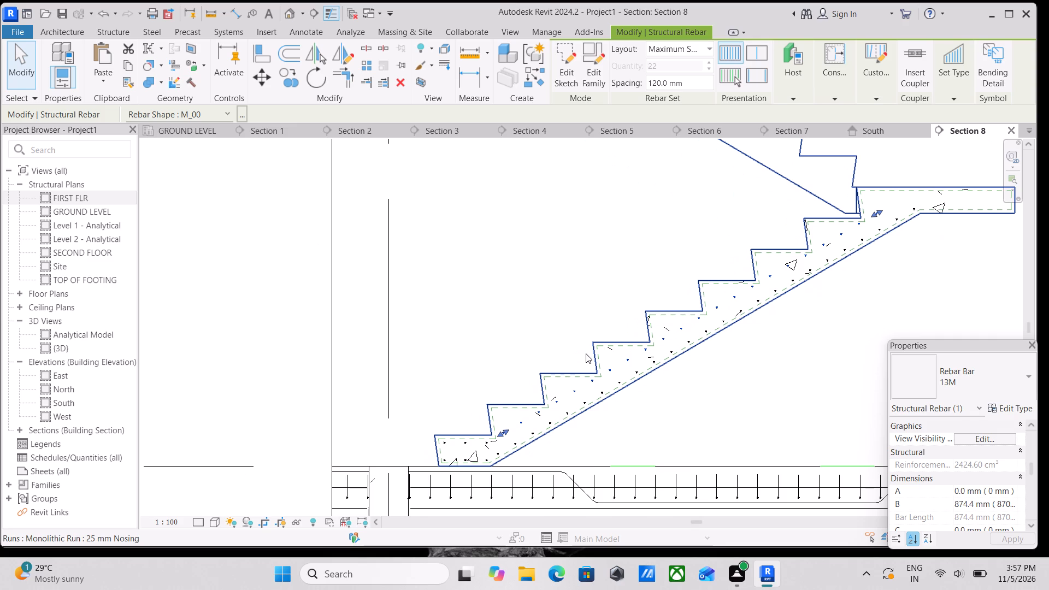
{"action": "scroll", "coordinate": [674, 333], "scroll_direction": "down", "scroll_amount": 2}
{"action": "middle_click_drag", "start_coordinate": [801, 286], "coordinate": [797, 329]}
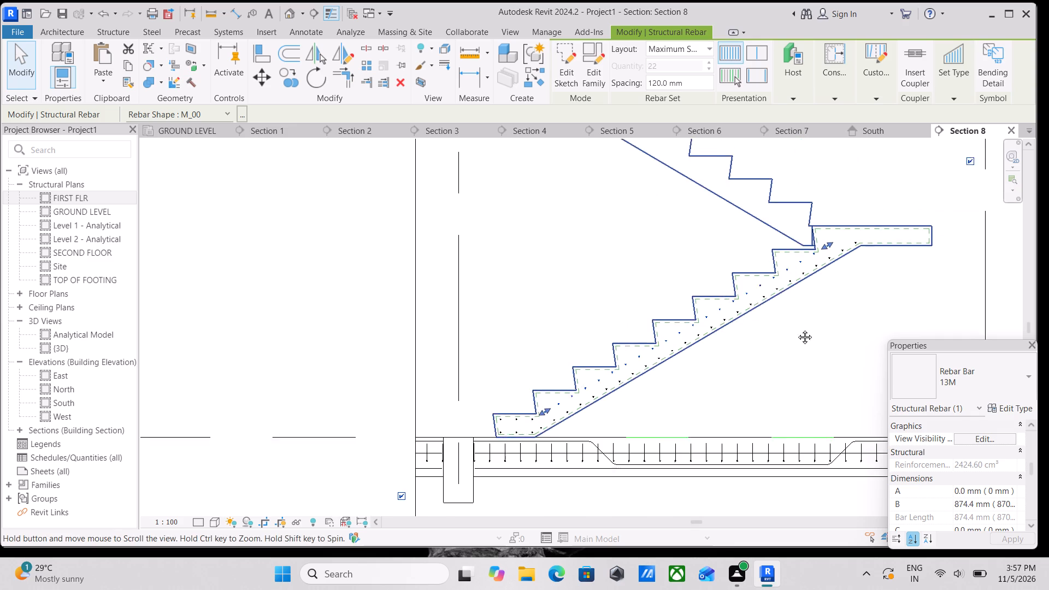
{"action": "middle_click_drag", "start_coordinate": [797, 329], "coordinate": [787, 361]}
{"action": "key", "text": "Escape"}
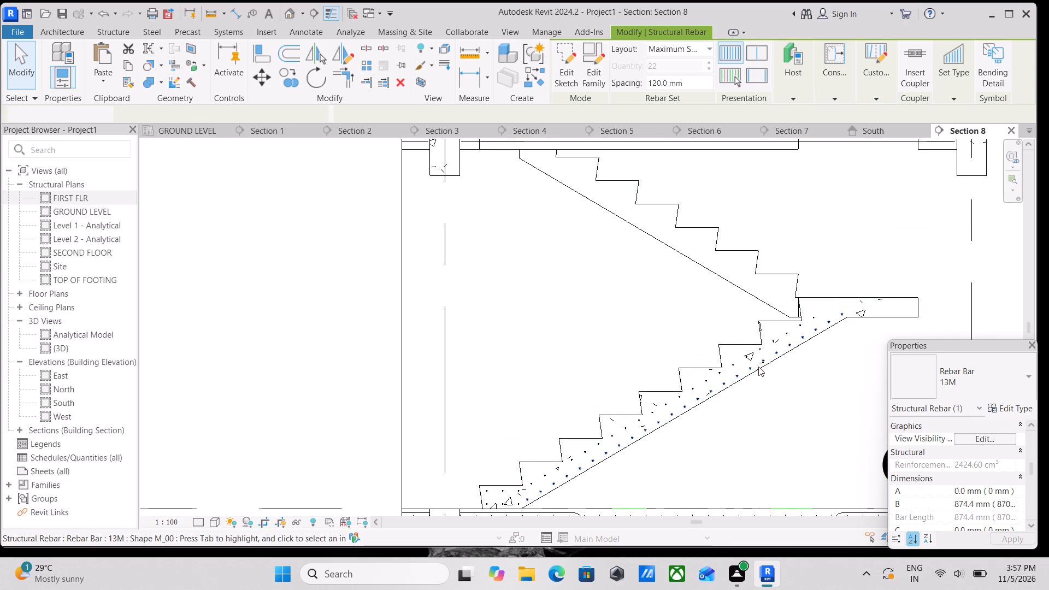
Pull the bottom rebar layer's landing end slightly back down the slope in two adjustments, away from the landing's underside corner.
{"action": "scroll", "coordinate": [765, 348], "scroll_direction": "up", "scroll_amount": 1}
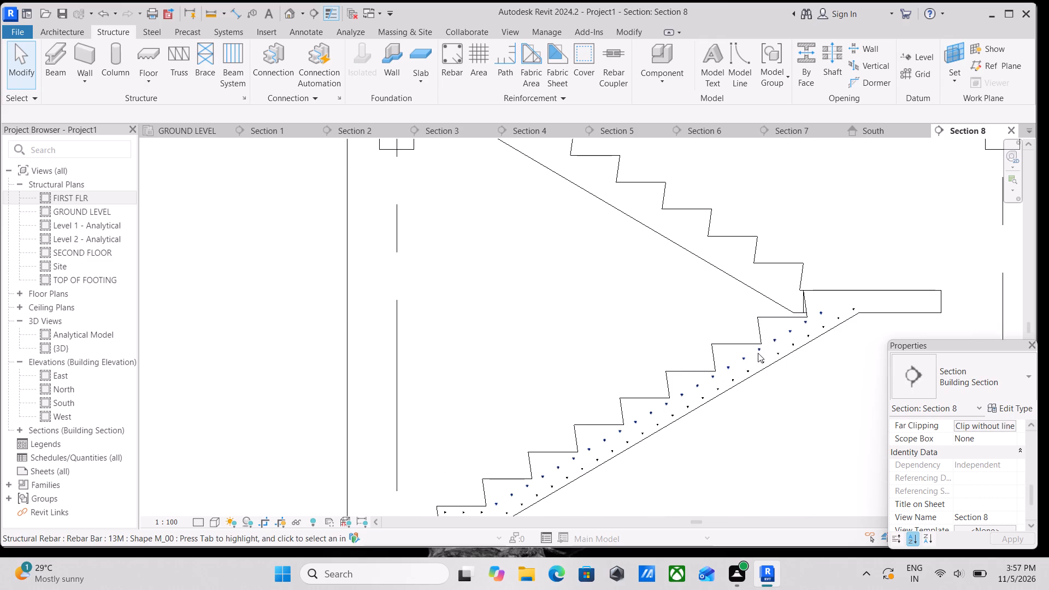
{"action": "middle_click_drag", "start_coordinate": [742, 359], "coordinate": [668, 395]}
{"action": "scroll", "coordinate": [794, 348], "scroll_direction": "up", "scroll_amount": 4}
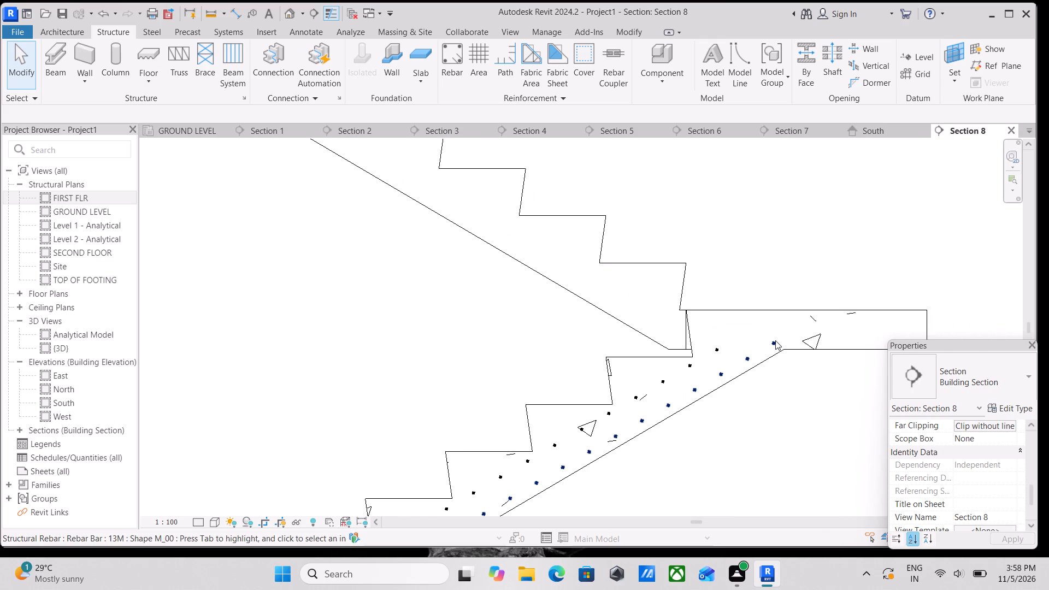
{"action": "left_click", "coordinate": [775, 340]}
{"action": "left_click_drag", "start_coordinate": [772, 344], "coordinate": [765, 346]}
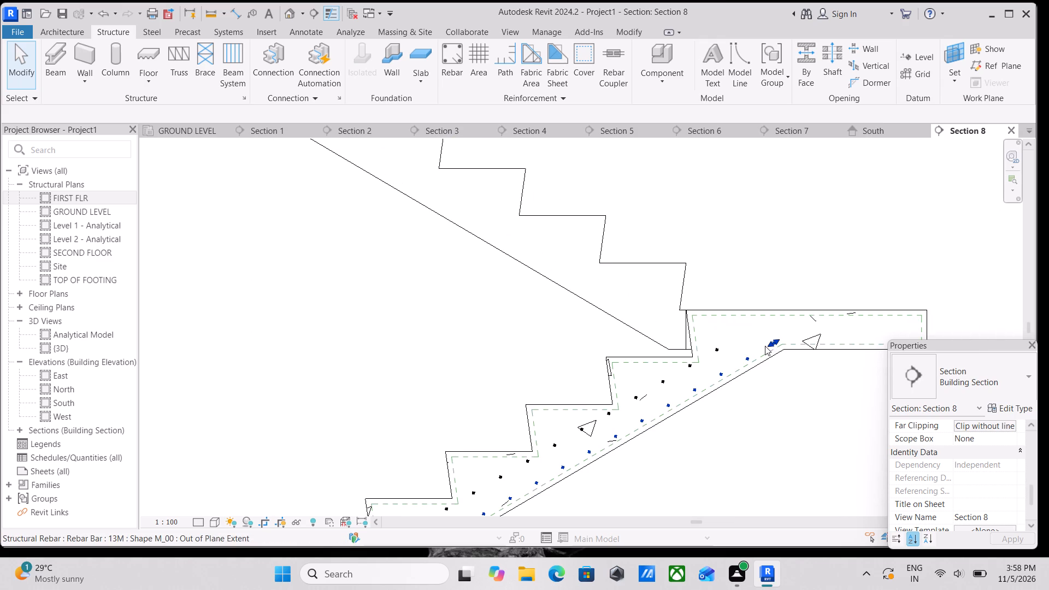
{"action": "left_click_drag", "start_coordinate": [765, 346], "coordinate": [760, 350]}
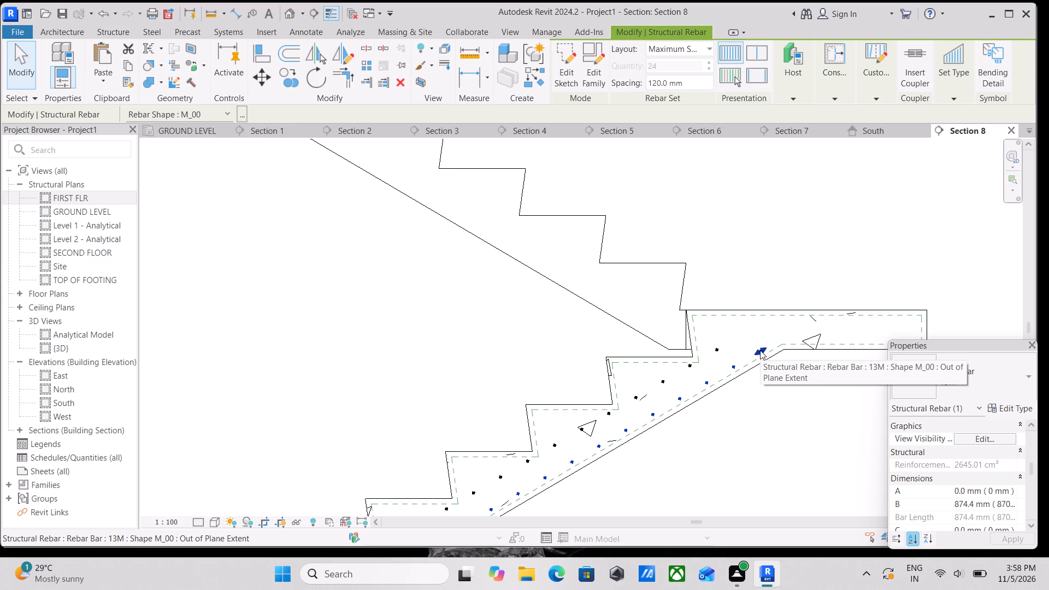
{"action": "key", "text": "Escape"}
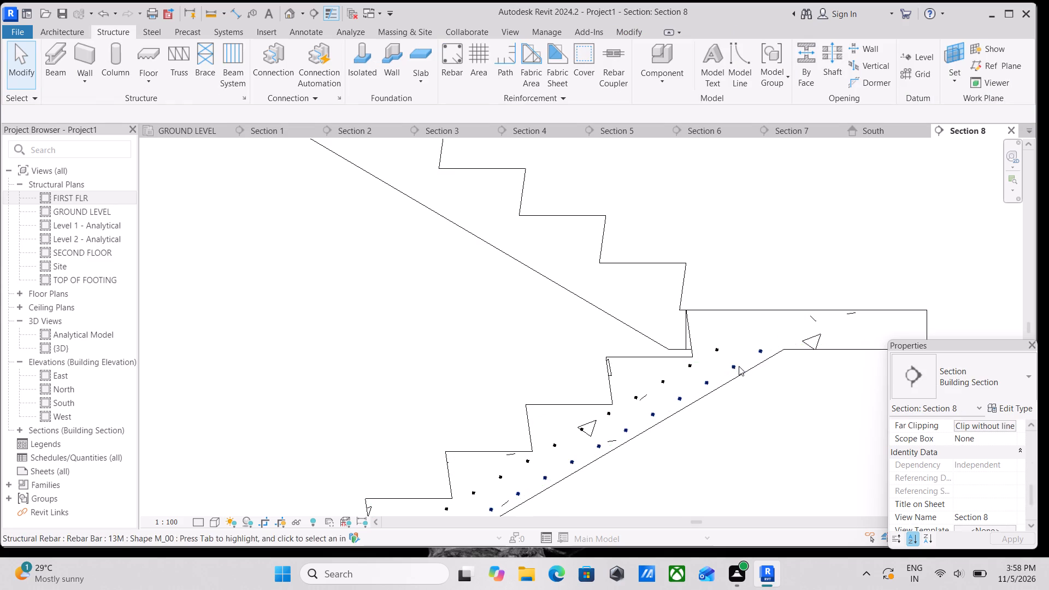
{"action": "scroll", "coordinate": [750, 355], "scroll_direction": "up", "scroll_amount": 7}
{"action": "left_click", "coordinate": [778, 343]}
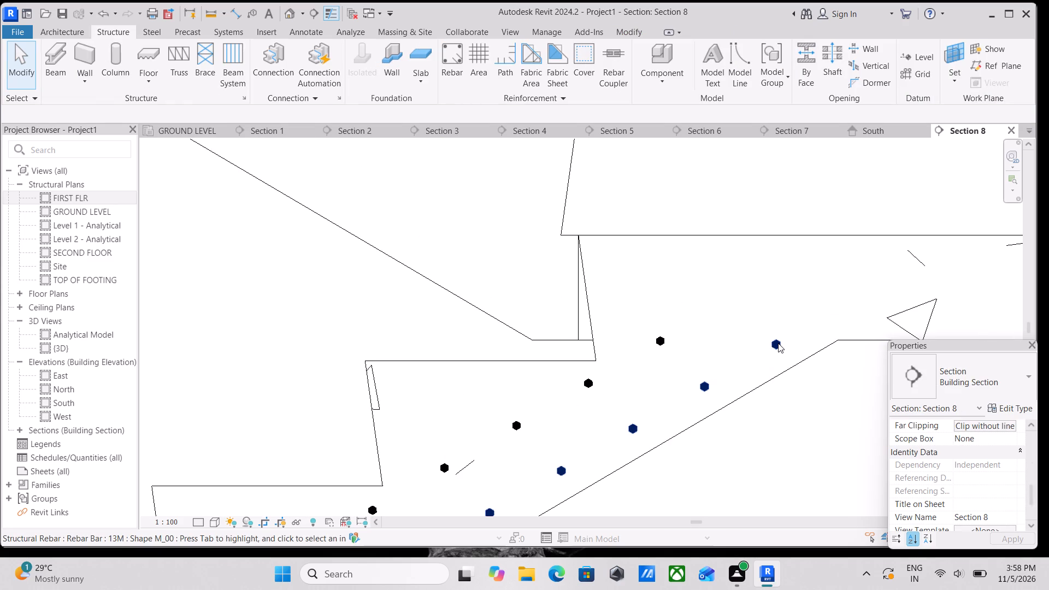
{"action": "left_click_drag", "start_coordinate": [773, 343], "coordinate": [760, 349]}
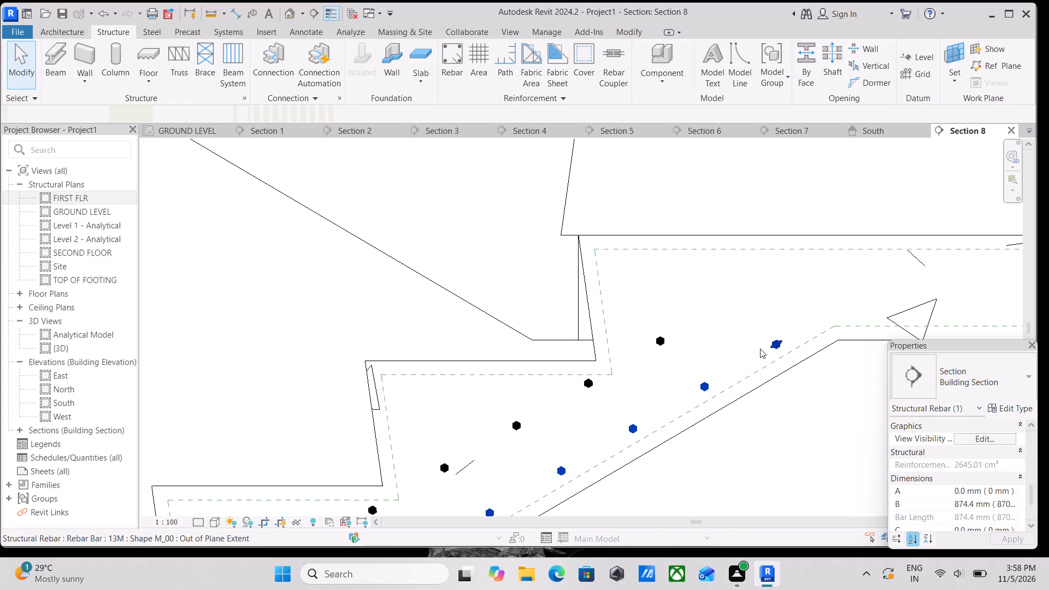
{"action": "key", "text": "Escape"}
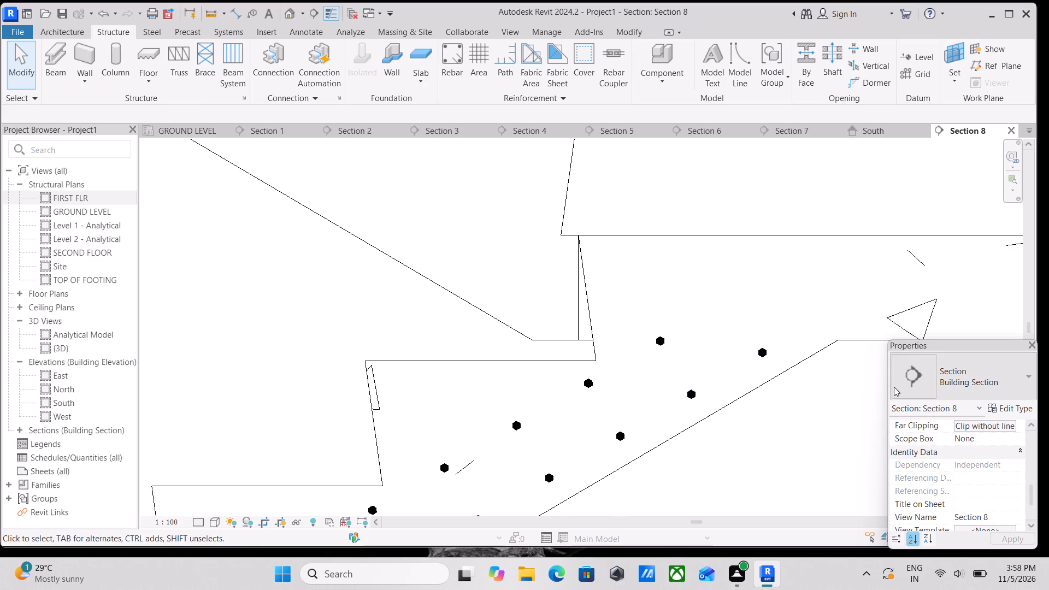
Examine the stair flights from GROUND LEVEL up to SECOND FLOOR and the reinforced lowest flight in the section.
{"action": "scroll", "coordinate": [689, 366], "scroll_direction": "down", "scroll_amount": 12}
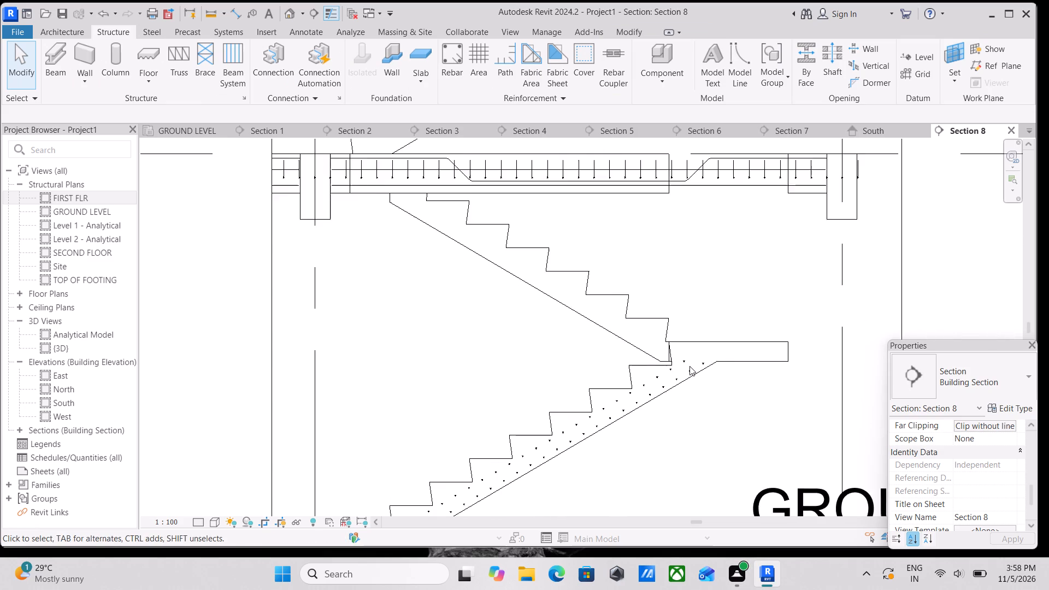
{"action": "scroll", "coordinate": [618, 363], "scroll_direction": "down", "scroll_amount": 2}
{"action": "middle_click_drag", "start_coordinate": [616, 363], "coordinate": [634, 421]}
{"action": "scroll", "coordinate": [581, 396], "scroll_direction": "down", "scroll_amount": 2}
{"action": "middle_click_drag", "start_coordinate": [581, 397], "coordinate": [632, 356]}
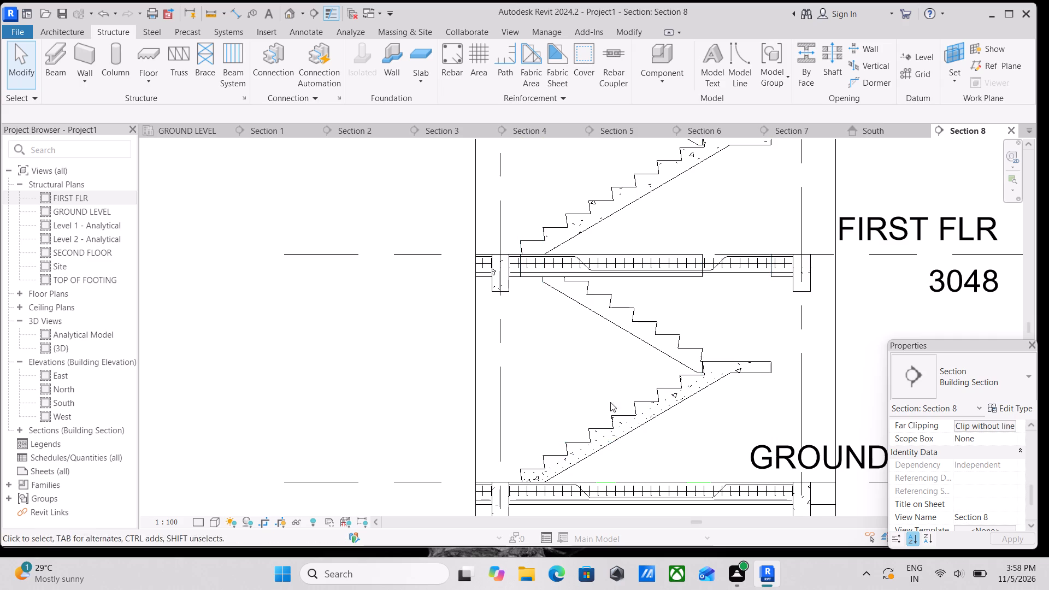
{"action": "middle_click_drag", "start_coordinate": [610, 402], "coordinate": [631, 501]}
{"action": "scroll", "coordinate": [610, 402], "scroll_direction": "down", "scroll_amount": 1}
{"action": "middle_click_drag", "start_coordinate": [618, 365], "coordinate": [626, 405]}
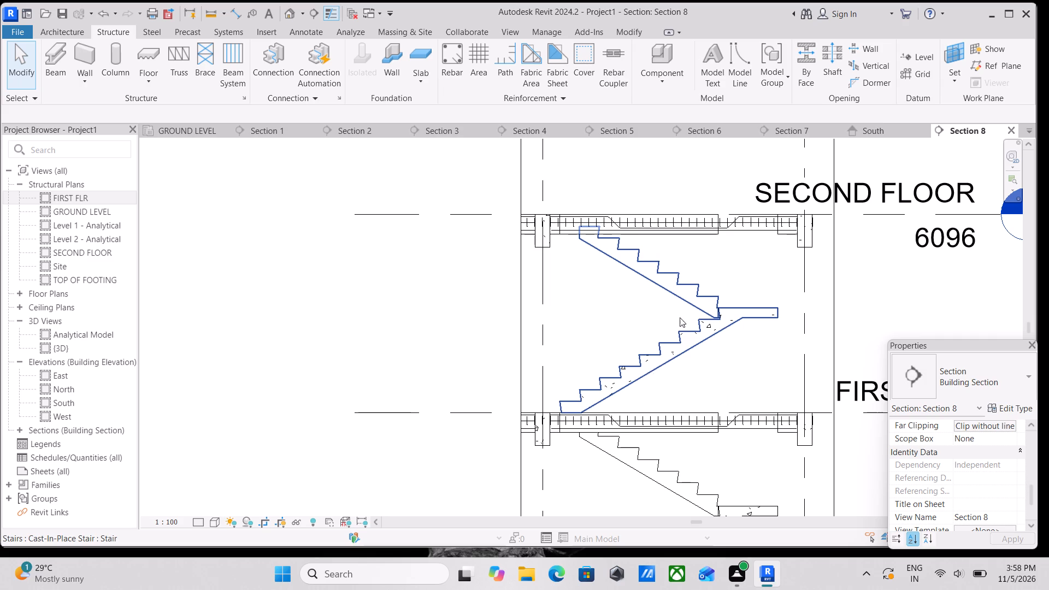
{"action": "scroll", "coordinate": [685, 303], "scroll_direction": "up", "scroll_amount": 3}
{"action": "scroll", "coordinate": [698, 383], "scroll_direction": "up", "scroll_amount": 1}
{"action": "scroll", "coordinate": [691, 387], "scroll_direction": "down", "scroll_amount": 2}
{"action": "middle_click_drag", "start_coordinate": [687, 386], "coordinate": [688, 275]}
{"action": "middle_click_drag", "start_coordinate": [688, 428], "coordinate": [720, 320]}
{"action": "scroll", "coordinate": [672, 424], "scroll_direction": "up", "scroll_amount": 4}
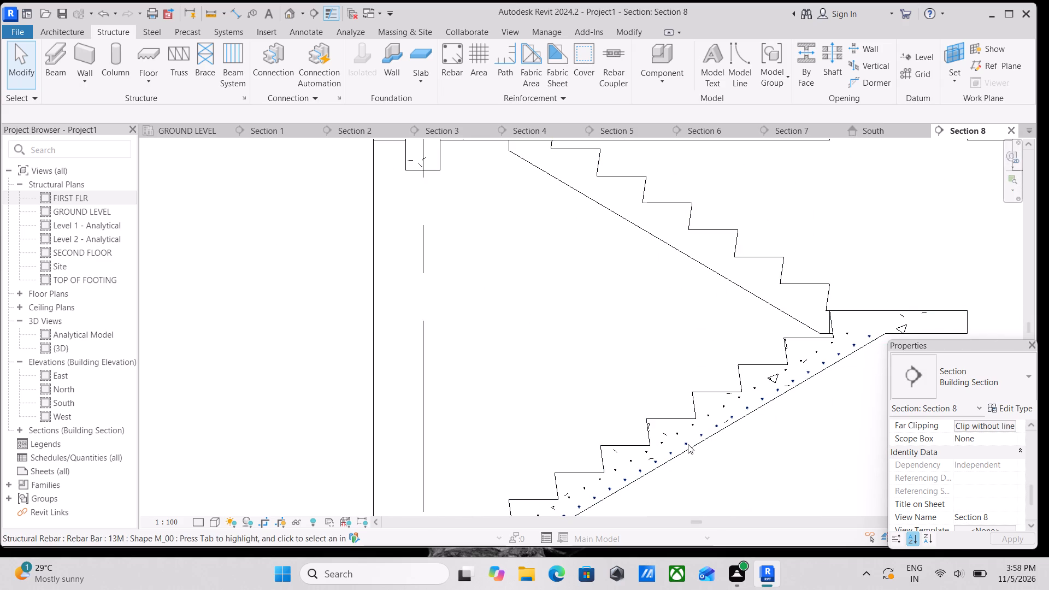
Copy the lowest flight's bottom 13M rebar layer about 2880 mm up into the parallel flight starting at FIRST FLR.
{"action": "left_click", "coordinate": [688, 444]}
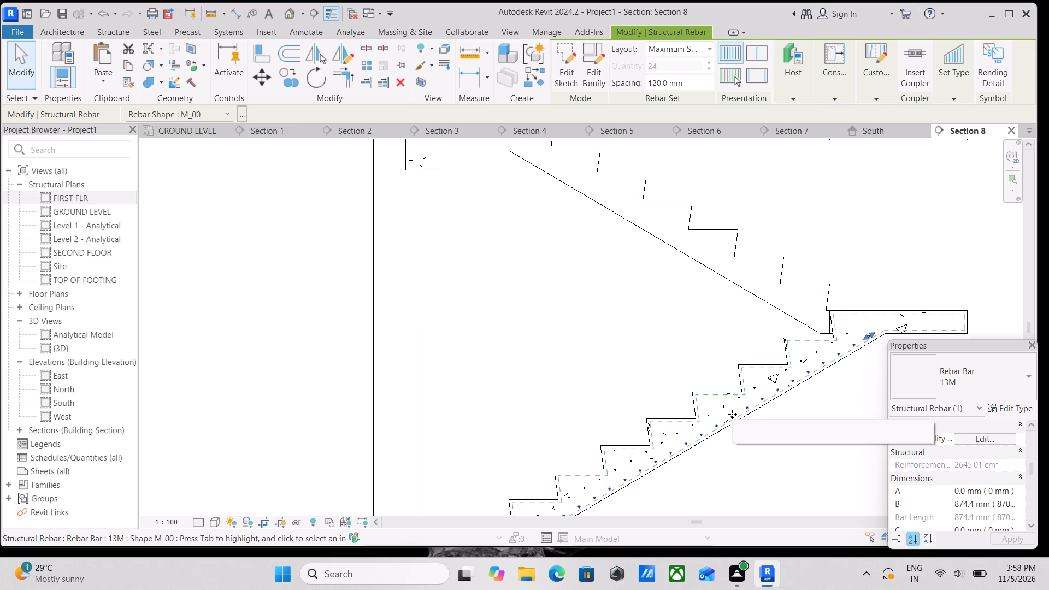
{"action": "type", "text": "CO"}
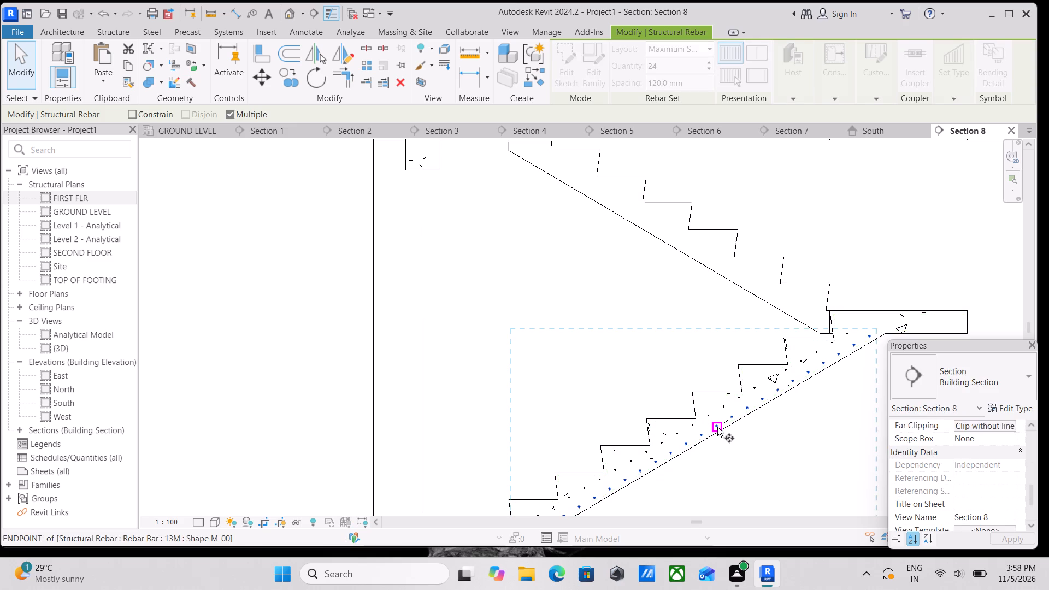
{"action": "left_click", "coordinate": [717, 427]}
{"action": "middle_click_drag", "start_coordinate": [705, 332], "coordinate": [714, 421]}
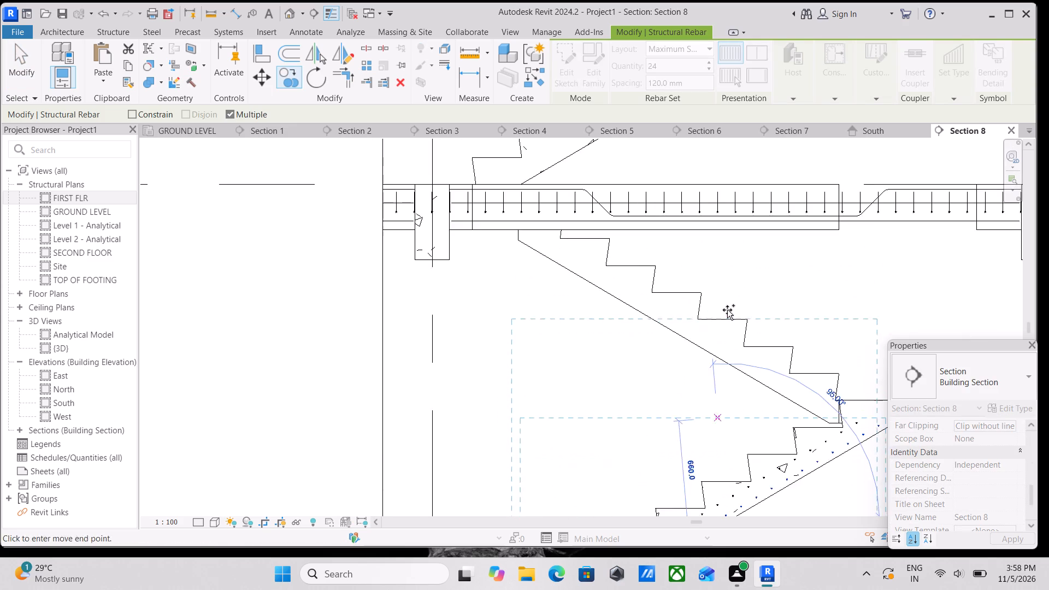
{"action": "scroll", "coordinate": [726, 280], "scroll_direction": "down", "scroll_amount": 1}
{"action": "middle_click_drag", "start_coordinate": [726, 280], "coordinate": [709, 412]}
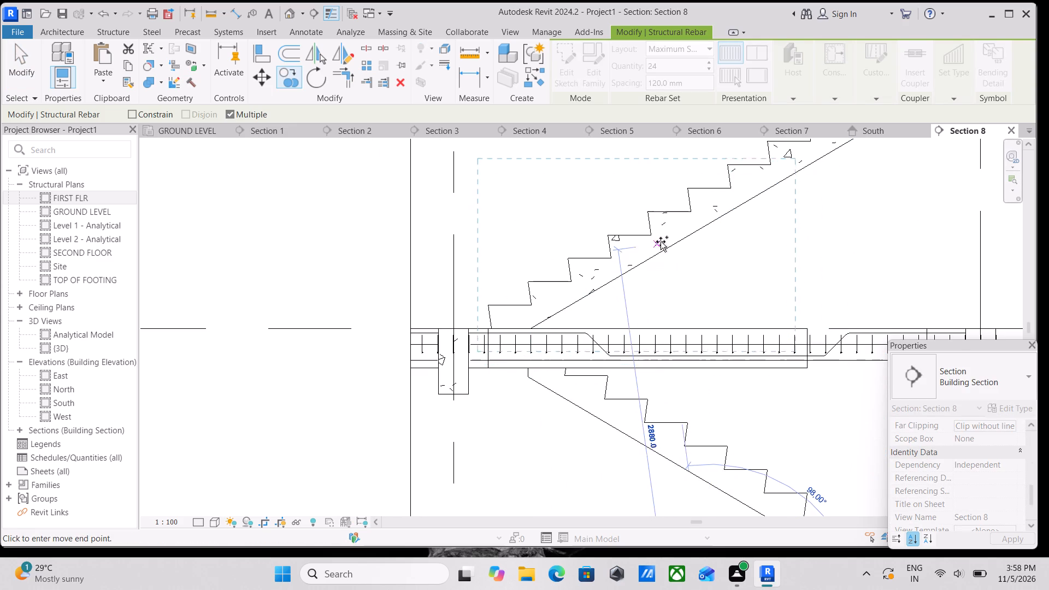
{"action": "left_click", "coordinate": [656, 244]}
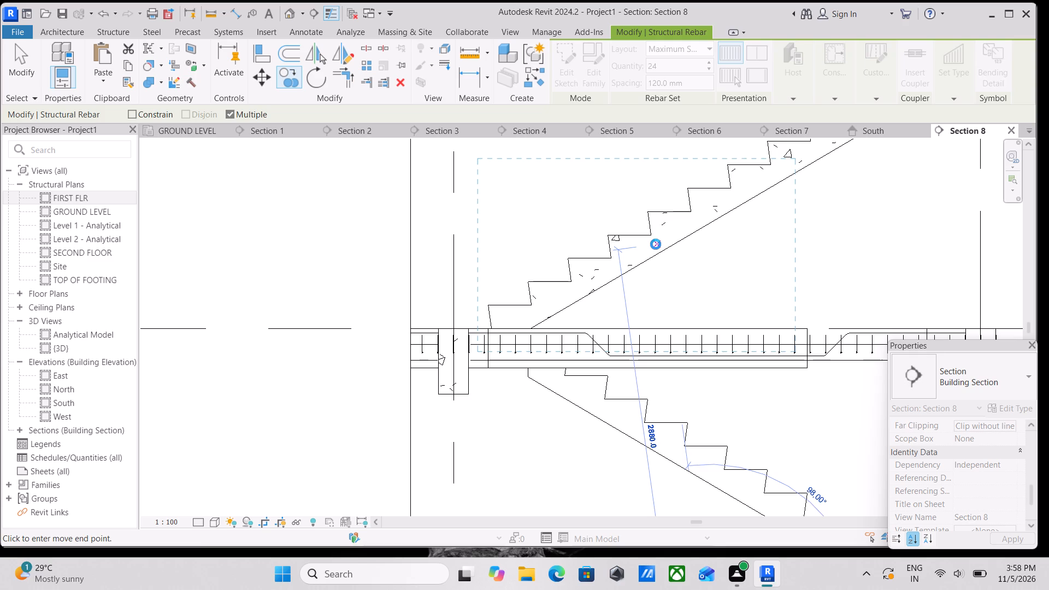
{"action": "scroll", "coordinate": [682, 243], "scroll_direction": "down", "scroll_amount": 1}
{"action": "middle_click_drag", "start_coordinate": [682, 243], "coordinate": [582, 269]}
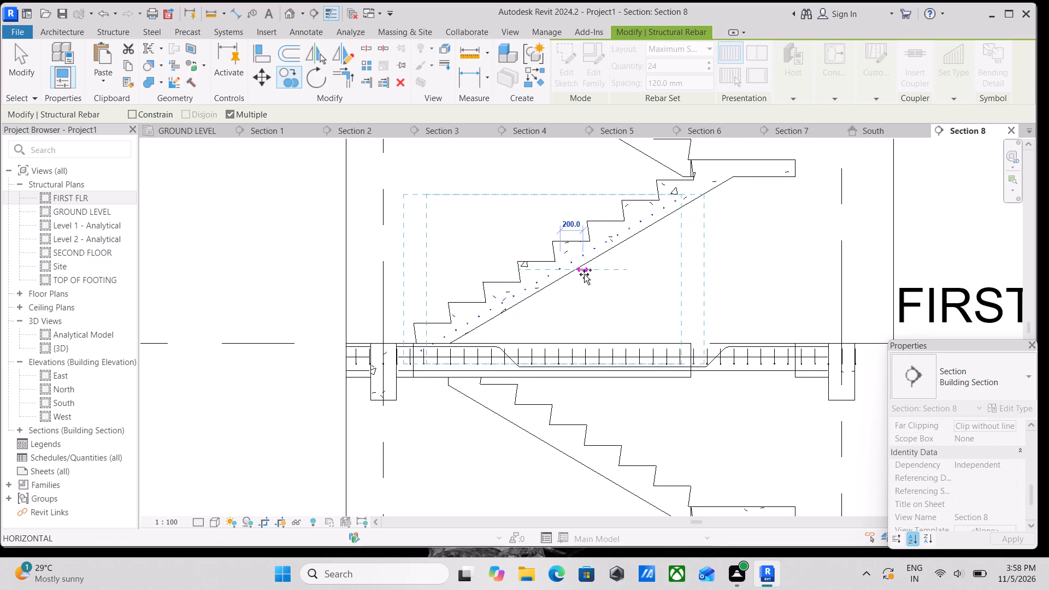
{"action": "scroll", "coordinate": [572, 233], "scroll_direction": "up", "scroll_amount": 4}
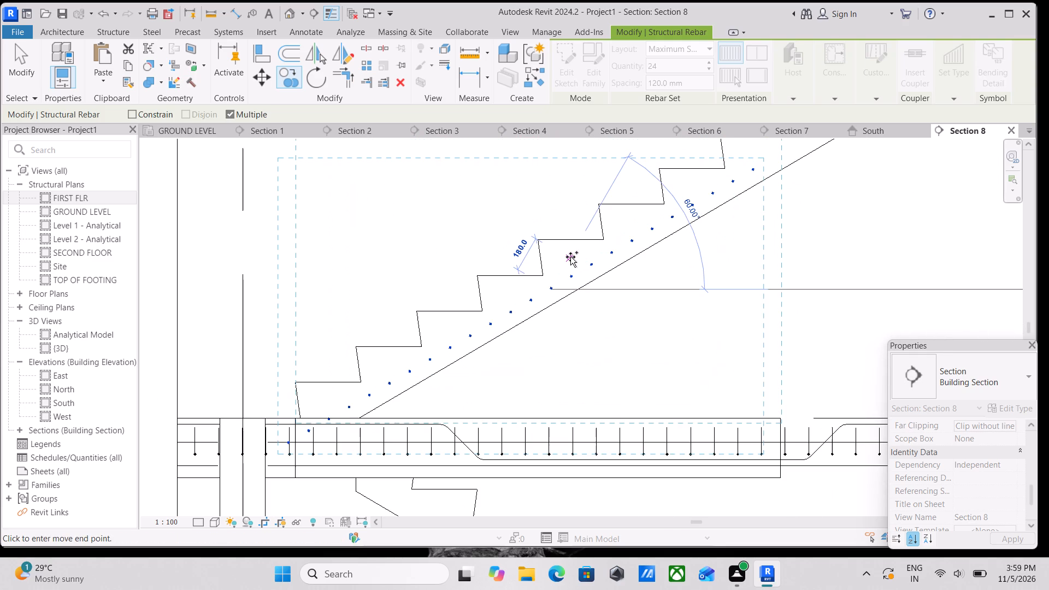
{"action": "key", "text": "Escape"}
{"action": "key", "text": "Escape"}
Fine-tune the copied rebar layer's height in the upper flight, nudging it down twice and back up twice.
{"action": "scroll", "coordinate": [524, 329], "scroll_direction": "down", "scroll_amount": 5}
{"action": "middle_click_drag", "start_coordinate": [559, 332], "coordinate": [573, 342]}
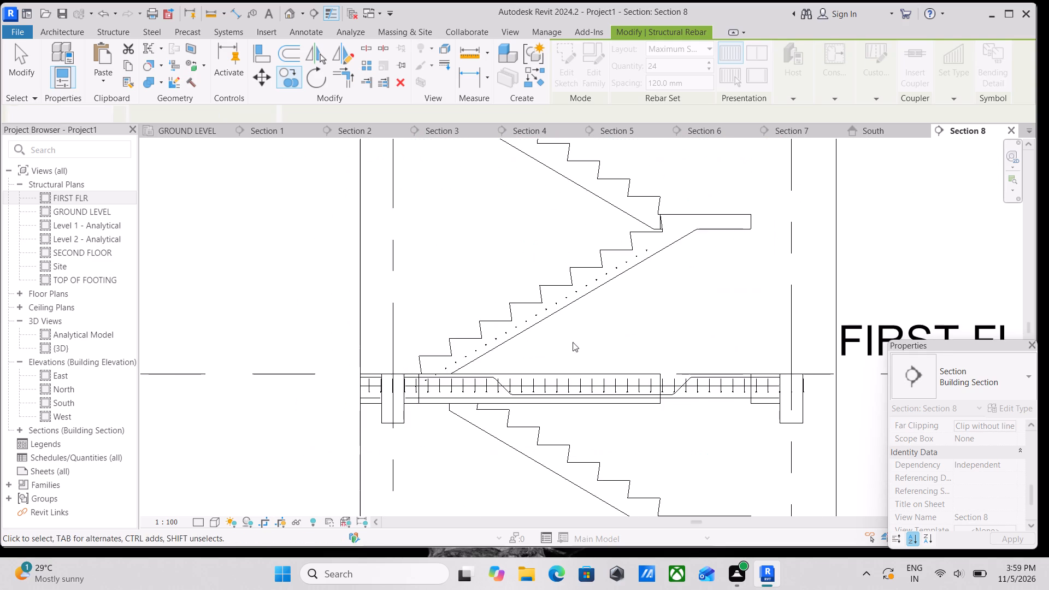
{"action": "middle_click_drag", "start_coordinate": [573, 342], "coordinate": [585, 361]}
{"action": "left_click", "coordinate": [591, 331]}
{"action": "middle_click_drag", "start_coordinate": [628, 349], "coordinate": [683, 403]}
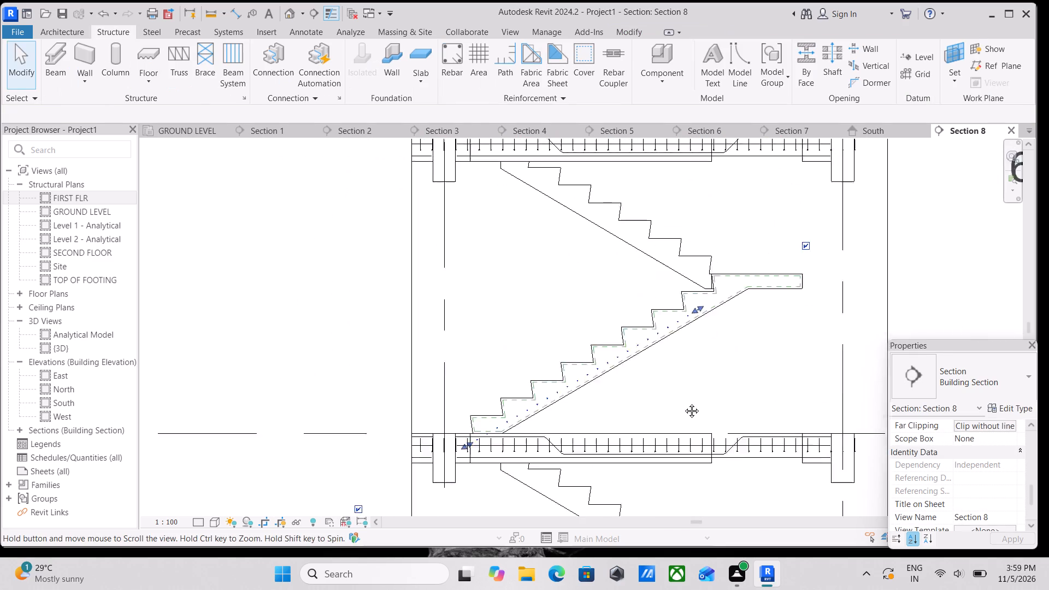
{"action": "middle_click_drag", "start_coordinate": [683, 403], "coordinate": [687, 405]}
{"action": "scroll", "coordinate": [614, 399], "scroll_direction": "up", "scroll_amount": 6}
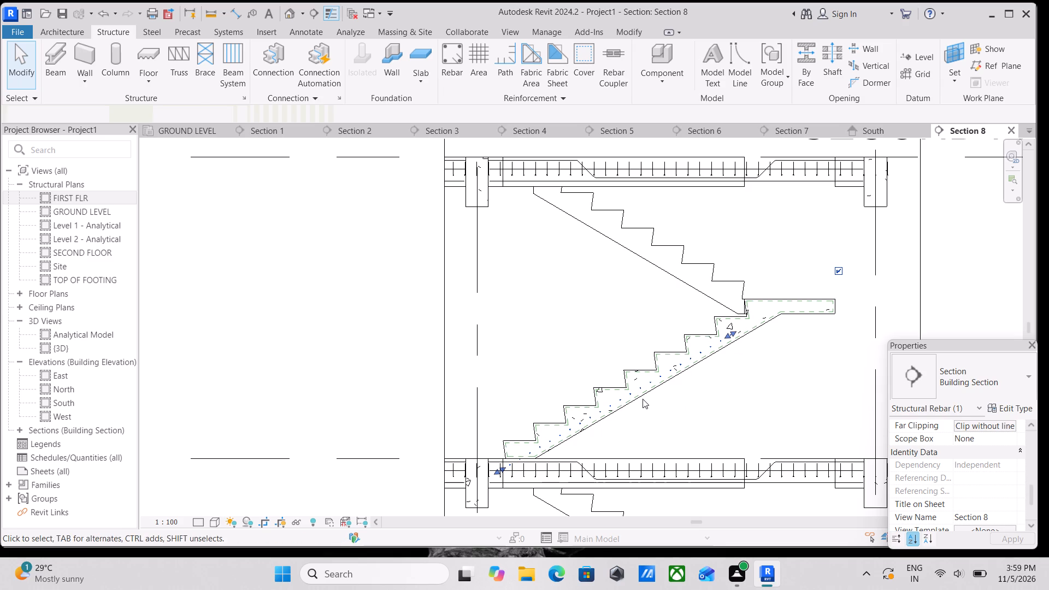
{"action": "scroll", "coordinate": [643, 399], "scroll_direction": "up", "scroll_amount": 2}
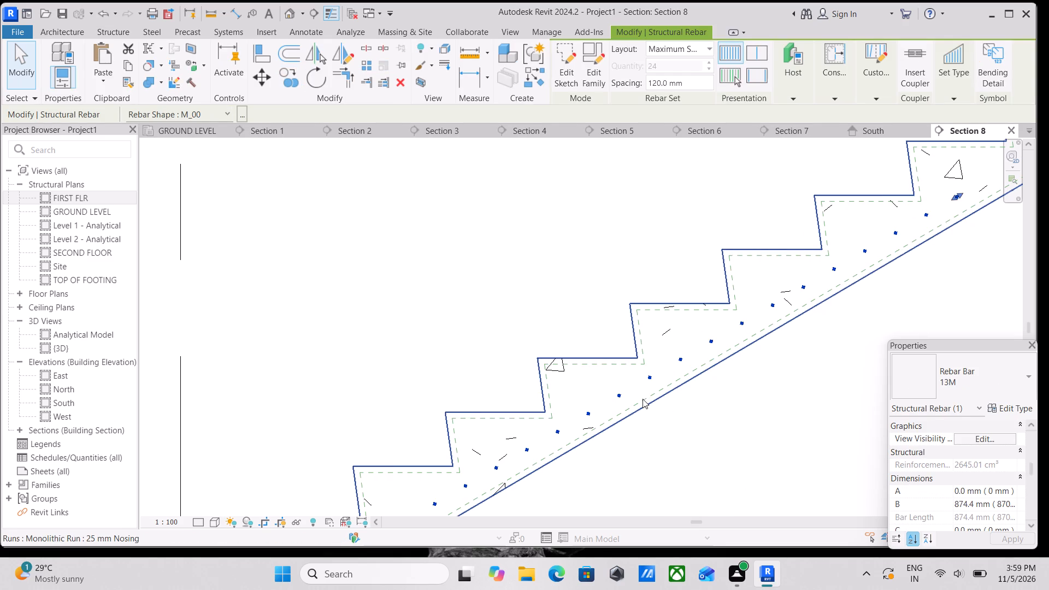
{"action": "key", "text": "Down"}
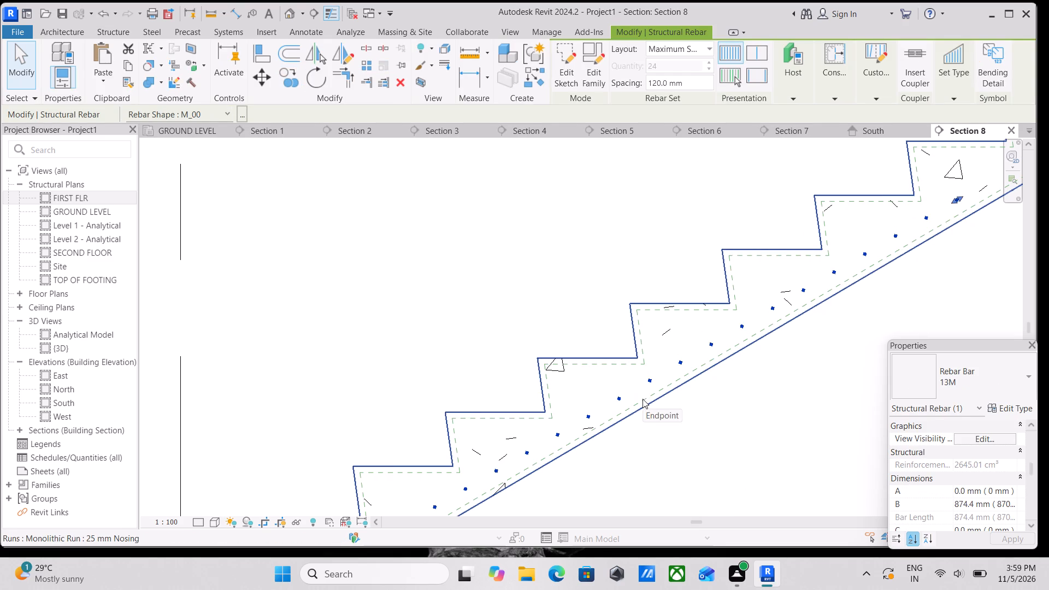
{"action": "scroll", "coordinate": [665, 392], "scroll_direction": "down", "scroll_amount": 4}
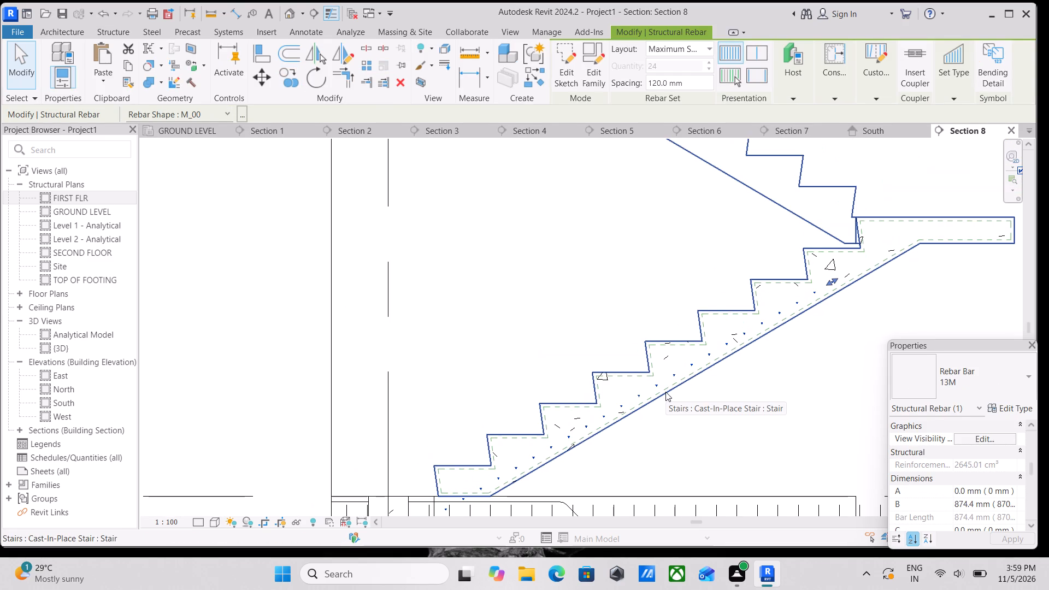
{"action": "key", "text": "Down"}
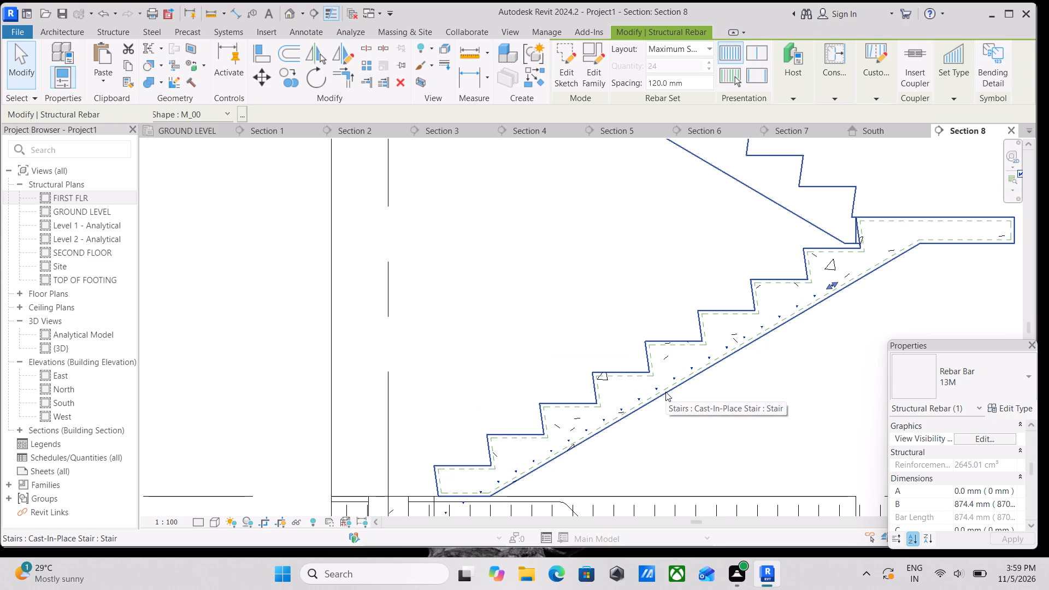
{"action": "key", "text": "Up"}
{"action": "key", "text": "Up"}
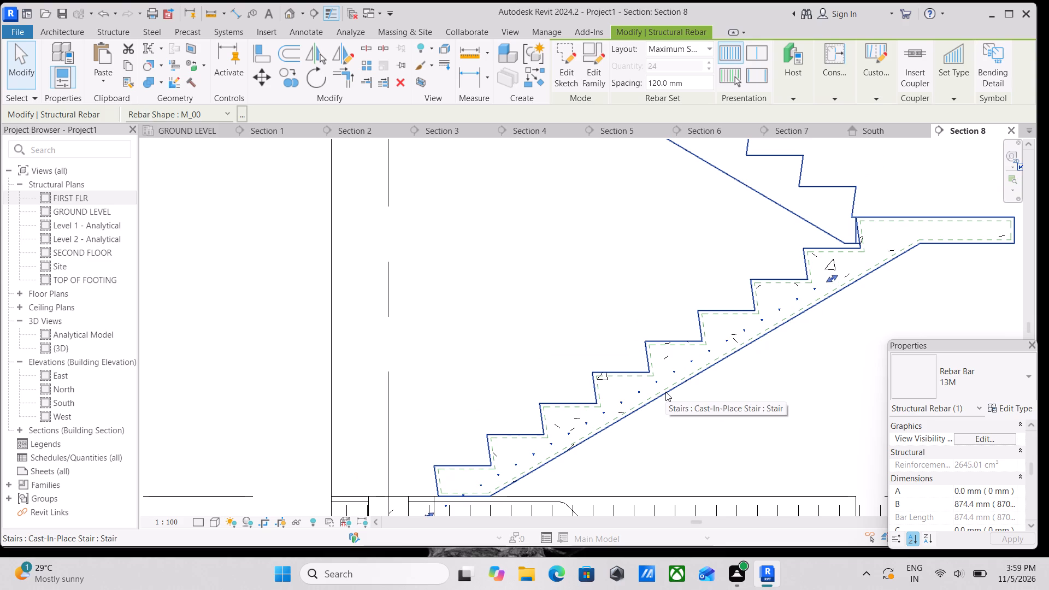
Move the copied rebar layer about 235.5 mm up along the slope, placing its lowest bar inside the first step above FIRST FLR.
{"action": "scroll", "coordinate": [651, 394], "scroll_direction": "down", "scroll_amount": 1}
{"action": "middle_click_drag", "start_coordinate": [651, 394], "coordinate": [713, 341]}
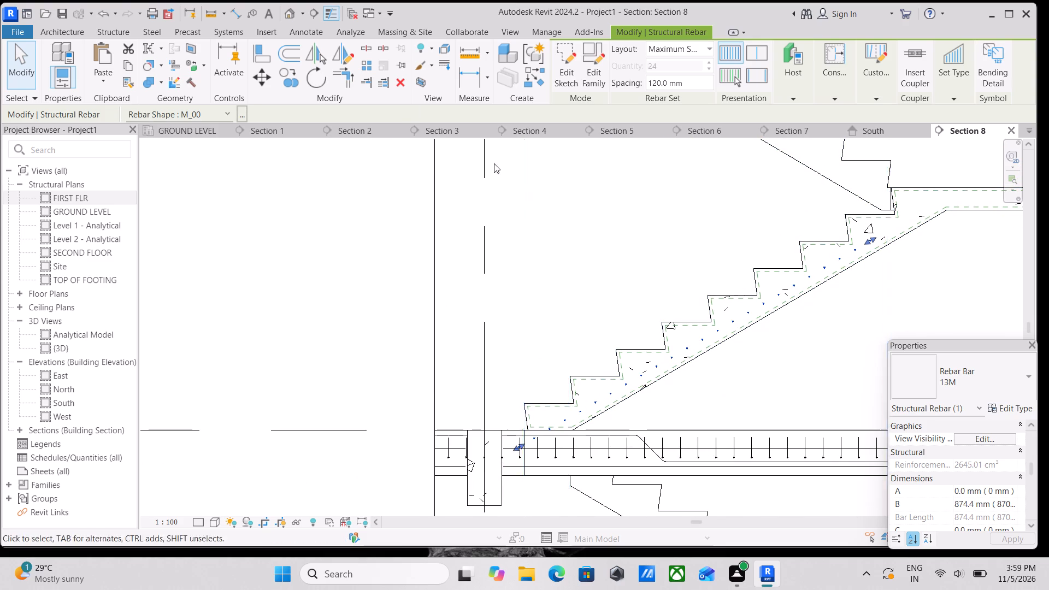
{"action": "left_click", "coordinate": [260, 76]}
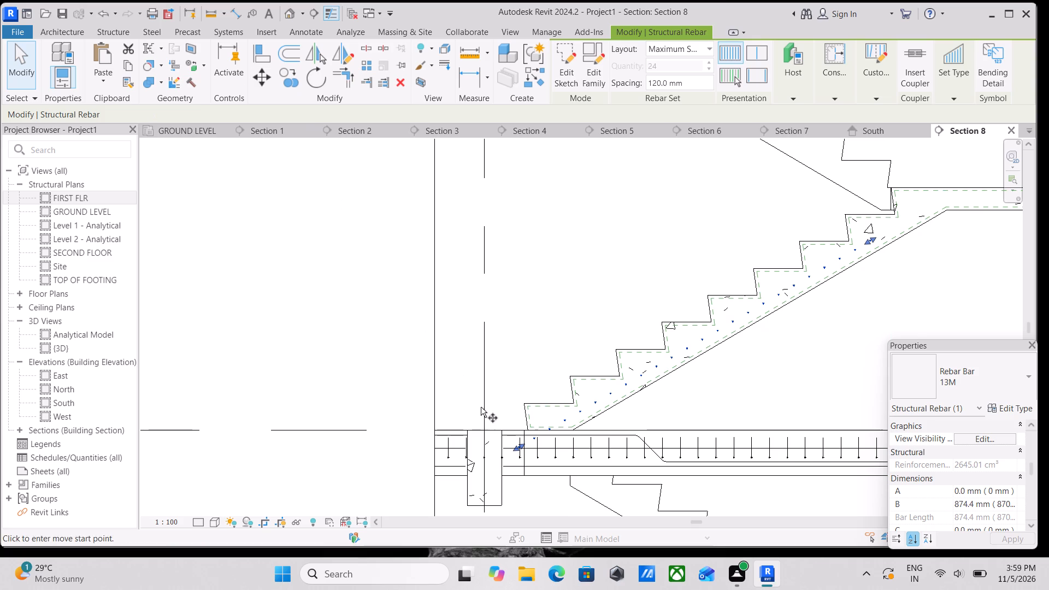
{"action": "scroll", "coordinate": [511, 461], "scroll_direction": "up", "scroll_amount": 6}
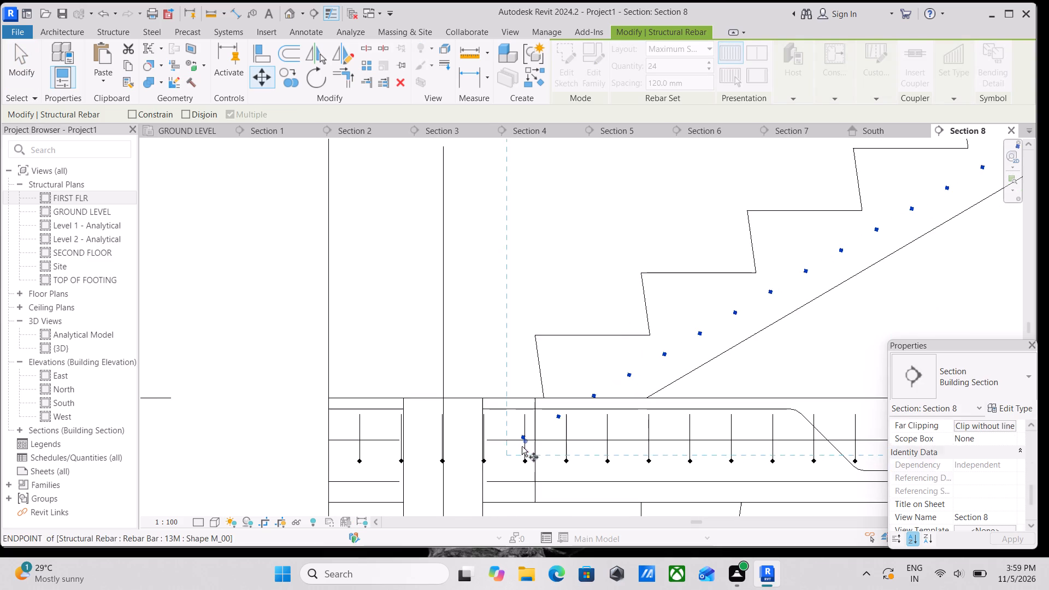
{"action": "scroll", "coordinate": [522, 446], "scroll_direction": "up", "scroll_amount": 8}
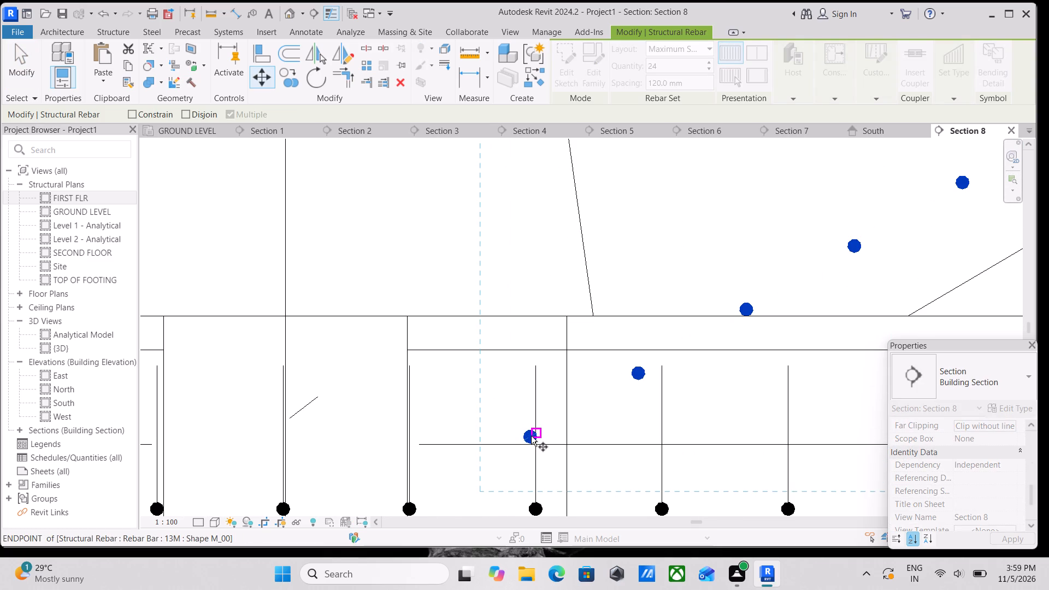
{"action": "scroll", "coordinate": [528, 436], "scroll_direction": "up", "scroll_amount": 2}
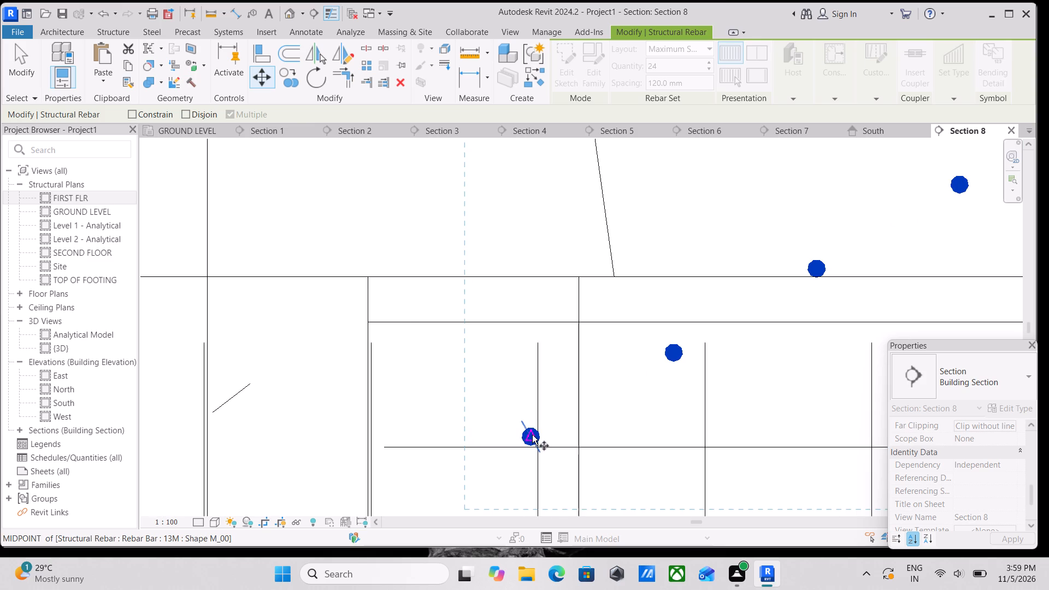
{"action": "left_click", "coordinate": [532, 435]}
{"action": "scroll", "coordinate": [590, 379], "scroll_direction": "down", "scroll_amount": 1}
{"action": "middle_click_drag", "start_coordinate": [590, 379], "coordinate": [478, 441]}
{"action": "scroll", "coordinate": [545, 383], "scroll_direction": "down", "scroll_amount": 4}
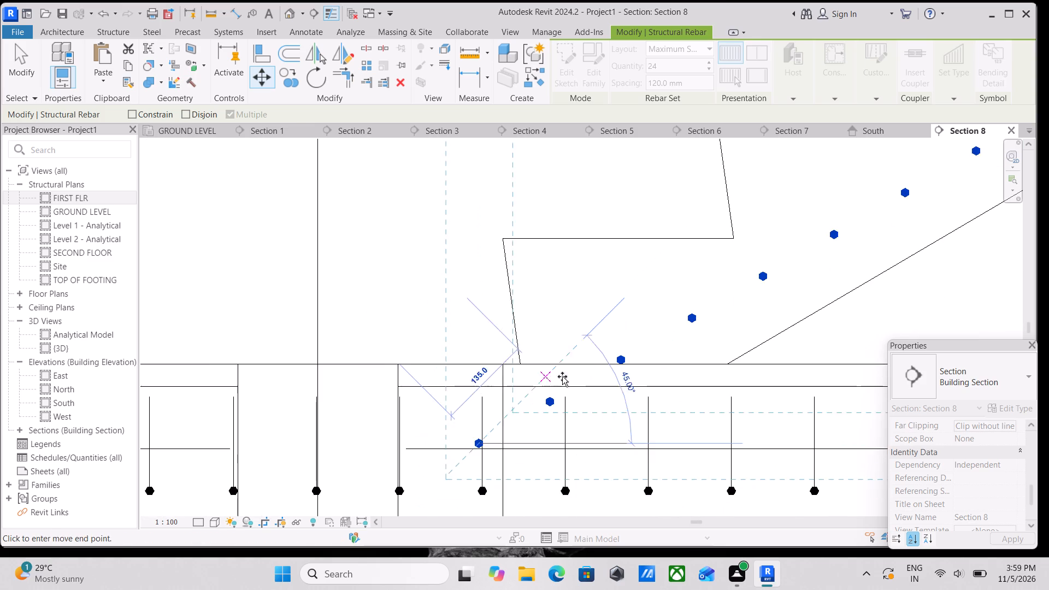
{"action": "scroll", "coordinate": [580, 369], "scroll_direction": "down", "scroll_amount": 3}
{"action": "middle_click_drag", "start_coordinate": [580, 369], "coordinate": [443, 444]}
{"action": "scroll", "coordinate": [473, 434], "scroll_direction": "down", "scroll_amount": 4}
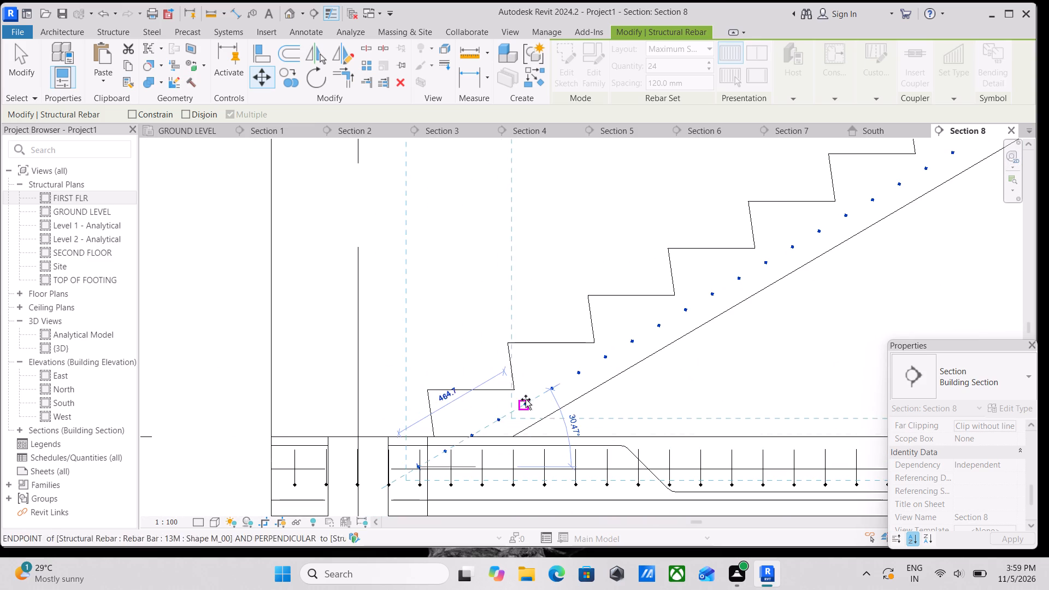
{"action": "scroll", "coordinate": [528, 398], "scroll_direction": "down", "scroll_amount": 2}
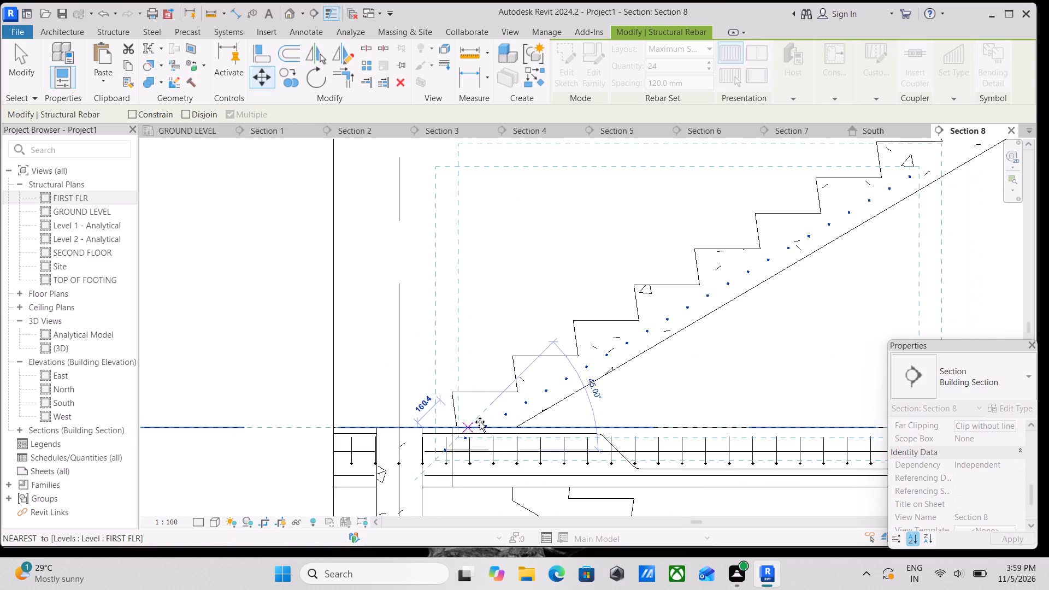
{"action": "left_click", "coordinate": [485, 422]}
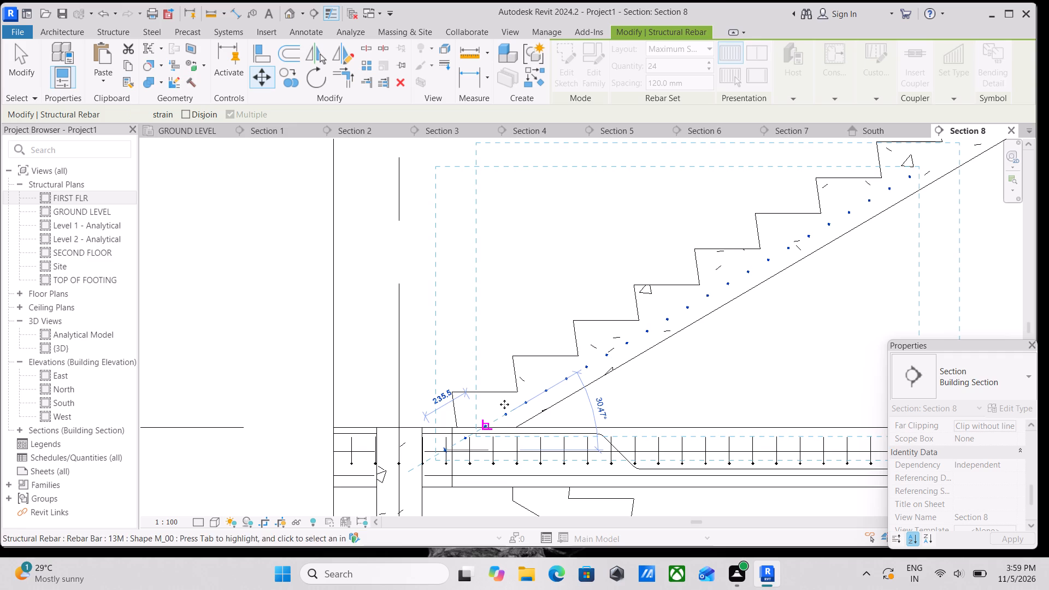
{"action": "scroll", "coordinate": [504, 404], "scroll_direction": "down", "scroll_amount": 3}
{"action": "scroll", "coordinate": [573, 397], "scroll_direction": "down", "scroll_amount": 1}
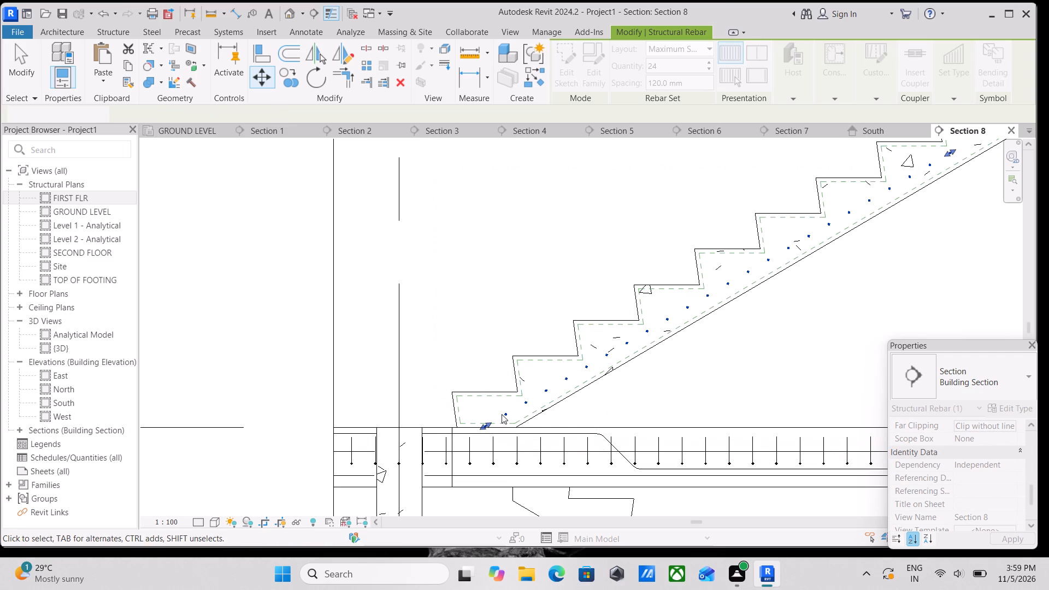
Move the copied rebar layer another 40 mm up along the slope, starting from its lowest bar's midpoint.
{"action": "scroll", "coordinate": [482, 418], "scroll_direction": "up", "scroll_amount": 2}
{"action": "scroll", "coordinate": [538, 412], "scroll_direction": "up", "scroll_amount": 6}
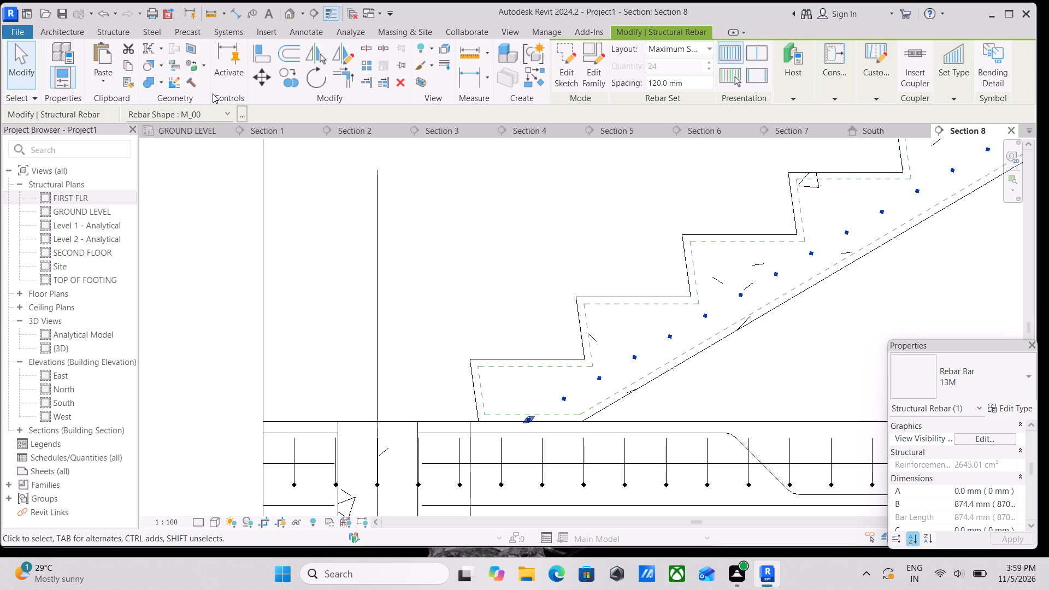
{"action": "scroll", "coordinate": [407, 246], "scroll_direction": "down", "scroll_amount": 2}
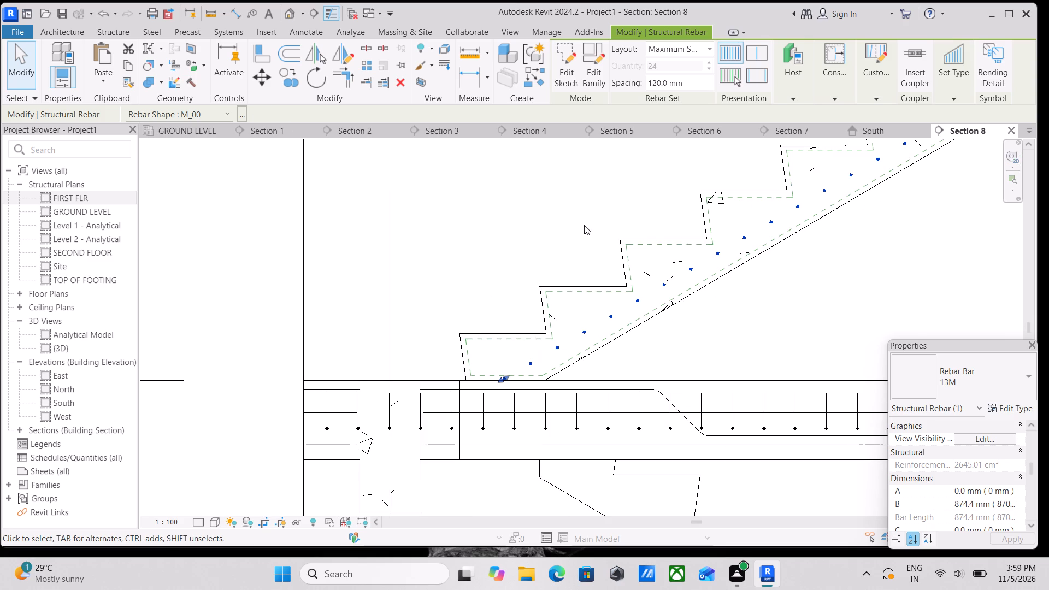
{"action": "scroll", "coordinate": [663, 299], "scroll_direction": "down", "scroll_amount": 1}
{"action": "middle_click_drag", "start_coordinate": [663, 300], "coordinate": [633, 359]}
{"action": "scroll", "coordinate": [781, 247], "scroll_direction": "down", "scroll_amount": 2}
{"action": "middle_click_drag", "start_coordinate": [781, 256], "coordinate": [785, 305]}
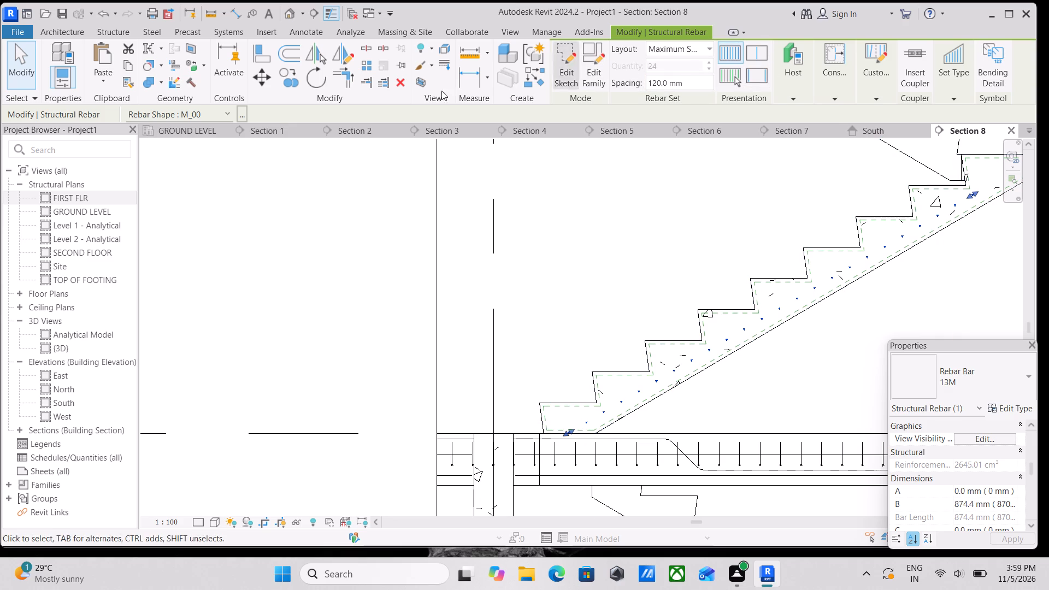
{"action": "left_click", "coordinate": [258, 83]}
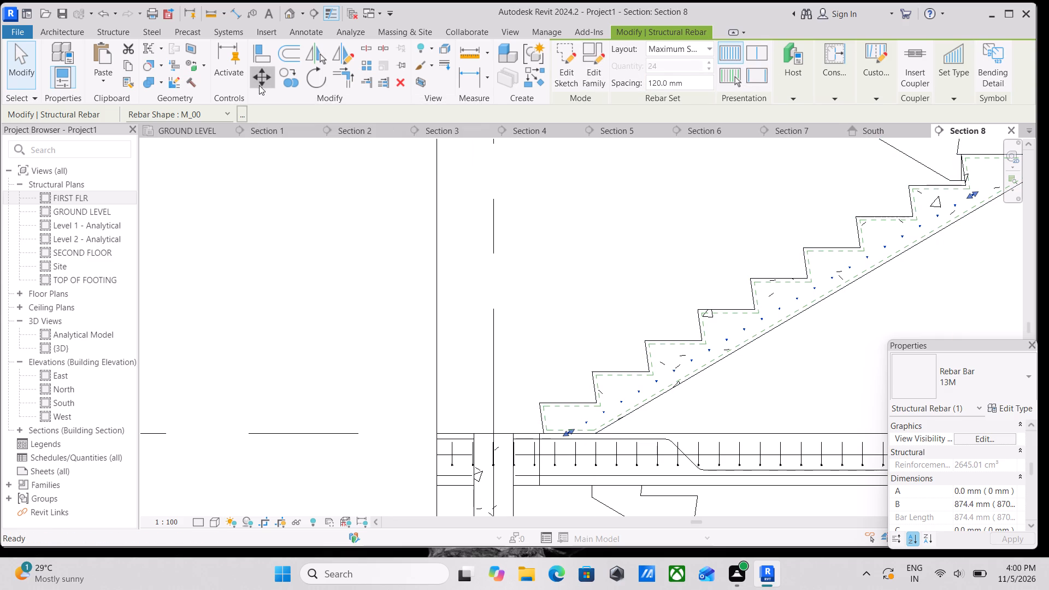
{"action": "scroll", "coordinate": [571, 437], "scroll_direction": "up", "scroll_amount": 7}
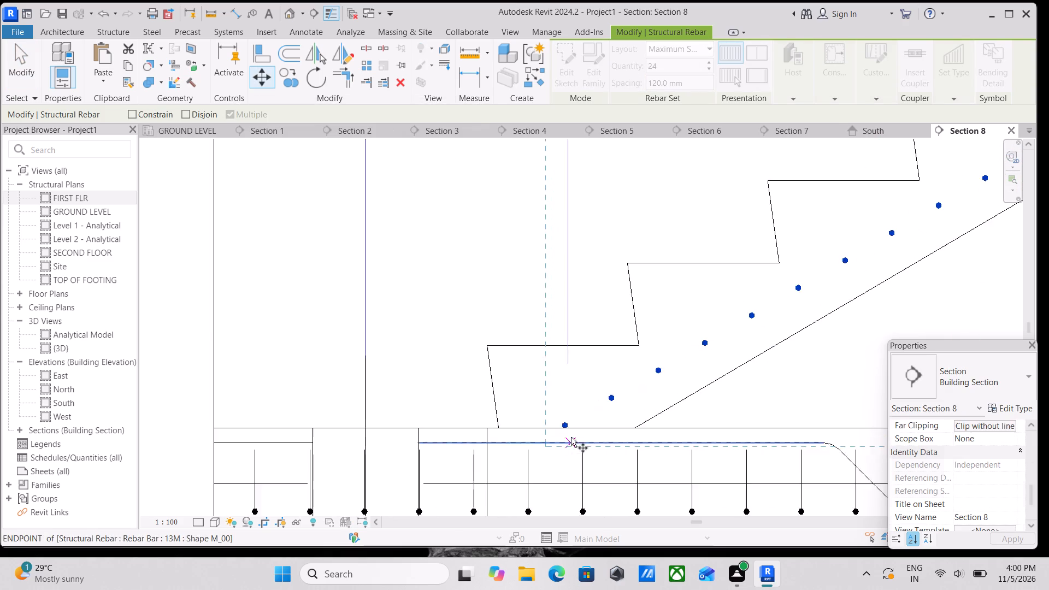
{"action": "scroll", "coordinate": [571, 437], "scroll_direction": "up", "scroll_amount": 10}
{"action": "left_click", "coordinate": [550, 409]}
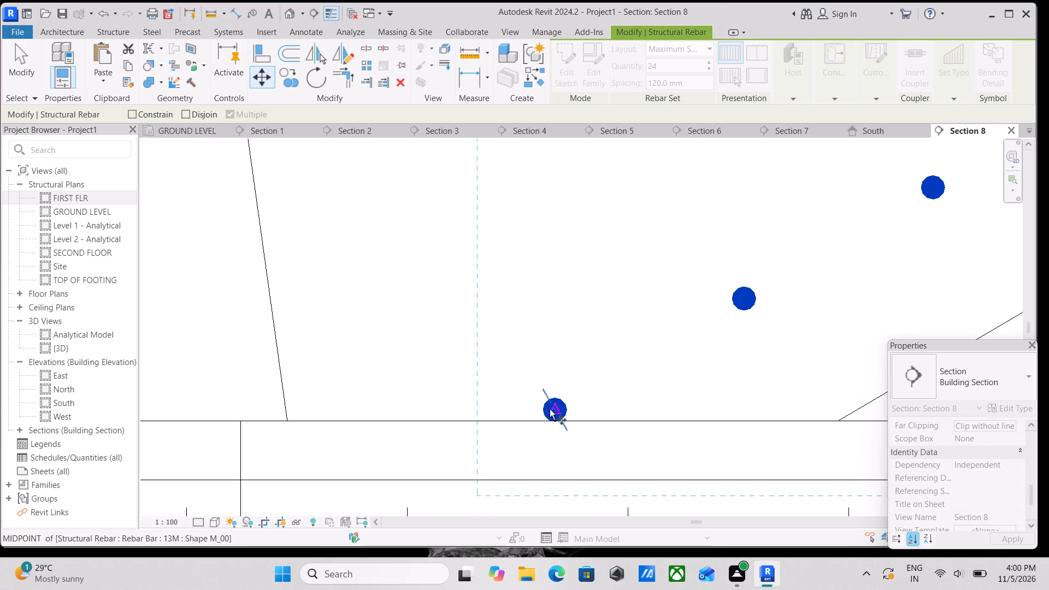
{"action": "left_click", "coordinate": [620, 371]}
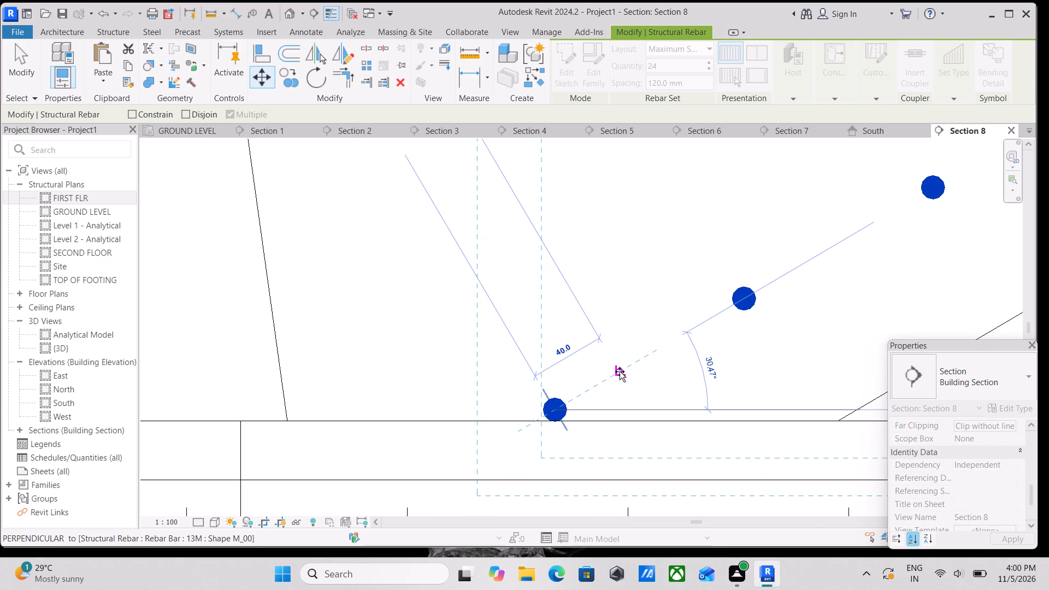
Examine the copied rebar layer's fit along the flight, from the first step above FIRST FLR to the landing.
{"action": "scroll", "coordinate": [620, 371], "scroll_direction": "down", "scroll_amount": 6}
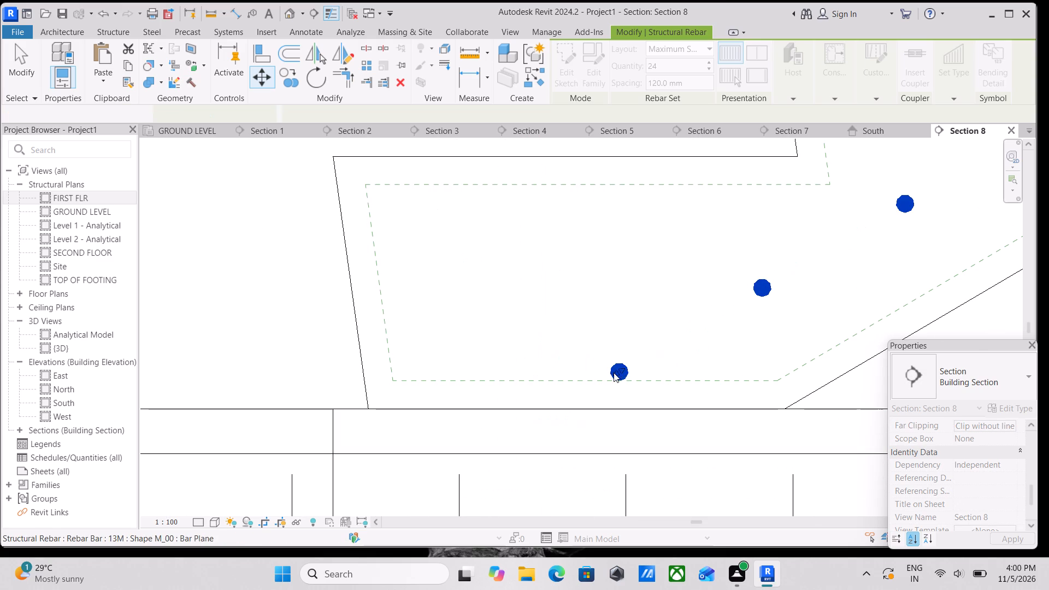
{"action": "scroll", "coordinate": [614, 373], "scroll_direction": "down", "scroll_amount": 9}
{"action": "scroll", "coordinate": [658, 341], "scroll_direction": "down", "scroll_amount": 4}
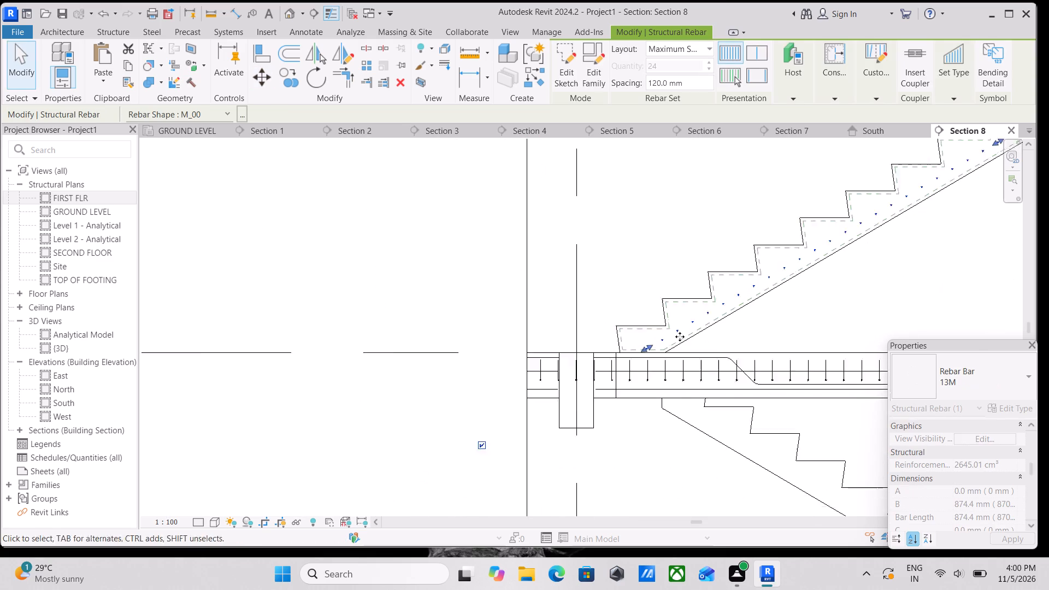
{"action": "scroll", "coordinate": [680, 337], "scroll_direction": "down", "scroll_amount": 4}
{"action": "middle_click_drag", "start_coordinate": [679, 336], "coordinate": [597, 382]}
{"action": "scroll", "coordinate": [646, 346], "scroll_direction": "up", "scroll_amount": 4}
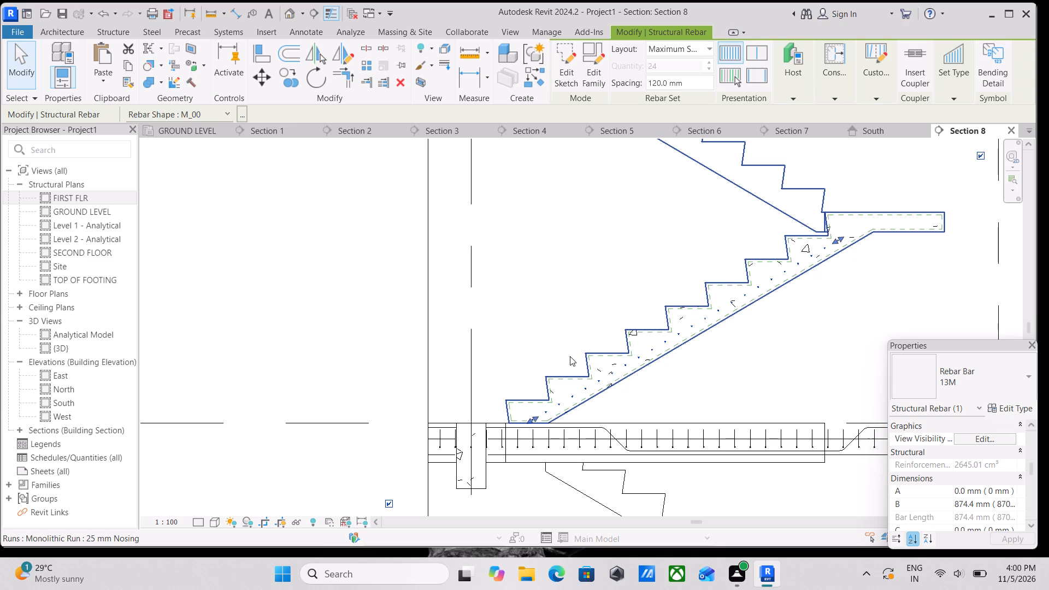
Examine the spaced rebar layers in the flights above GROUND LEVEL and above FIRST FLR.
{"action": "middle_click_drag", "start_coordinate": [756, 270], "coordinate": [747, 302]}
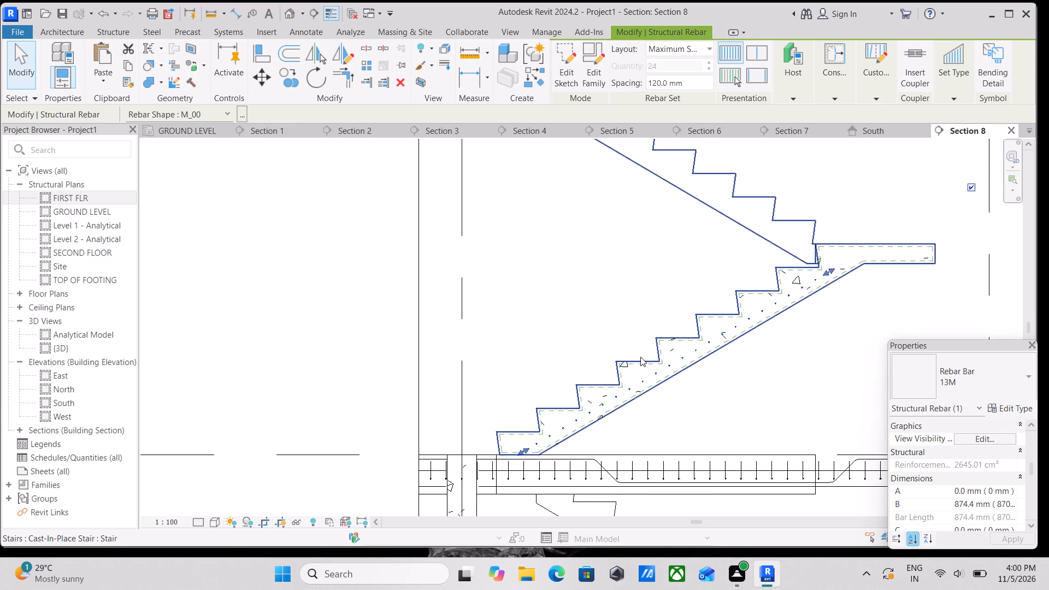
{"action": "scroll", "coordinate": [639, 401], "scroll_direction": "up", "scroll_amount": 2}
{"action": "key", "text": "Escape"}
{"action": "scroll", "coordinate": [592, 414], "scroll_direction": "up", "scroll_amount": 2}
{"action": "middle_click_drag", "start_coordinate": [584, 403], "coordinate": [639, 317]}
{"action": "scroll", "coordinate": [647, 333], "scroll_direction": "down", "scroll_amount": 4}
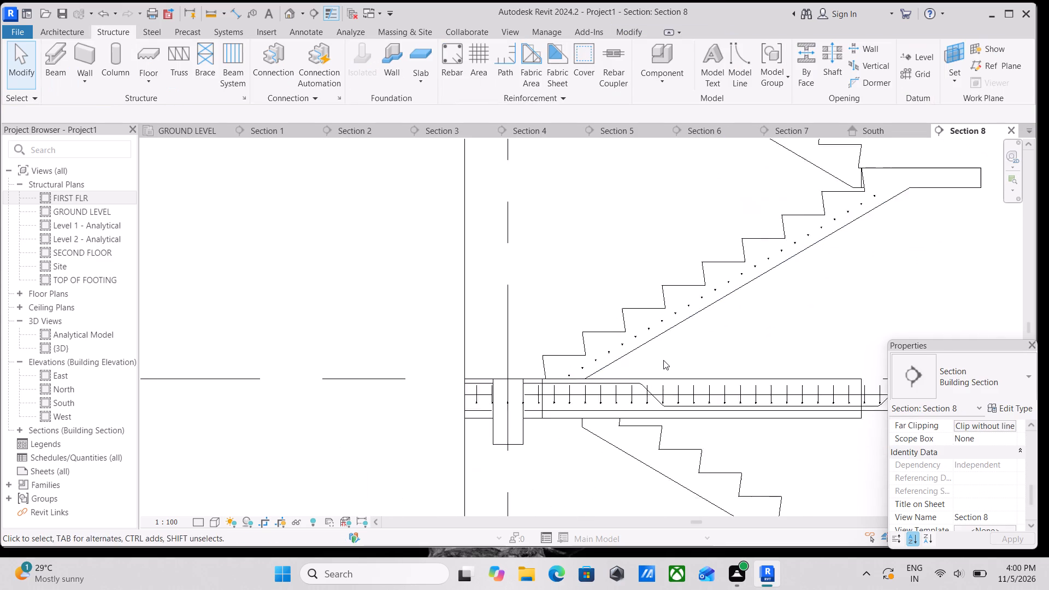
{"action": "scroll", "coordinate": [663, 360], "scroll_direction": "down", "scroll_amount": 2}
{"action": "middle_click_drag", "start_coordinate": [663, 360], "coordinate": [588, 246]}
{"action": "scroll", "coordinate": [646, 396], "scroll_direction": "down", "scroll_amount": 1}
{"action": "middle_click_drag", "start_coordinate": [647, 394], "coordinate": [664, 363]}
{"action": "middle_click_drag", "start_coordinate": [665, 353], "coordinate": [689, 399]}
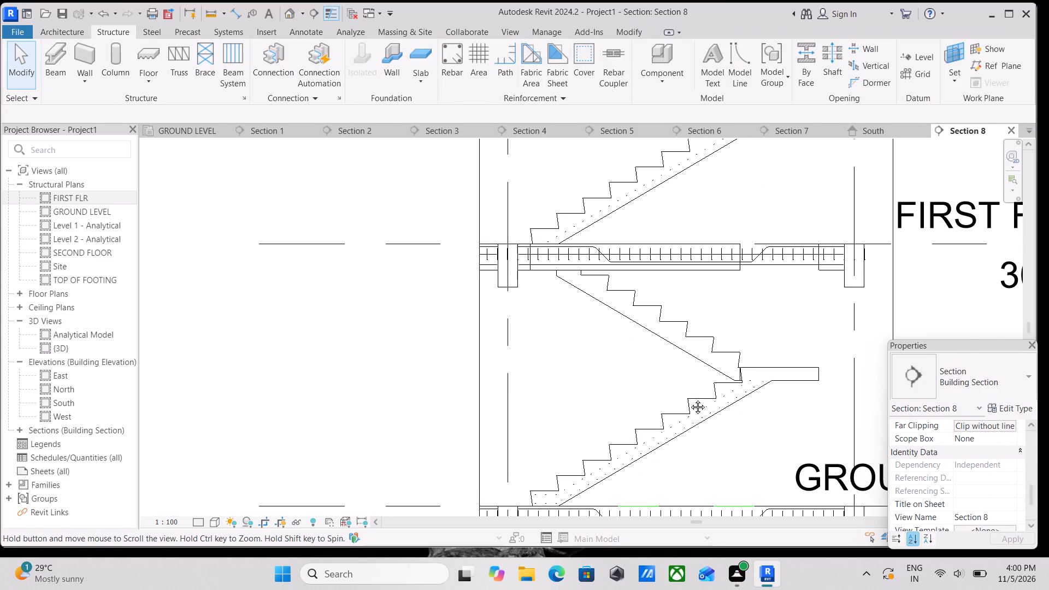
{"action": "middle_click_drag", "start_coordinate": [689, 399], "coordinate": [696, 417]}
{"action": "middle_click_drag", "start_coordinate": [682, 297], "coordinate": [682, 366]}
{"action": "scroll", "coordinate": [661, 321], "scroll_direction": "up", "scroll_amount": 7}
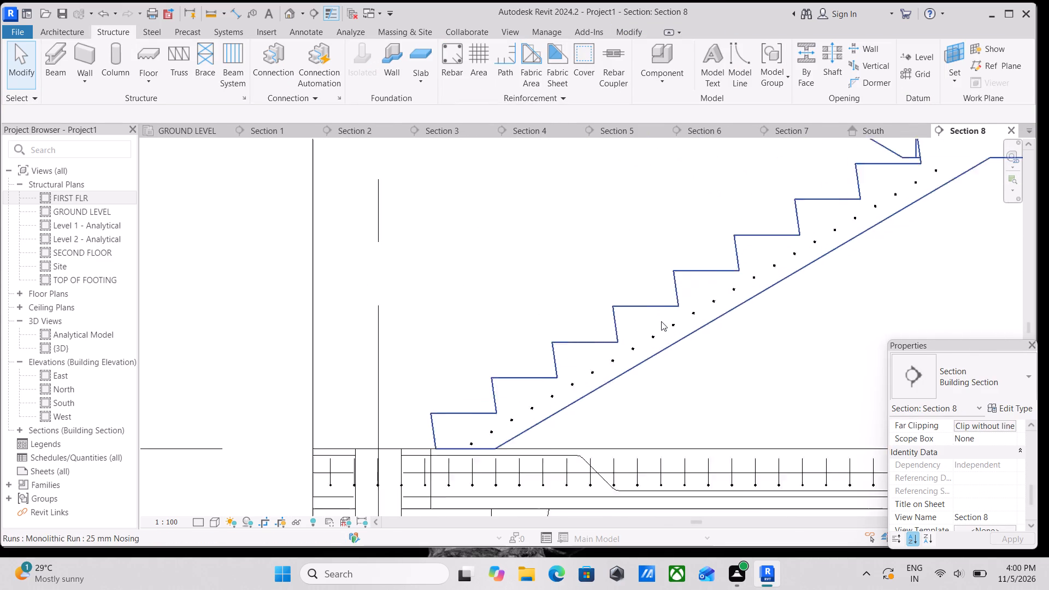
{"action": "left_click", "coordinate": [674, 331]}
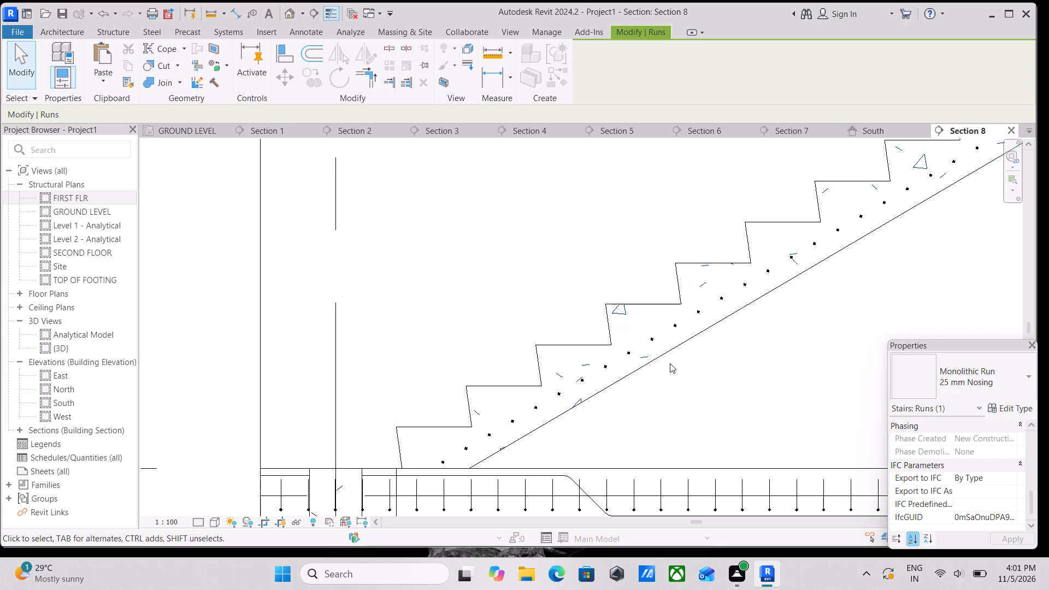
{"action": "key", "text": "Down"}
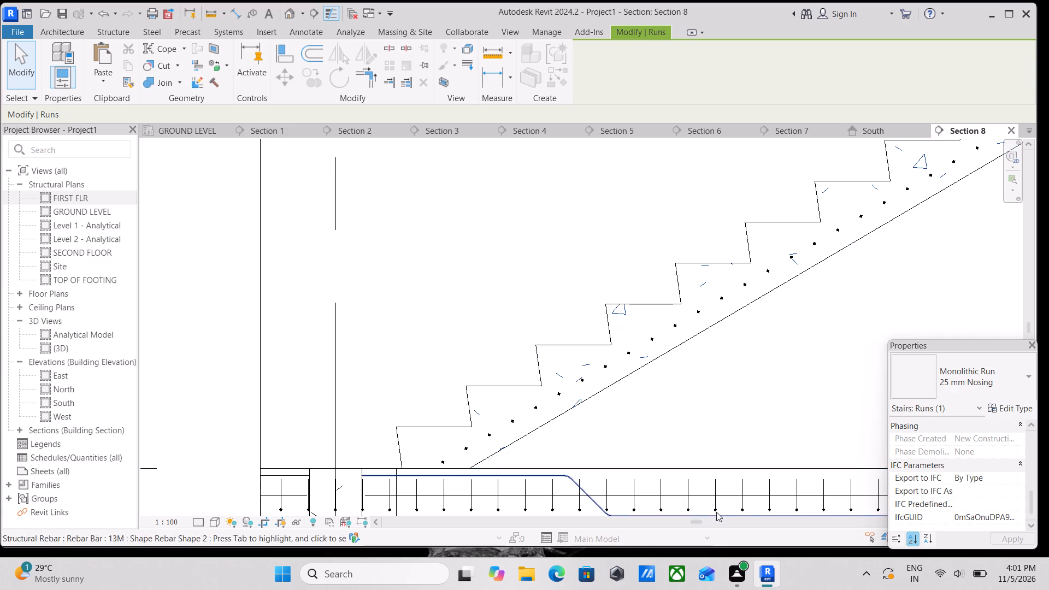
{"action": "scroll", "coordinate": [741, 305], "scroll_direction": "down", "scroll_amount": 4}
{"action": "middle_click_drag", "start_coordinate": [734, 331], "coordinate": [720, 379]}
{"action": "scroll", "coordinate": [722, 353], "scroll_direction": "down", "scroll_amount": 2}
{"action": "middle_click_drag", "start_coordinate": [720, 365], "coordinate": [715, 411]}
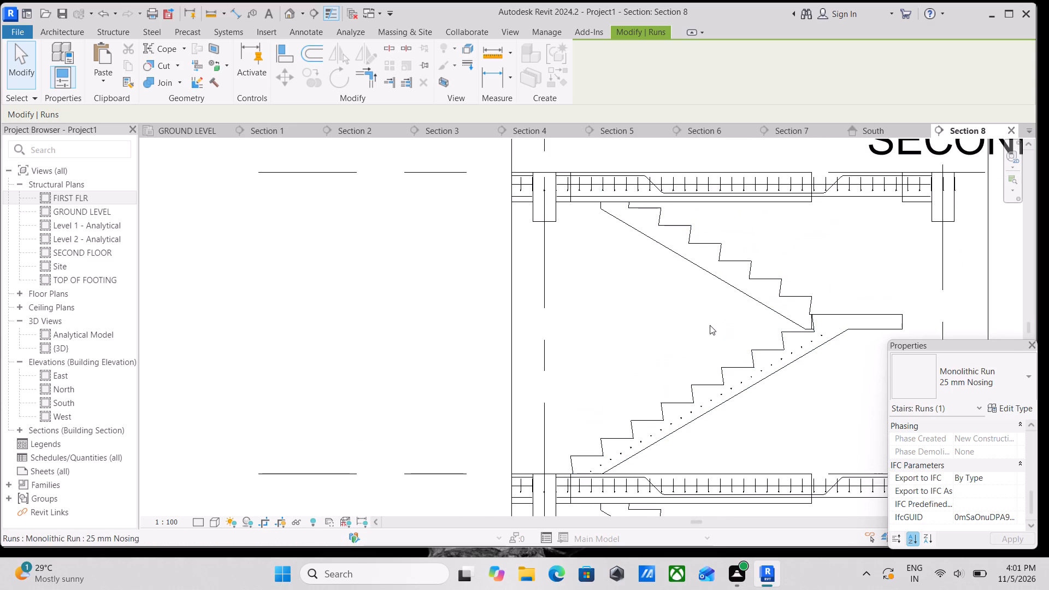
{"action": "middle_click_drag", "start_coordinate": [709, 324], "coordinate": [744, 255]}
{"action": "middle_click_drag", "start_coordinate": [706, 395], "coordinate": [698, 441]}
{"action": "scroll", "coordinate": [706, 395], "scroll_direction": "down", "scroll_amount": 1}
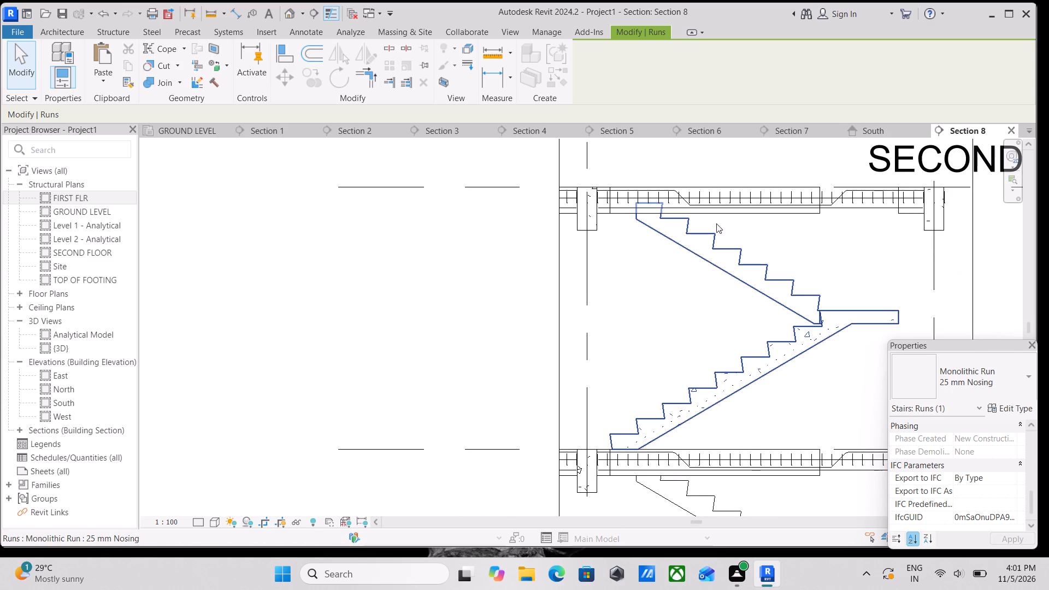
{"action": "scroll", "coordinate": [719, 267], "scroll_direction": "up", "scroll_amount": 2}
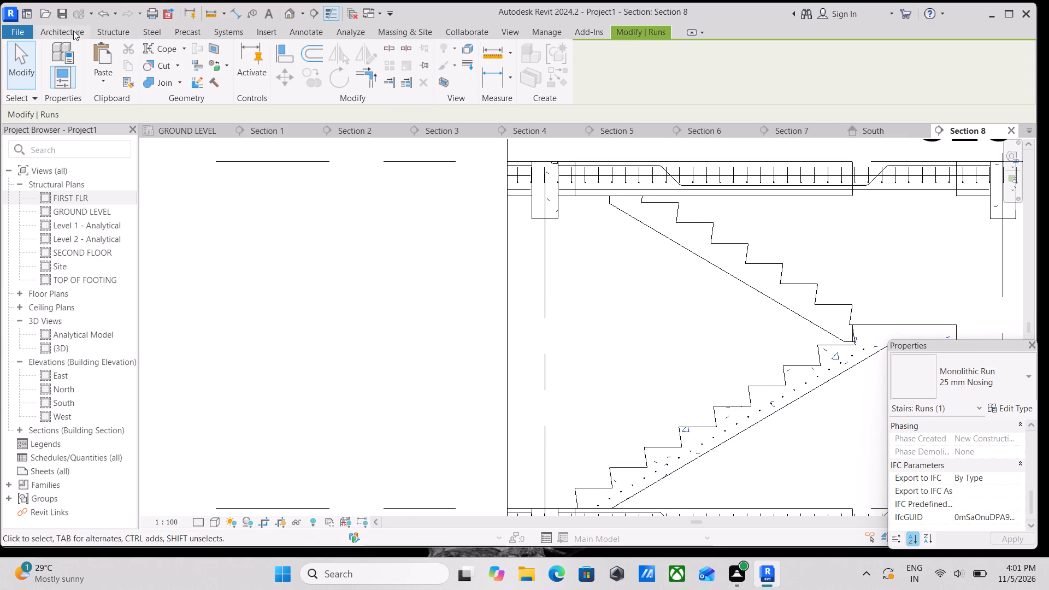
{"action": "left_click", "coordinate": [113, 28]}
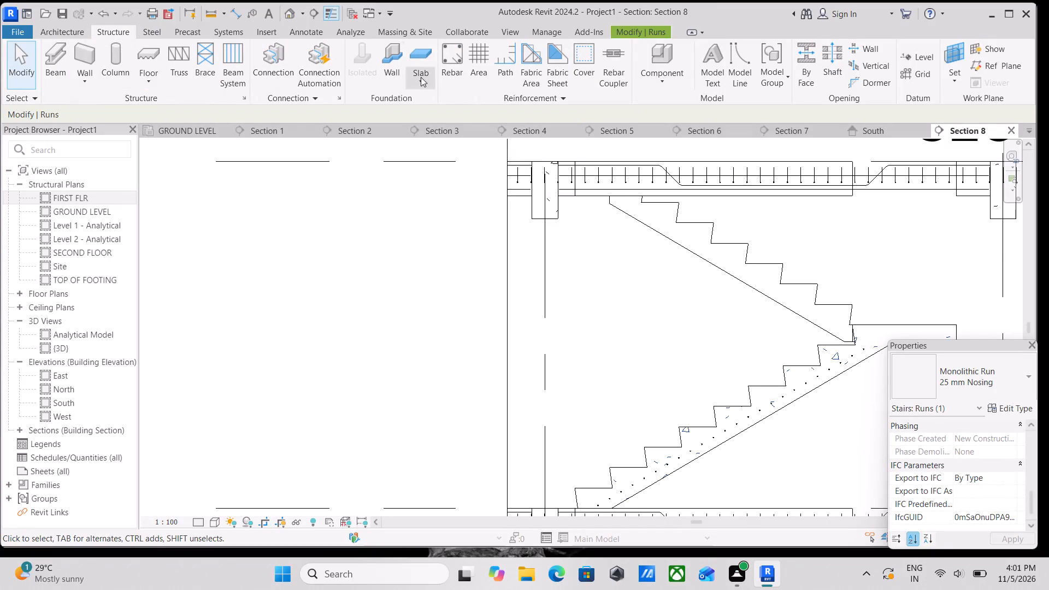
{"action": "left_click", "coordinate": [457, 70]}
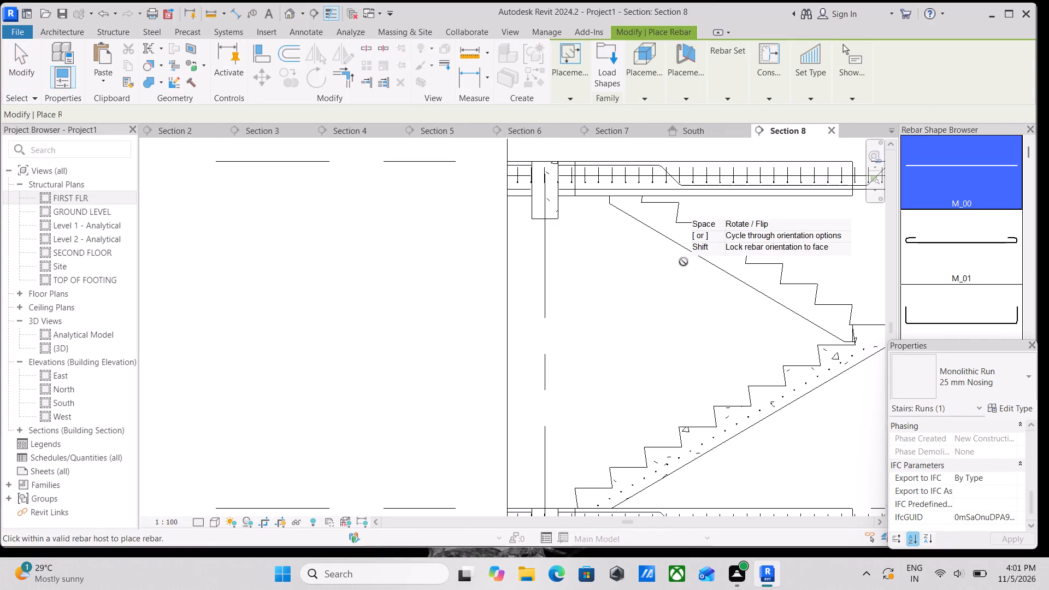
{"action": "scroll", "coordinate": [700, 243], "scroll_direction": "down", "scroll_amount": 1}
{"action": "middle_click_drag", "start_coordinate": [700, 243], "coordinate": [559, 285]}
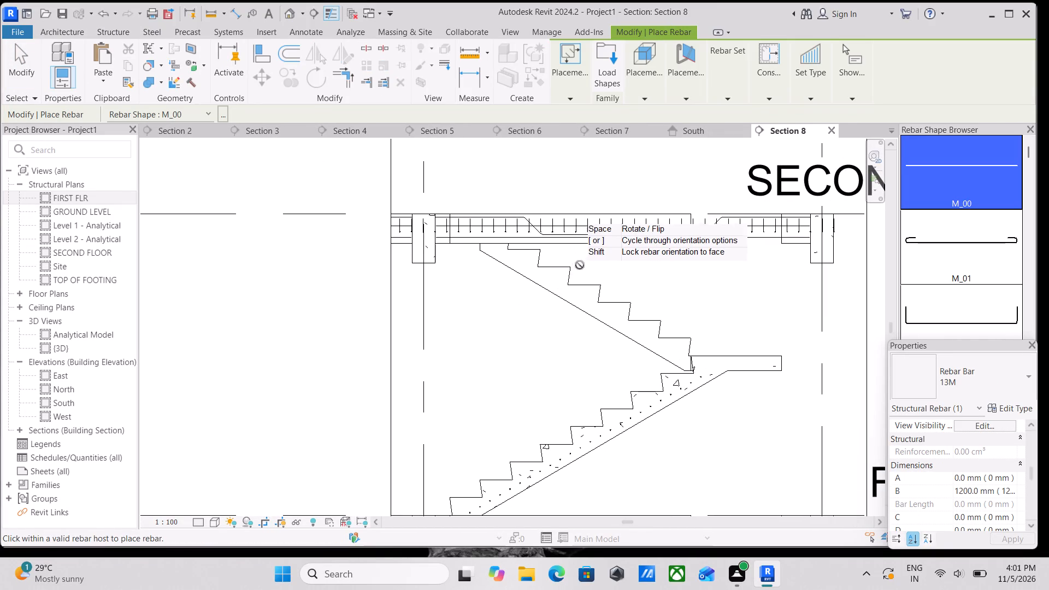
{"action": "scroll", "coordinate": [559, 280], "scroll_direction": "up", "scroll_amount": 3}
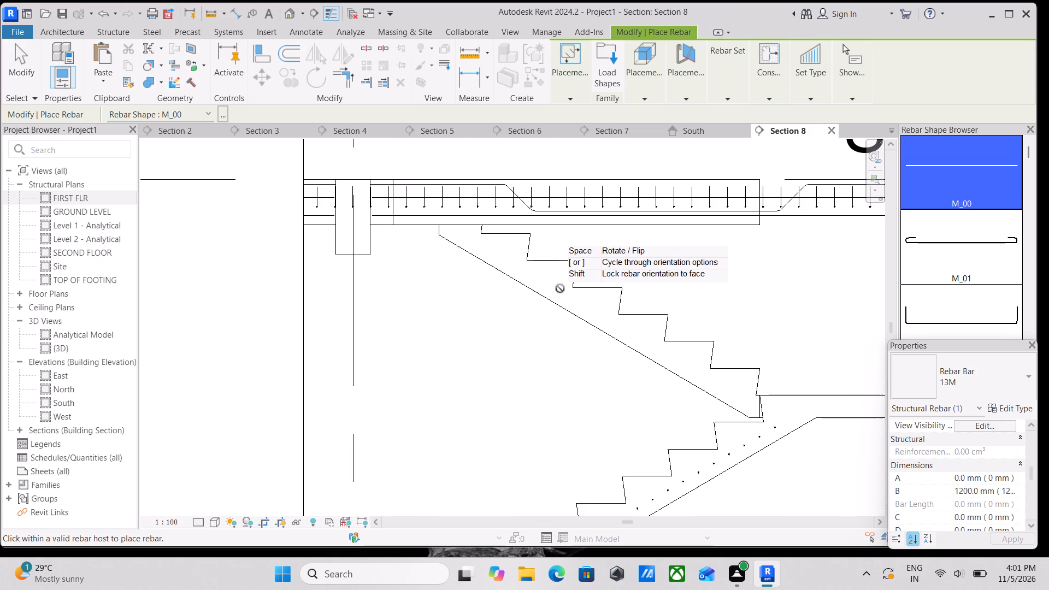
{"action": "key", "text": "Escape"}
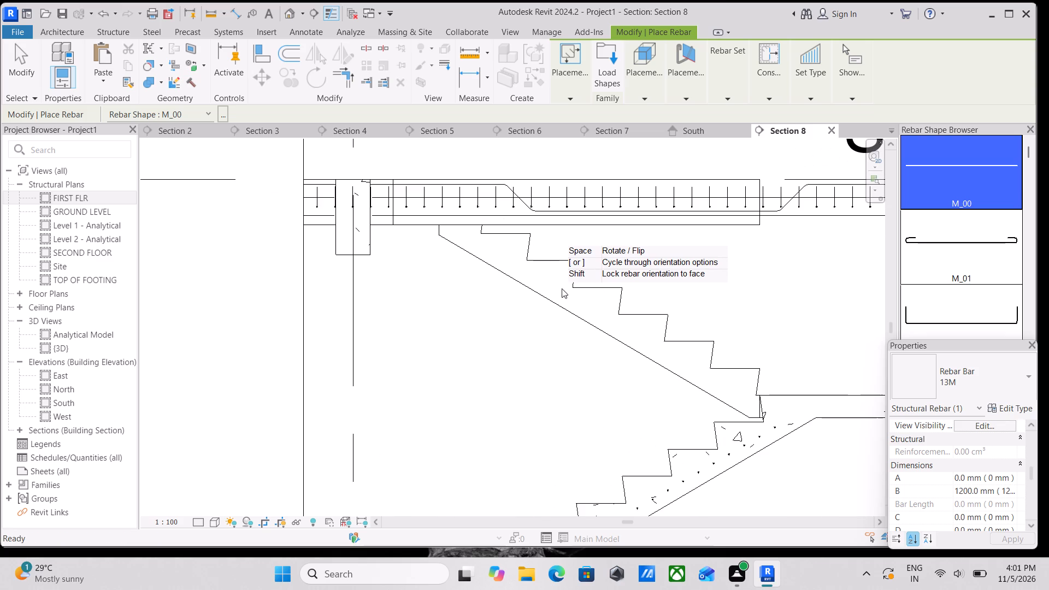
Nudge the 13M rebar layer in the flight above FIRST FLR four times down and twice to the right.
{"action": "scroll", "coordinate": [587, 405], "scroll_direction": "down", "scroll_amount": 2}
{"action": "middle_click_drag", "start_coordinate": [588, 405], "coordinate": [591, 337]}
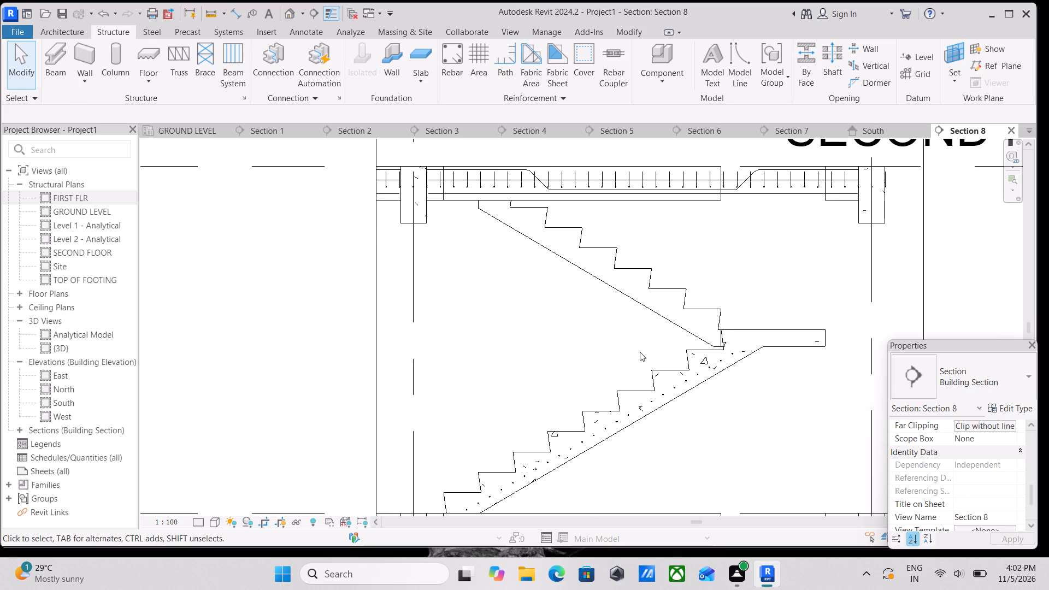
{"action": "middle_click_drag", "start_coordinate": [617, 350], "coordinate": [559, 347]}
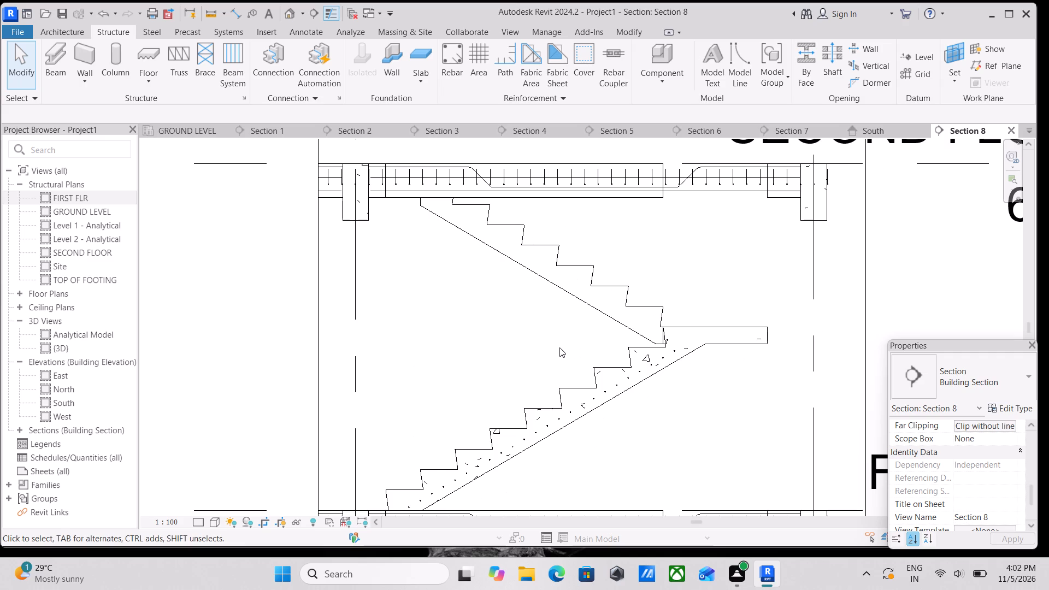
{"action": "scroll", "coordinate": [612, 364], "scroll_direction": "down", "scroll_amount": 2}
{"action": "middle_click_drag", "start_coordinate": [595, 405], "coordinate": [590, 333]}
{"action": "scroll", "coordinate": [576, 337], "scroll_direction": "up", "scroll_amount": 2}
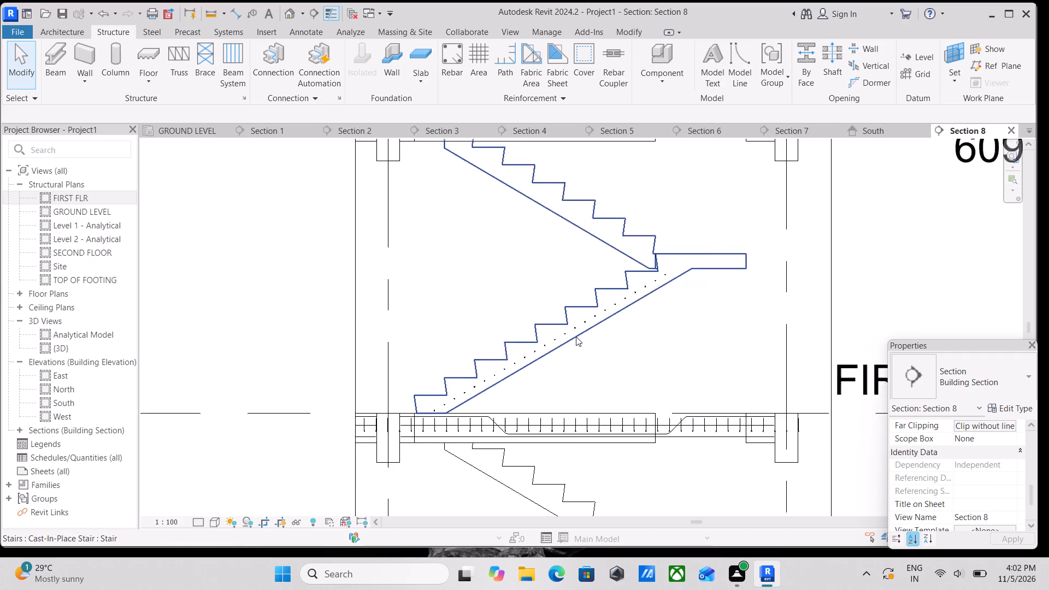
{"action": "scroll", "coordinate": [576, 337], "scroll_direction": "up", "scroll_amount": 3}
{"action": "left_click", "coordinate": [560, 335]}
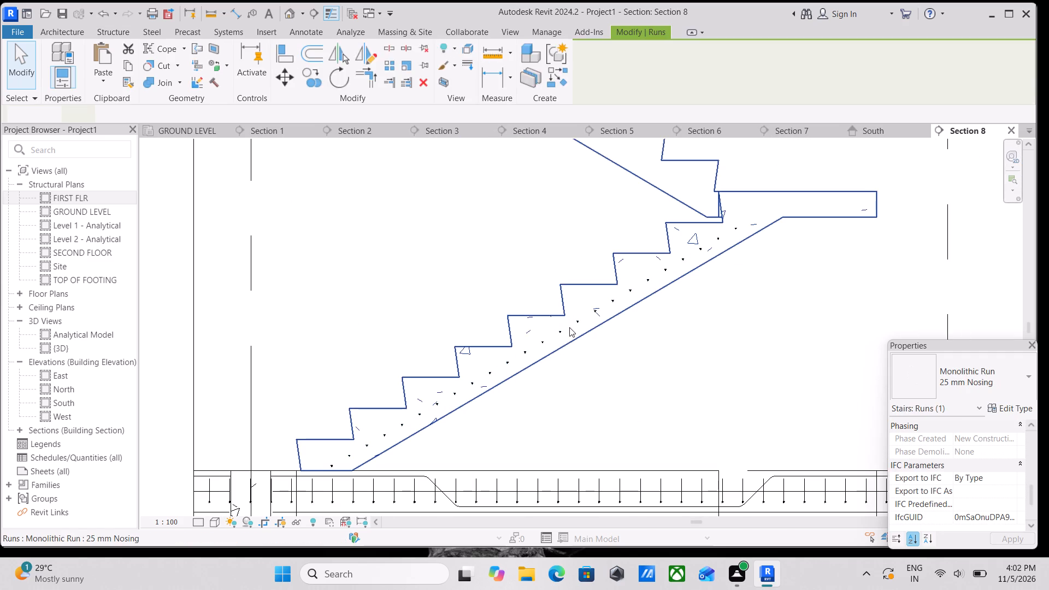
{"action": "scroll", "coordinate": [569, 327], "scroll_direction": "up", "scroll_amount": 9}
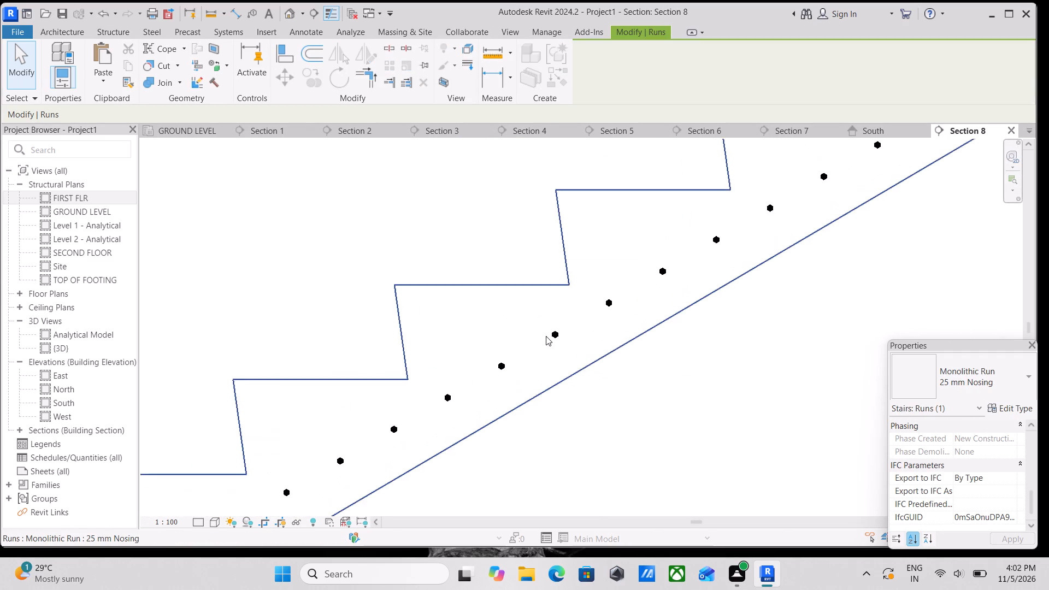
{"action": "scroll", "coordinate": [546, 336], "scroll_direction": "up", "scroll_amount": 2}
{"action": "left_click", "coordinate": [558, 335]}
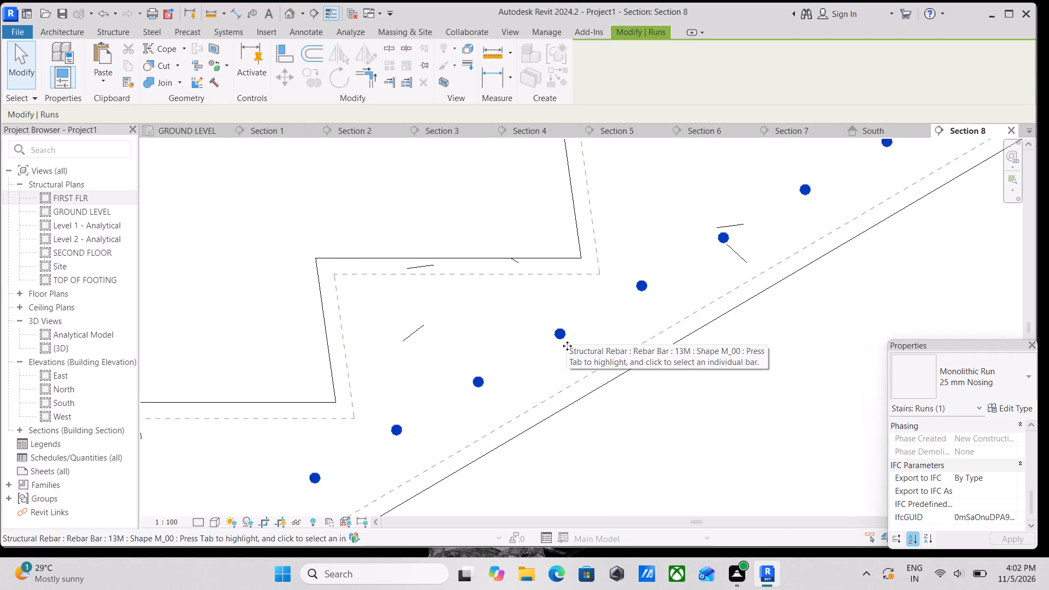
{"action": "key", "text": "Down"}
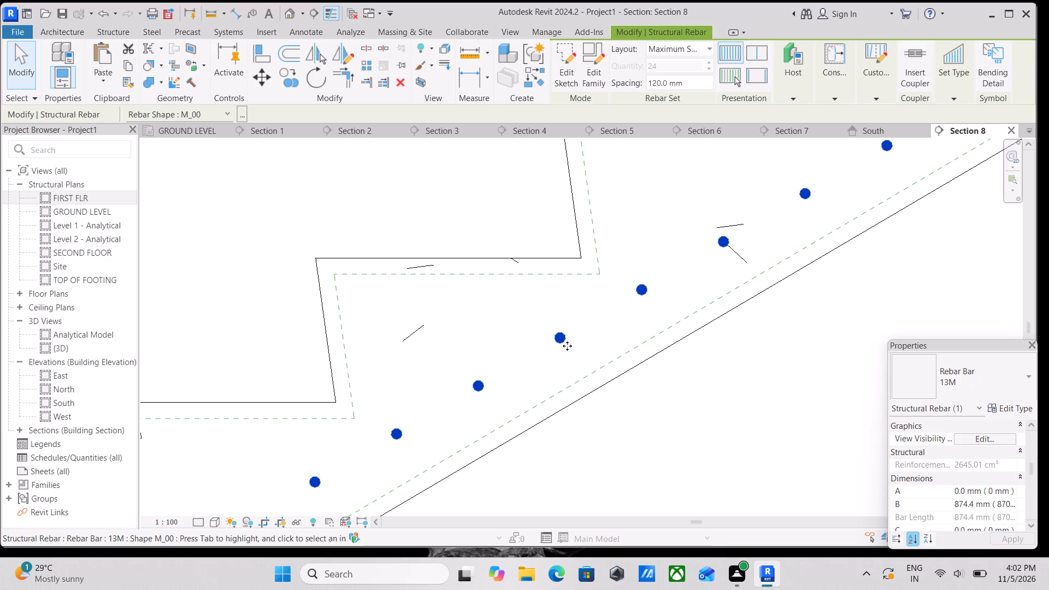
{"action": "key", "text": "Down"}
{"action": "key", "text": "Down"}
{"action": "key", "text": "Right"}
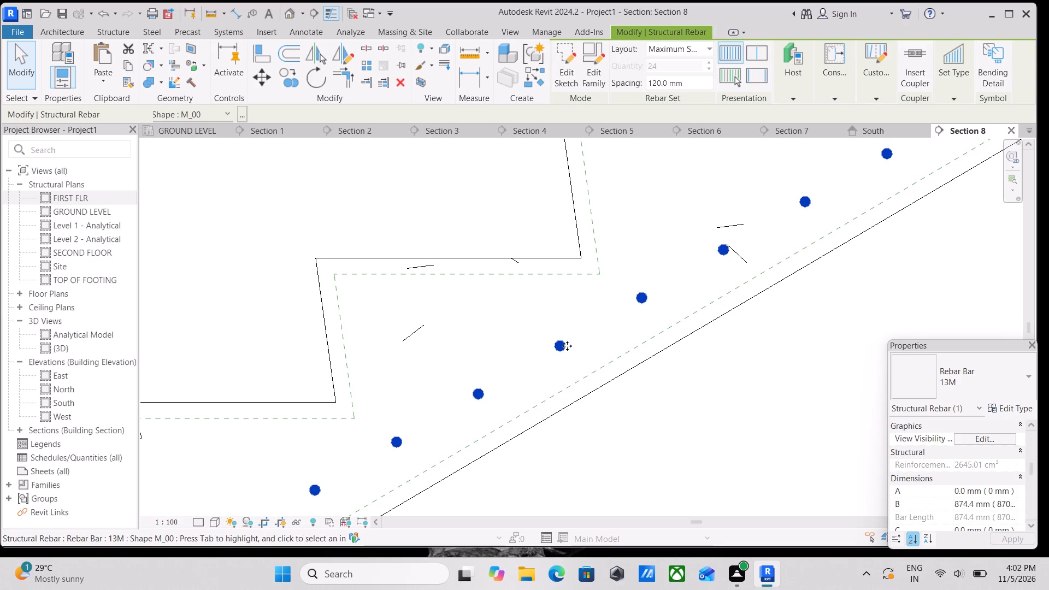
{"action": "key", "text": "Right"}
{"action": "key", "text": "Down"}
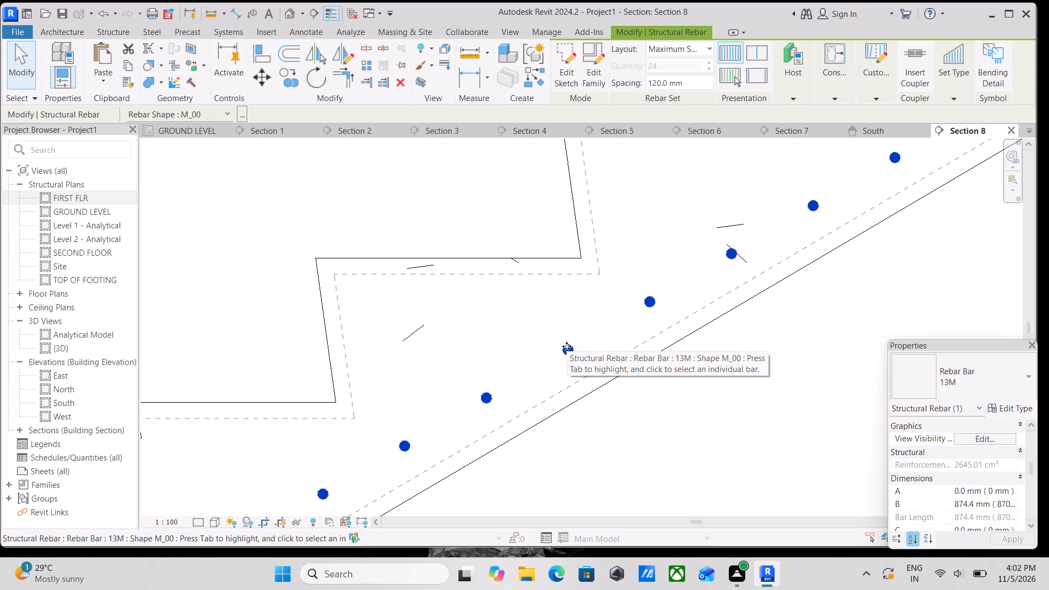
Examine the adjusted rebar layer along its flight and the whole staircase from GROUND LEVEL to SECOND FLOOR.
{"action": "scroll", "coordinate": [544, 350], "scroll_direction": "down", "scroll_amount": 5}
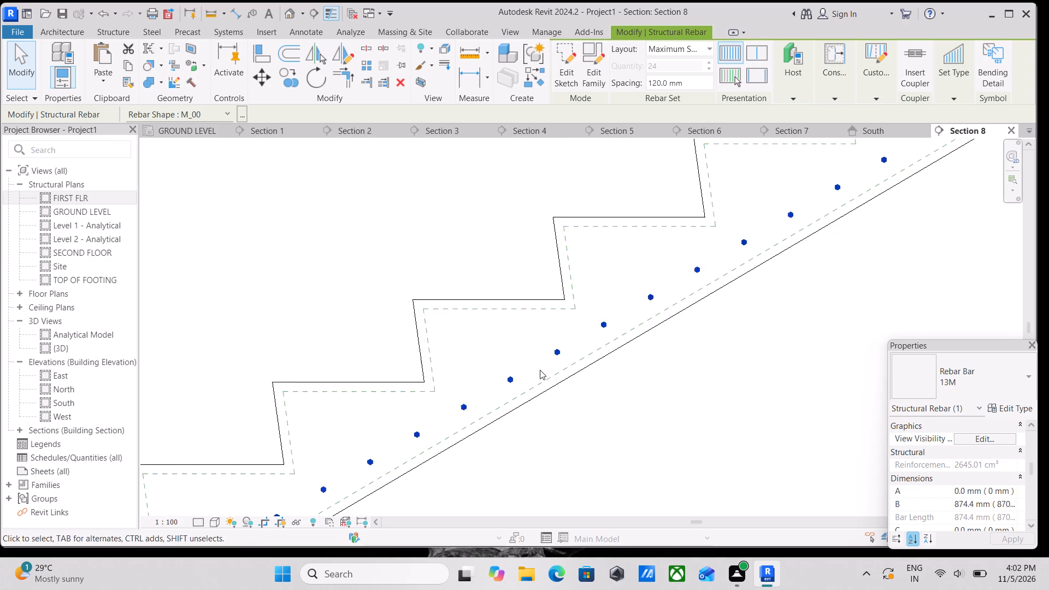
{"action": "scroll", "coordinate": [540, 370], "scroll_direction": "down", "scroll_amount": 10}
{"action": "middle_click_drag", "start_coordinate": [540, 374], "coordinate": [550, 400]}
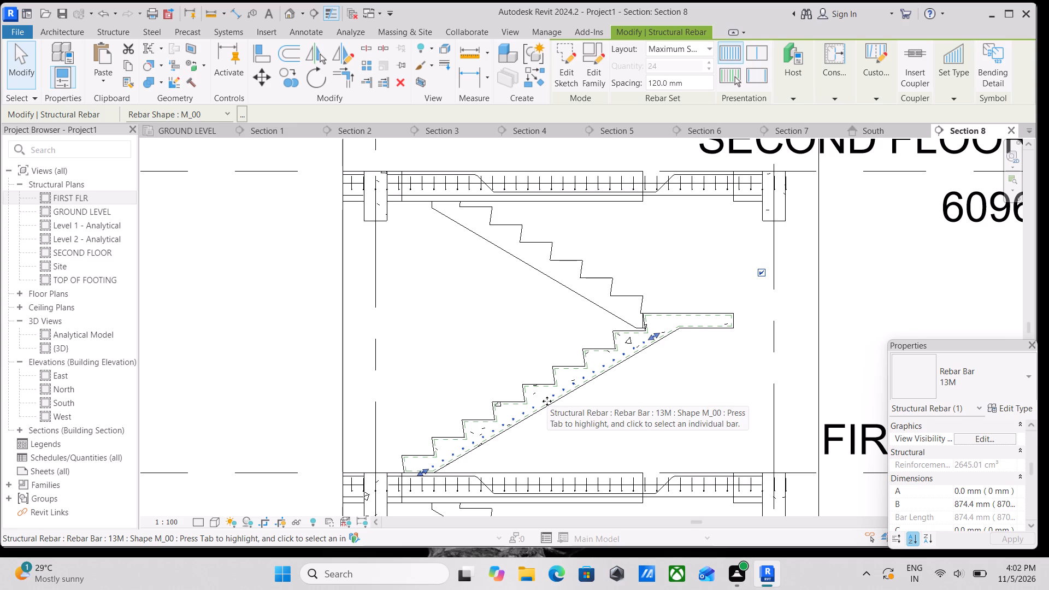
{"action": "scroll", "coordinate": [547, 401], "scroll_direction": "down", "scroll_amount": 2}
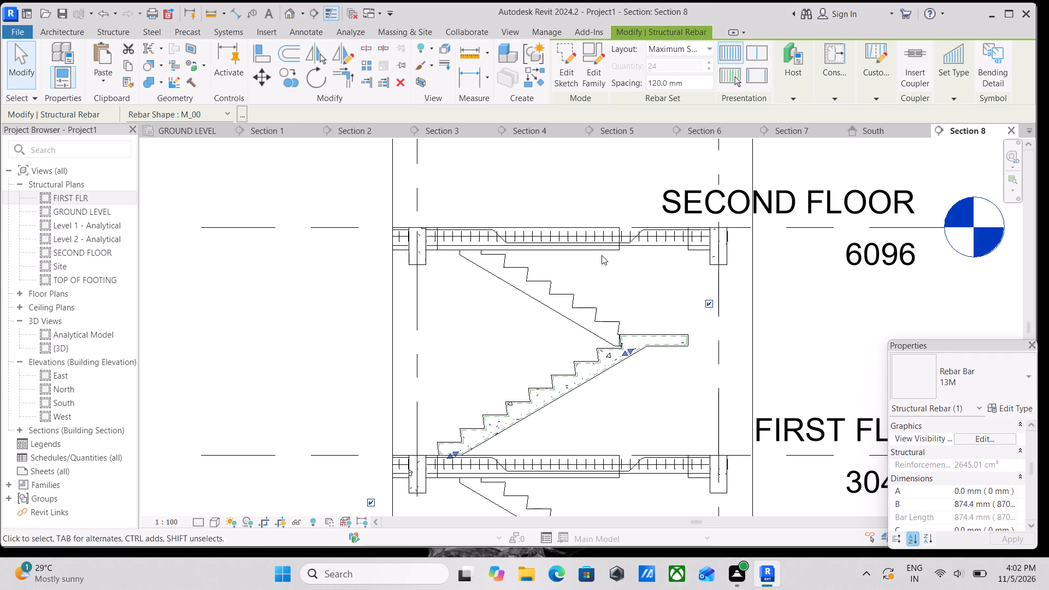
{"action": "key", "text": "Escape"}
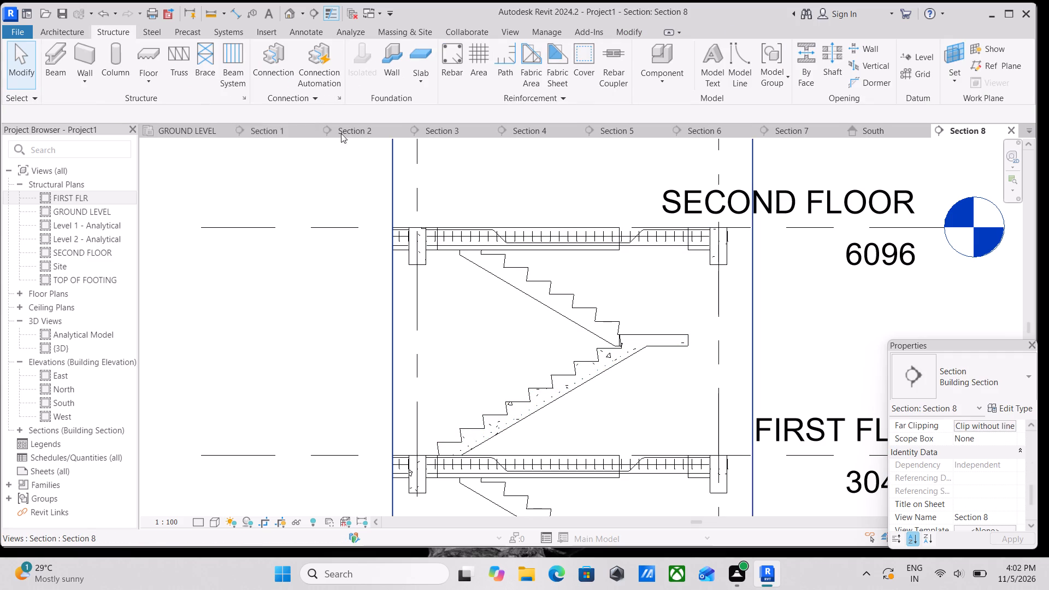
{"action": "scroll", "coordinate": [662, 143], "scroll_direction": "down", "scroll_amount": 3}
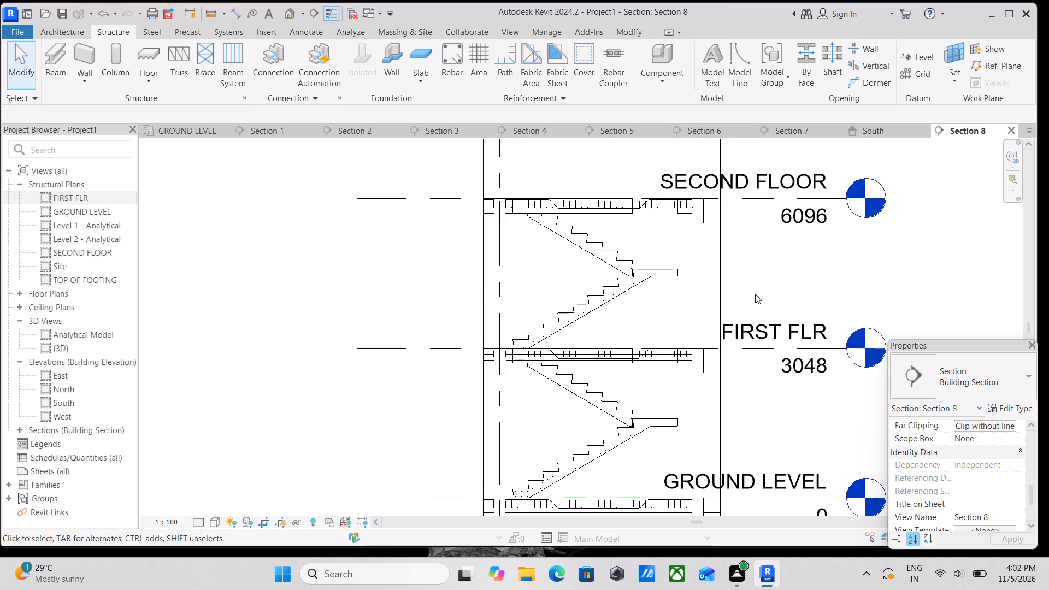
{"action": "scroll", "coordinate": [762, 310], "scroll_direction": "down", "scroll_amount": 2}
{"action": "middle_click_drag", "start_coordinate": [647, 202], "coordinate": [609, 259]}
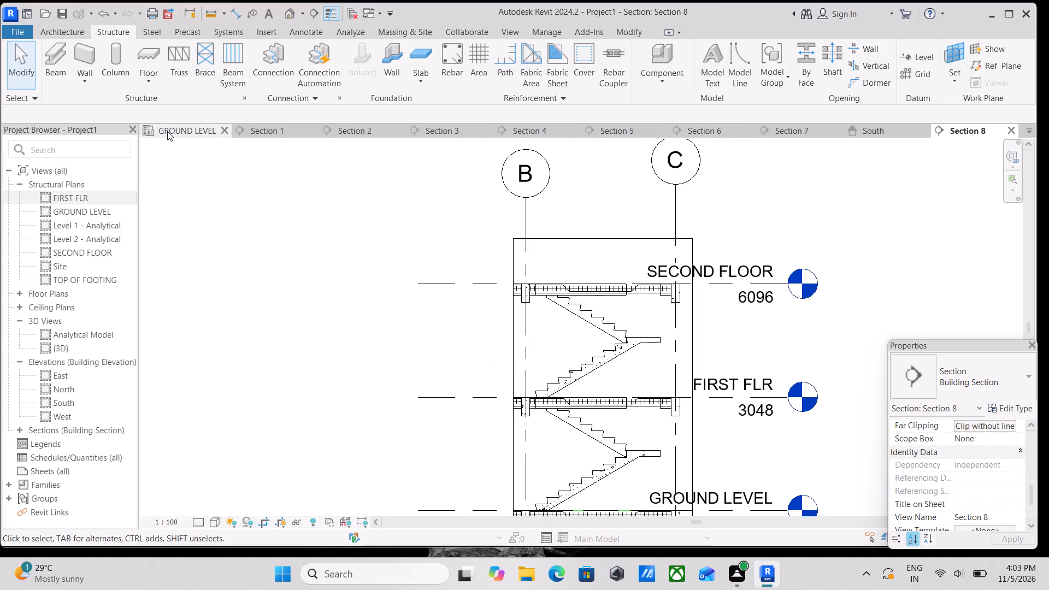
Close the Section 8, Section 4, Section 5, Section 6 and Section 7 views.
{"action": "left_click", "coordinate": [1010, 128]}
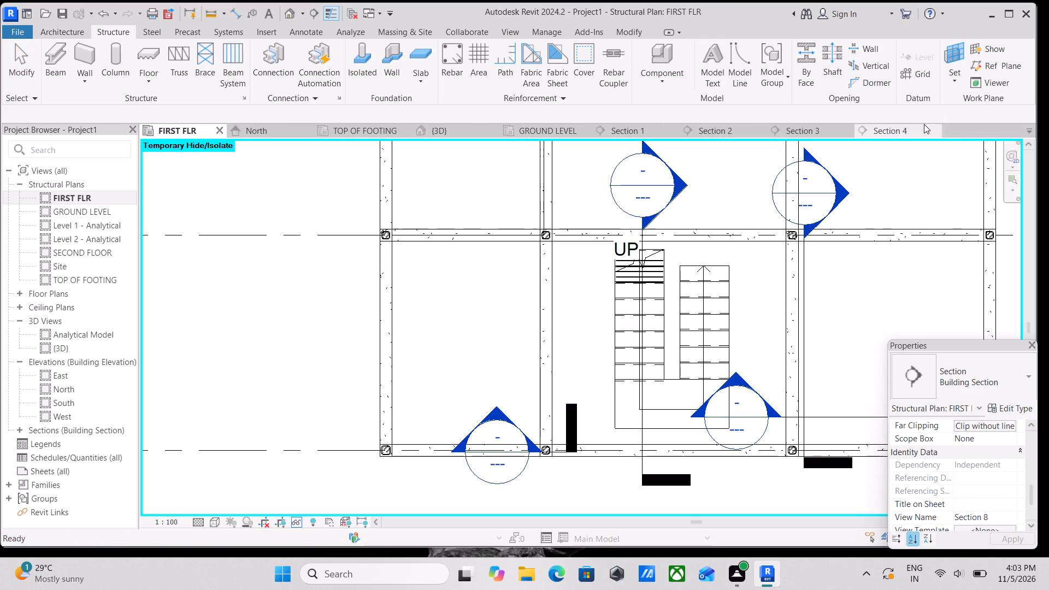
{"action": "left_click", "coordinate": [932, 126]}
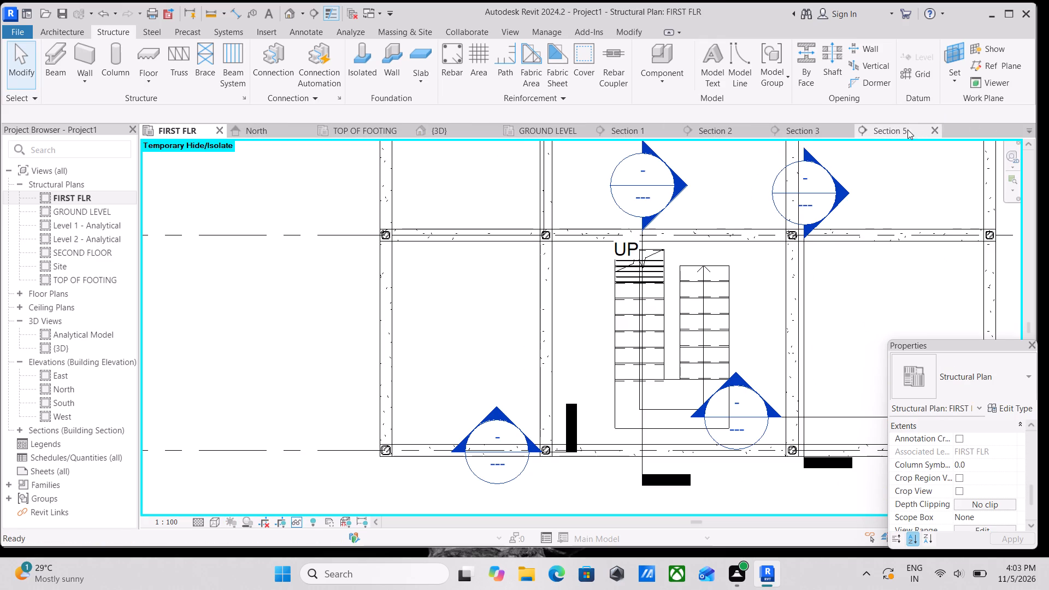
{"action": "left_click", "coordinate": [932, 127]}
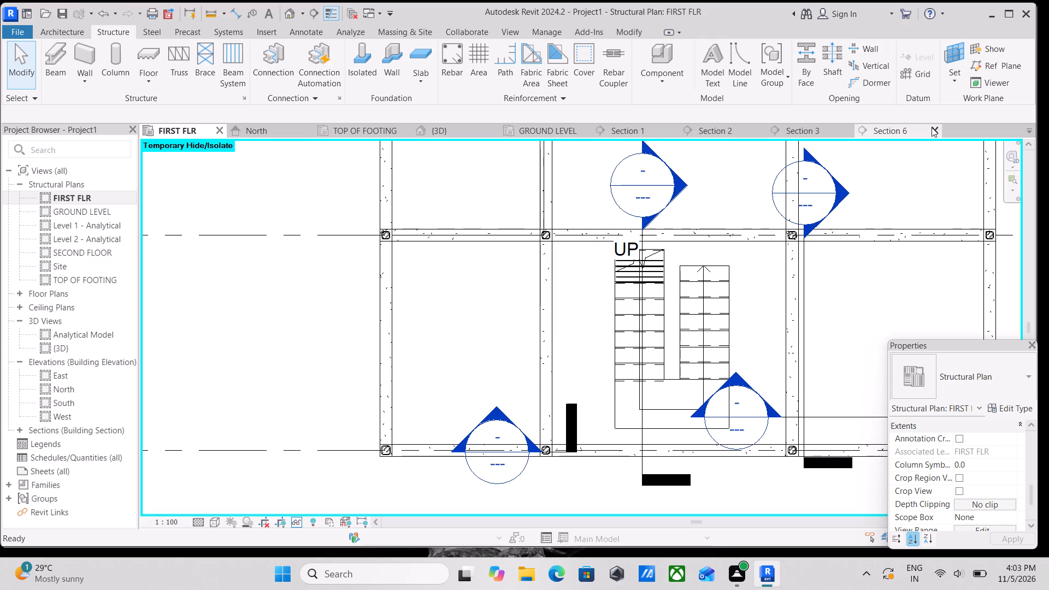
{"action": "left_click", "coordinate": [932, 127]}
{"action": "left_click", "coordinate": [933, 128]}
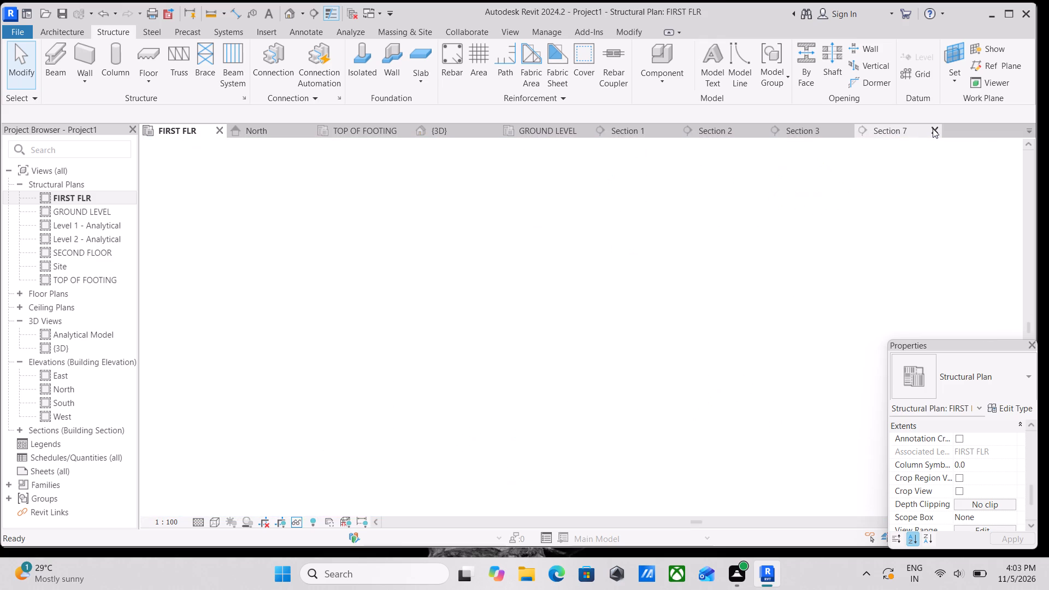
{"action": "left_click", "coordinate": [933, 128]}
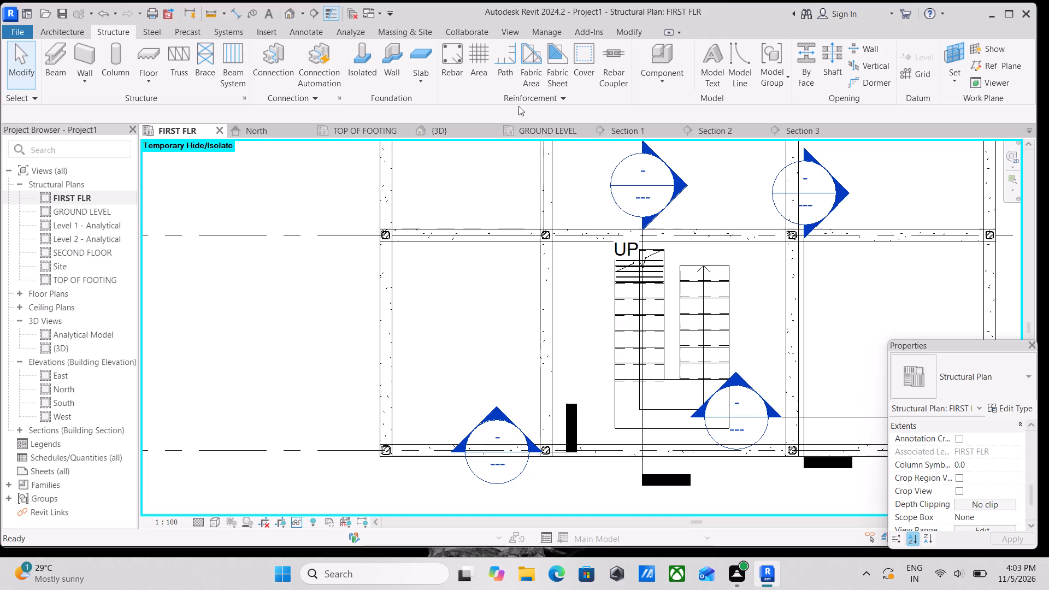
Examine the building frame and the rebar of both staircase flights from an angled side in the 3D view.
{"action": "left_click", "coordinate": [450, 127]}
{"action": "scroll", "coordinate": [560, 255], "scroll_direction": "down", "scroll_amount": 5}
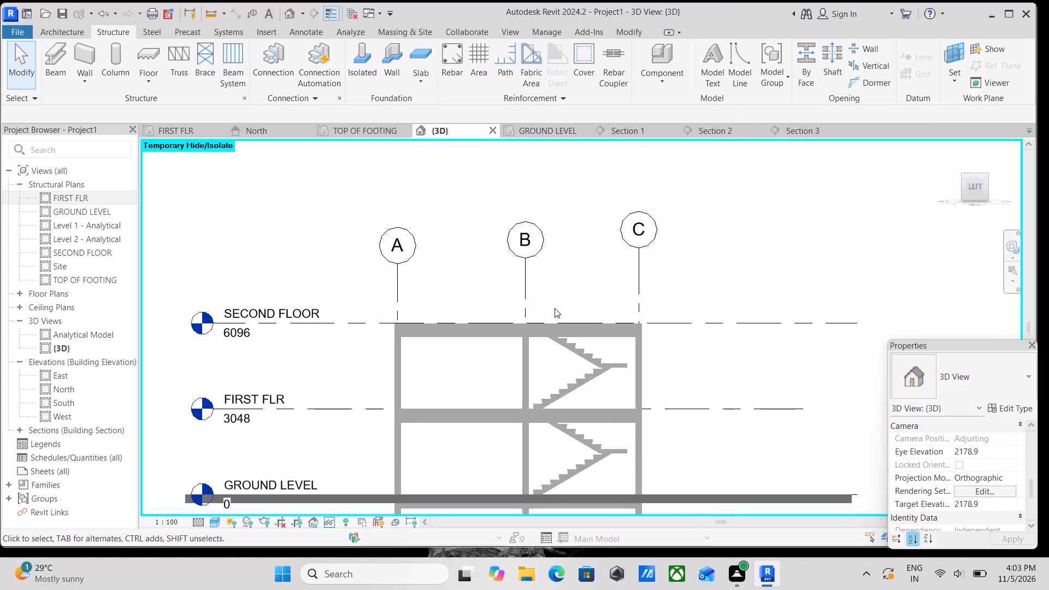
{"action": "scroll", "coordinate": [555, 308], "scroll_direction": "down", "scroll_amount": 1}
{"action": "middle_click_drag", "start_coordinate": [553, 300], "coordinate": [541, 169]}
{"action": "middle_click_drag", "start_coordinate": [526, 235], "coordinate": [603, 317], "text": "shift"}
{"action": "middle_click_drag", "start_coordinate": [603, 317], "coordinate": [557, 311]}
{"action": "scroll", "coordinate": [603, 251], "scroll_direction": "up", "scroll_amount": 2}
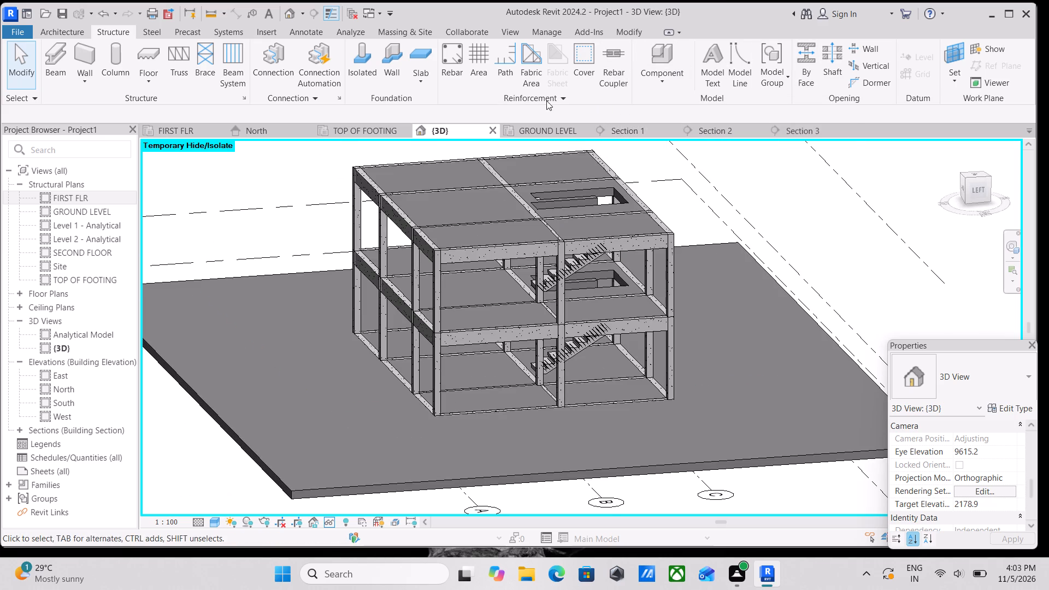
{"action": "scroll", "coordinate": [531, 342], "scroll_direction": "up", "scroll_amount": 3}
{"action": "middle_click_drag", "start_coordinate": [602, 328], "coordinate": [577, 382]}
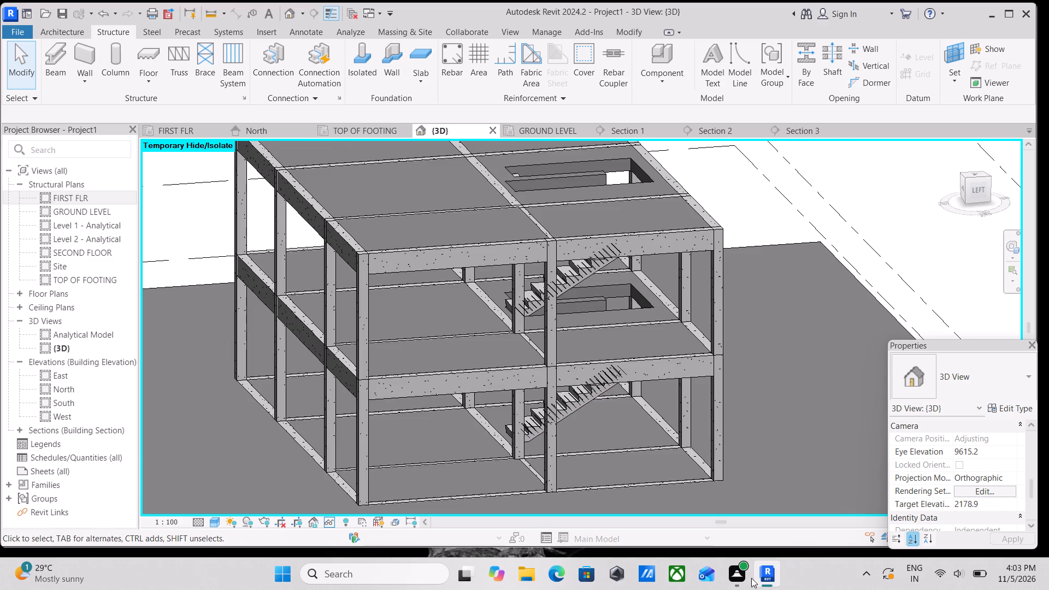
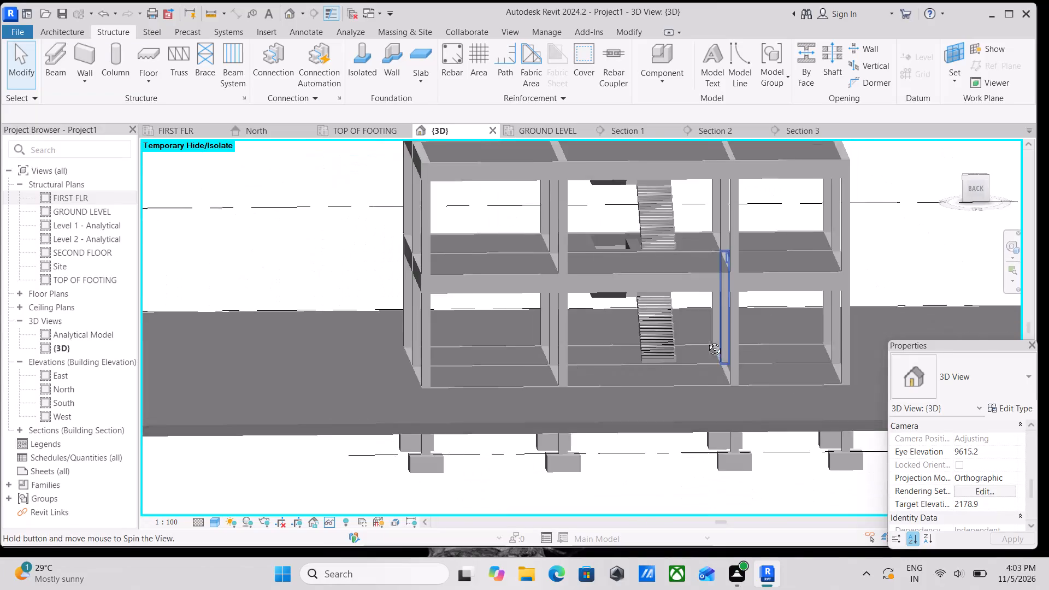
Examine the building frame from its back and stair sides and the 13M rebar under the flight above FIRST FLR up close.
{"action": "middle_click_drag", "start_coordinate": [619, 335], "coordinate": [348, 384], "text": "shift"}
{"action": "middle_click_drag", "start_coordinate": [535, 375], "coordinate": [687, 374]}
{"action": "middle_click_drag", "start_coordinate": [523, 359], "coordinate": [596, 341]}
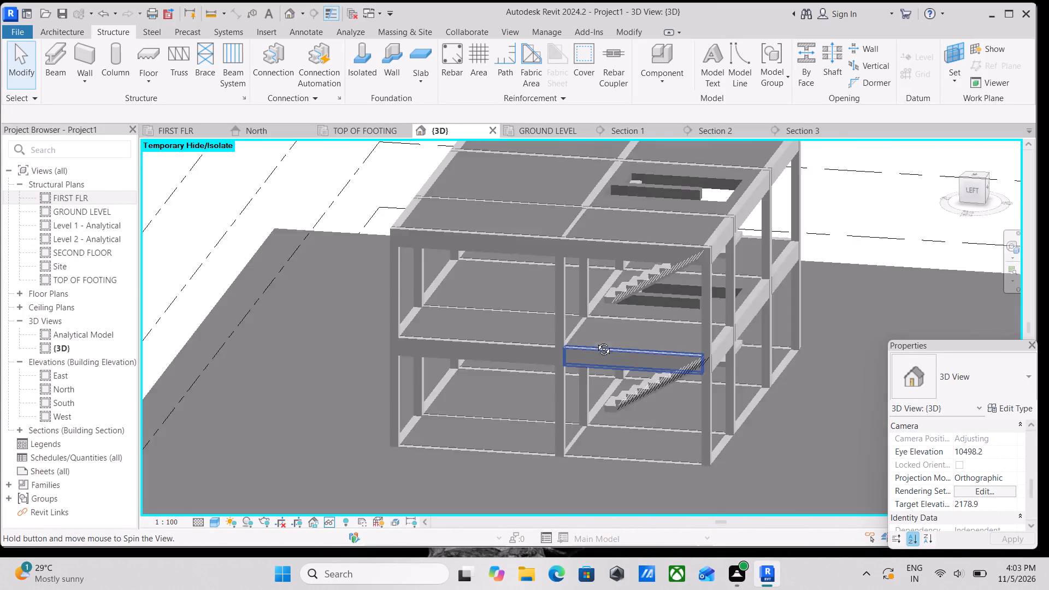
{"action": "middle_click_drag", "start_coordinate": [596, 341], "coordinate": [599, 355]}
{"action": "middle_click_drag", "start_coordinate": [569, 356], "coordinate": [653, 335]}
{"action": "middle_click_drag", "start_coordinate": [531, 321], "coordinate": [528, 423]}
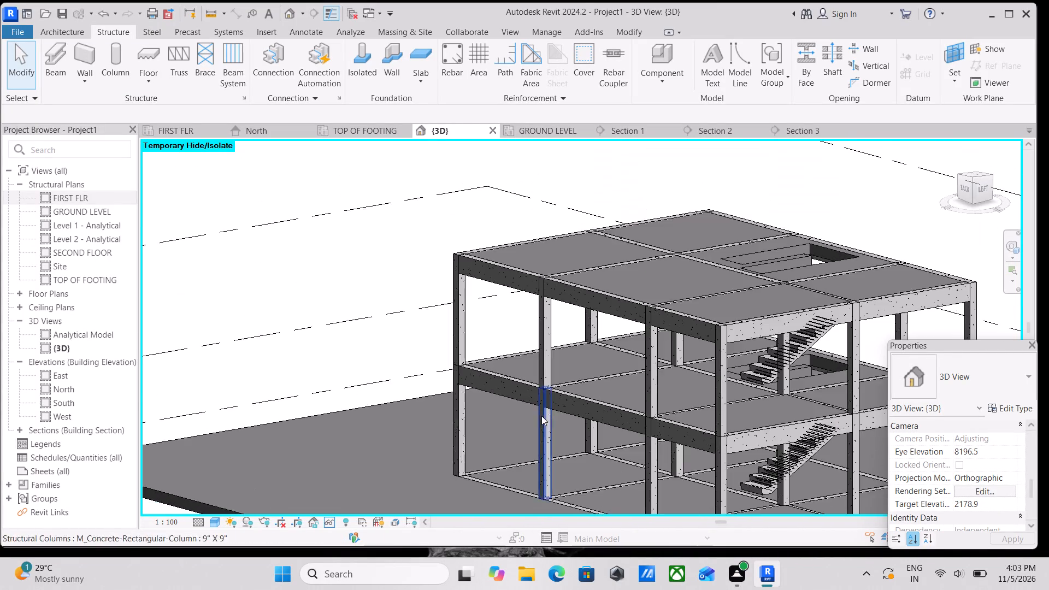
{"action": "middle_click_drag", "start_coordinate": [541, 416], "coordinate": [499, 394]}
{"action": "scroll", "coordinate": [520, 394], "scroll_direction": "down", "scroll_amount": 2}
{"action": "middle_click_drag", "start_coordinate": [569, 415], "coordinate": [574, 351]}
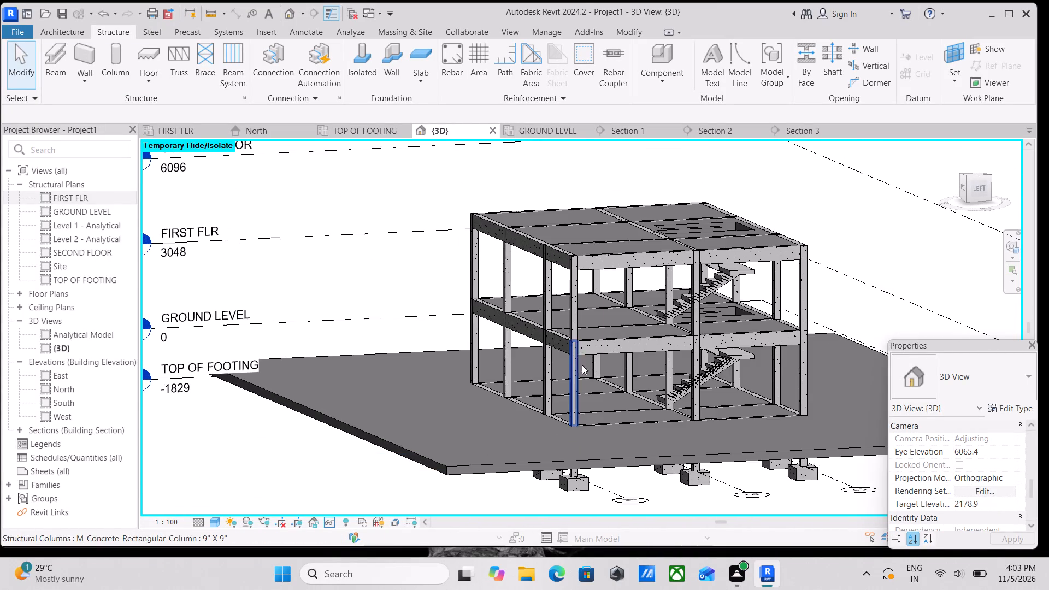
{"action": "scroll", "coordinate": [627, 369], "scroll_direction": "down", "scroll_amount": 2}
{"action": "middle_click_drag", "start_coordinate": [631, 369], "coordinate": [624, 339]}
{"action": "scroll", "coordinate": [621, 362], "scroll_direction": "up", "scroll_amount": 9}
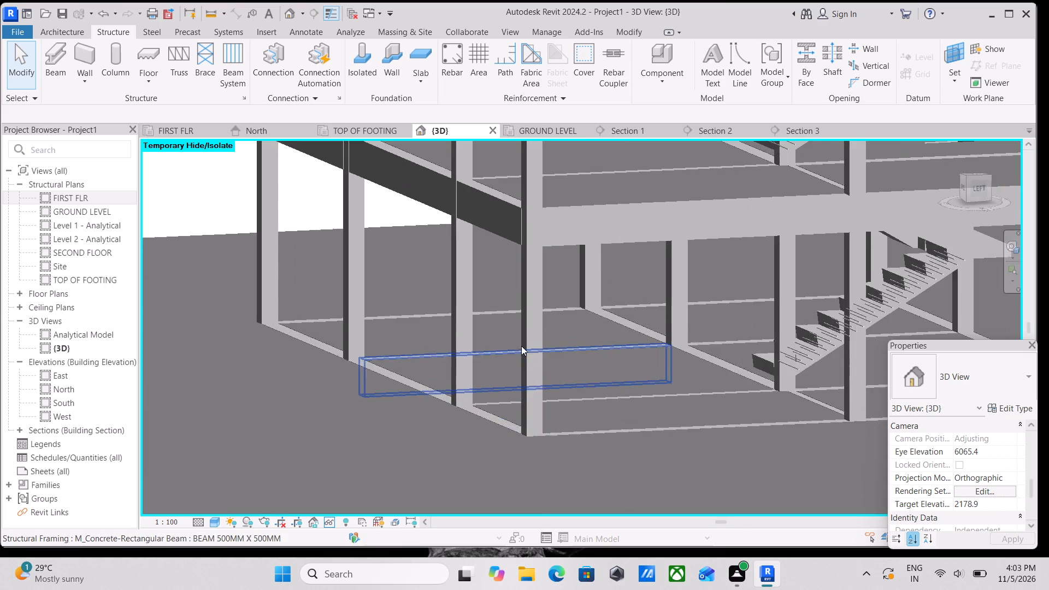
{"action": "scroll", "coordinate": [525, 344], "scroll_direction": "down", "scroll_amount": 7}
{"action": "middle_click_drag", "start_coordinate": [539, 349], "coordinate": [412, 480]}
{"action": "scroll", "coordinate": [523, 370], "scroll_direction": "up", "scroll_amount": 10}
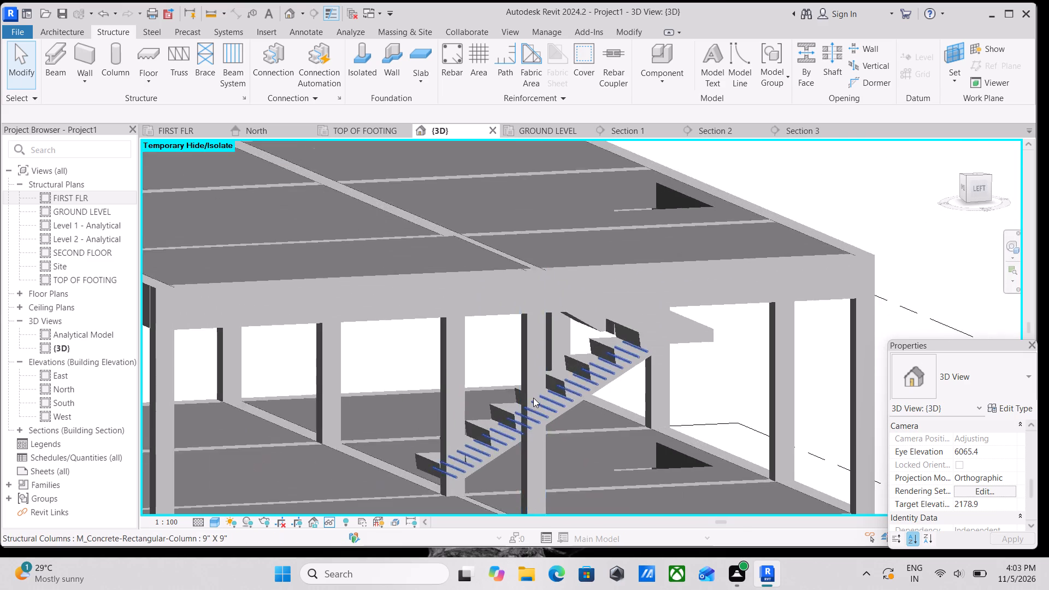
{"action": "scroll", "coordinate": [533, 398], "scroll_direction": "up", "scroll_amount": 6}
{"action": "middle_click_drag", "start_coordinate": [569, 399], "coordinate": [523, 389]}
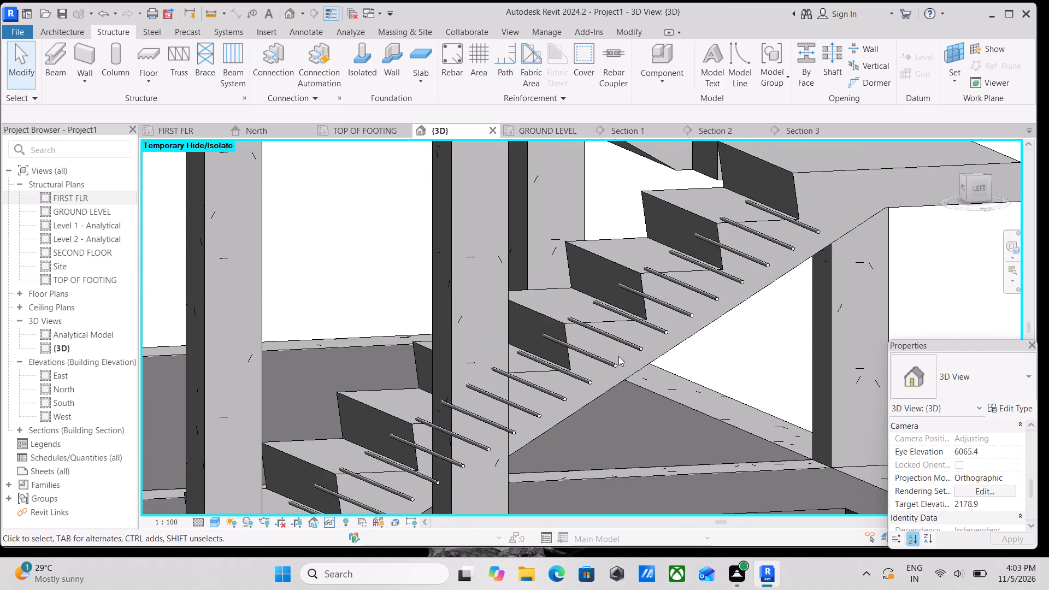
Select the 13M rebar layer in the flight above FIRST FLR, check the Section 3 view around GROUND LEVEL, and close that view.
{"action": "left_click", "coordinate": [608, 362]}
{"action": "scroll", "coordinate": [608, 362], "scroll_direction": "down", "scroll_amount": 3}
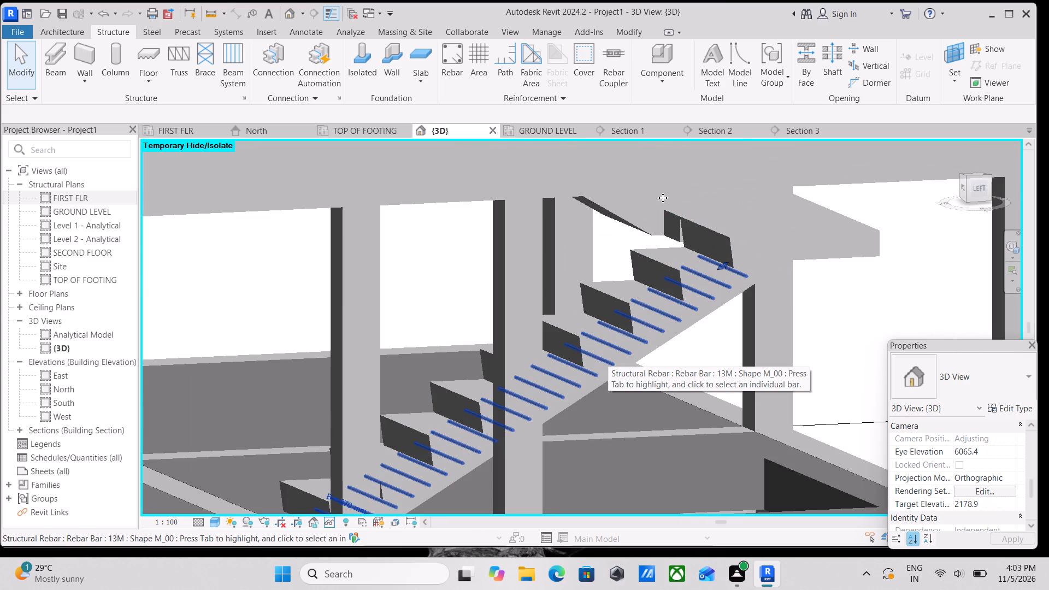
{"action": "left_click", "coordinate": [783, 134]}
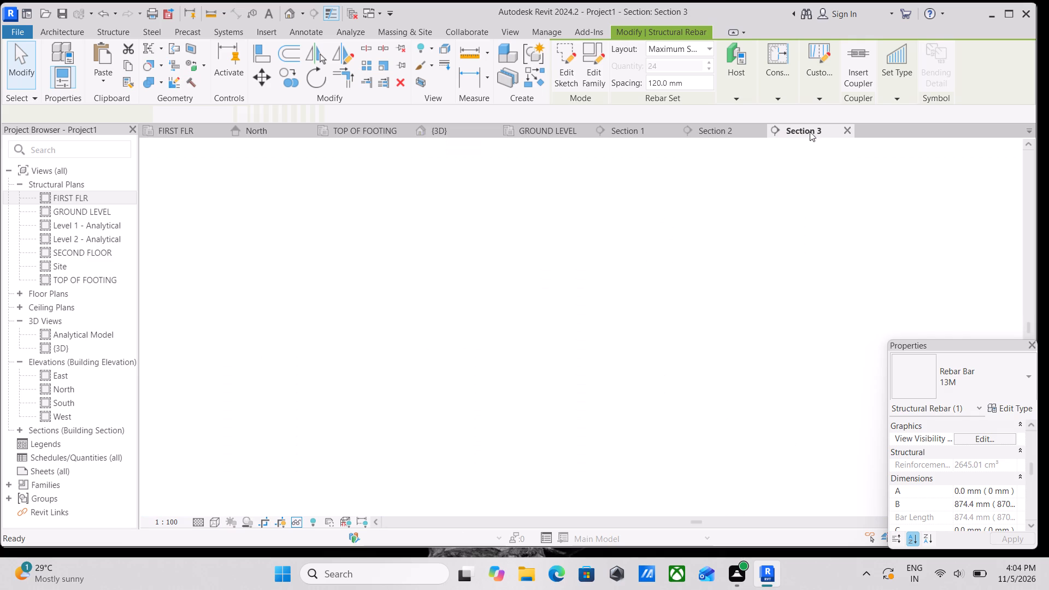
{"action": "scroll", "coordinate": [597, 347], "scroll_direction": "down", "scroll_amount": 7}
{"action": "middle_click_drag", "start_coordinate": [584, 388], "coordinate": [370, 389]}
{"action": "scroll", "coordinate": [584, 388], "scroll_direction": "down", "scroll_amount": 1}
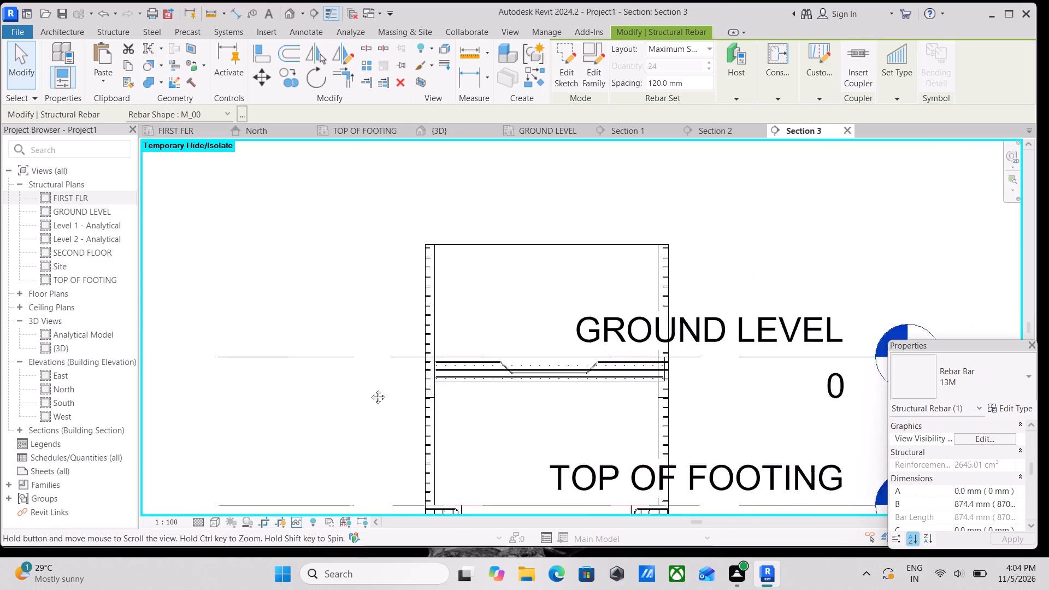
{"action": "middle_click_drag", "start_coordinate": [370, 389], "coordinate": [327, 385]}
{"action": "left_click", "coordinate": [850, 131]}
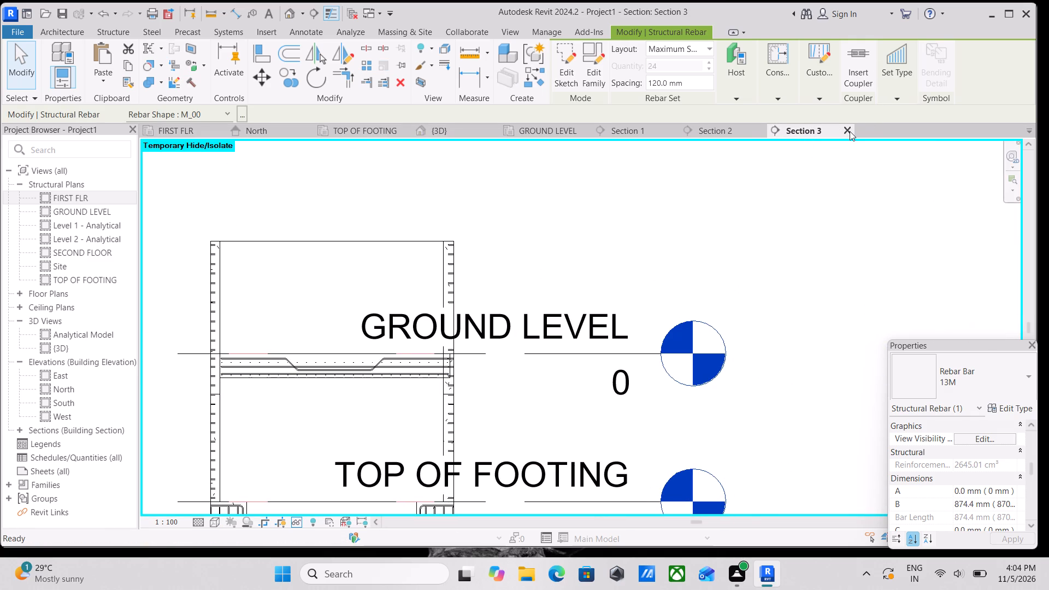
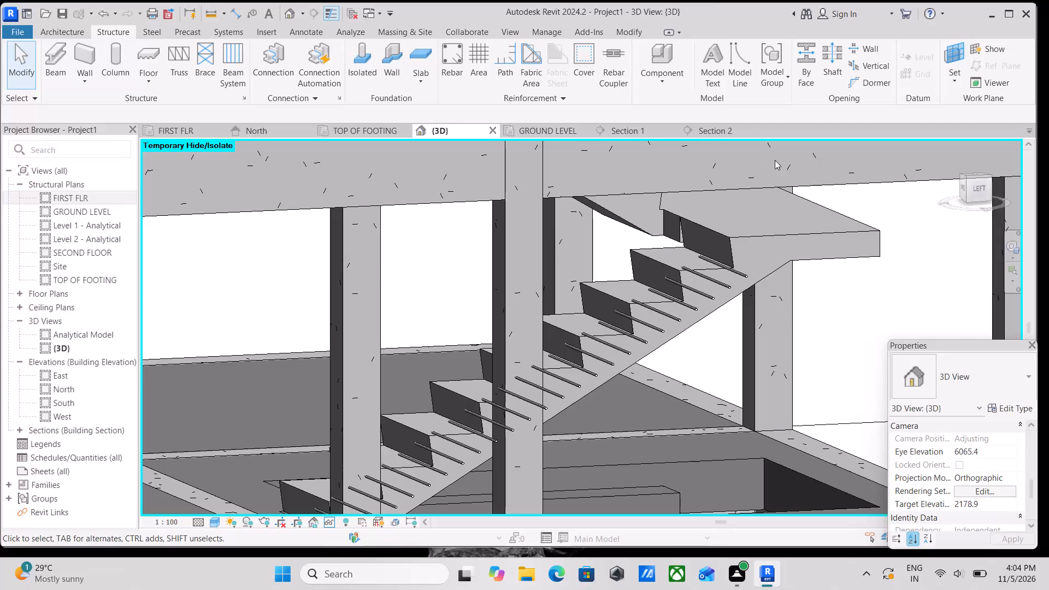
Open the Section 8 building section and inspect the 13M rebar layers in the stair flight above GROUND LEVEL.
{"action": "scroll", "coordinate": [716, 273], "scroll_direction": "up", "scroll_amount": 3}
{"action": "scroll", "coordinate": [682, 308], "scroll_direction": "down", "scroll_amount": 3}
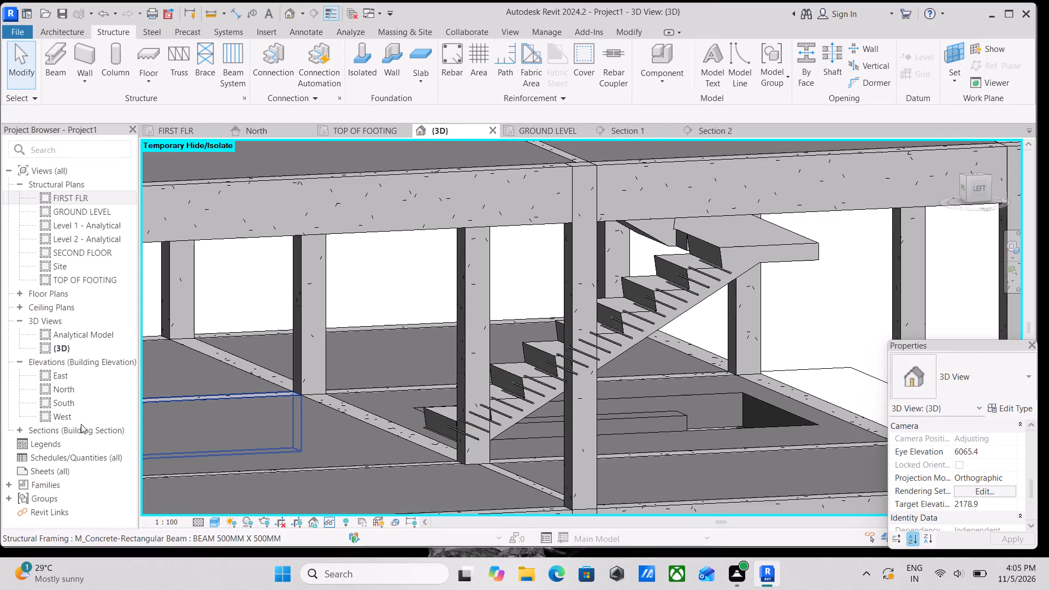
{"action": "scroll", "coordinate": [65, 427], "scroll_direction": "down", "scroll_amount": 5}
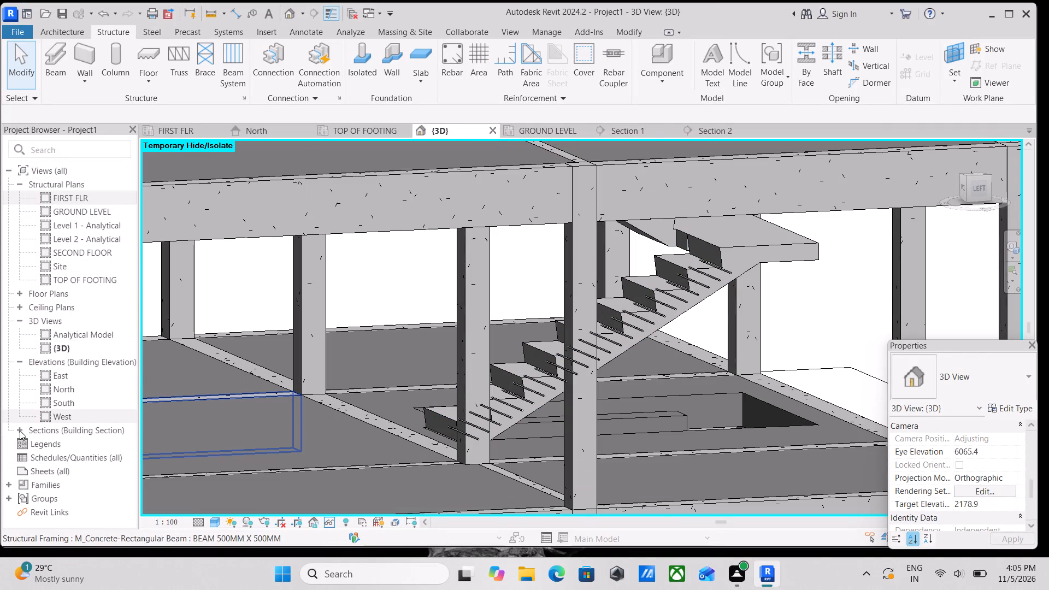
{"action": "left_click", "coordinate": [20, 427]}
{"action": "scroll", "coordinate": [49, 439], "scroll_direction": "down", "scroll_amount": 3}
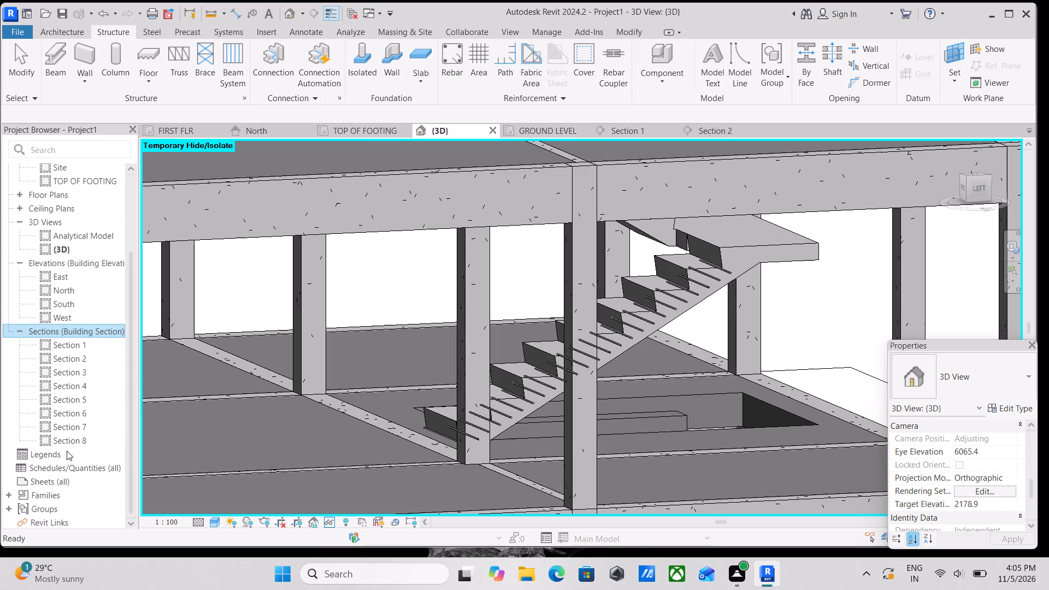
{"action": "triple_click", "coordinate": [74, 440]}
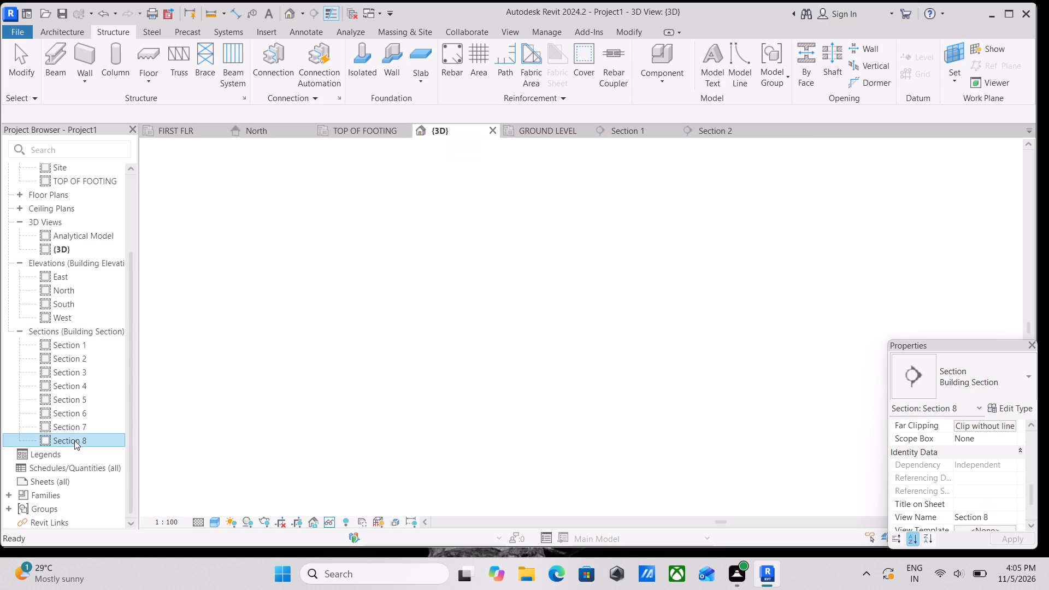
{"action": "scroll", "coordinate": [503, 336], "scroll_direction": "up", "scroll_amount": 3}
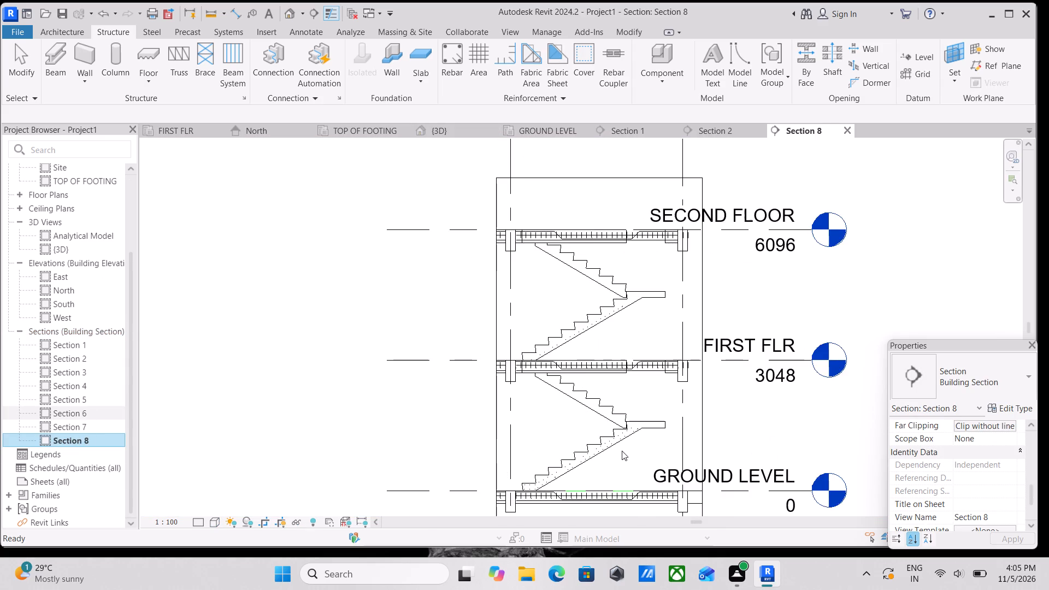
{"action": "scroll", "coordinate": [622, 451], "scroll_direction": "up", "scroll_amount": 8}
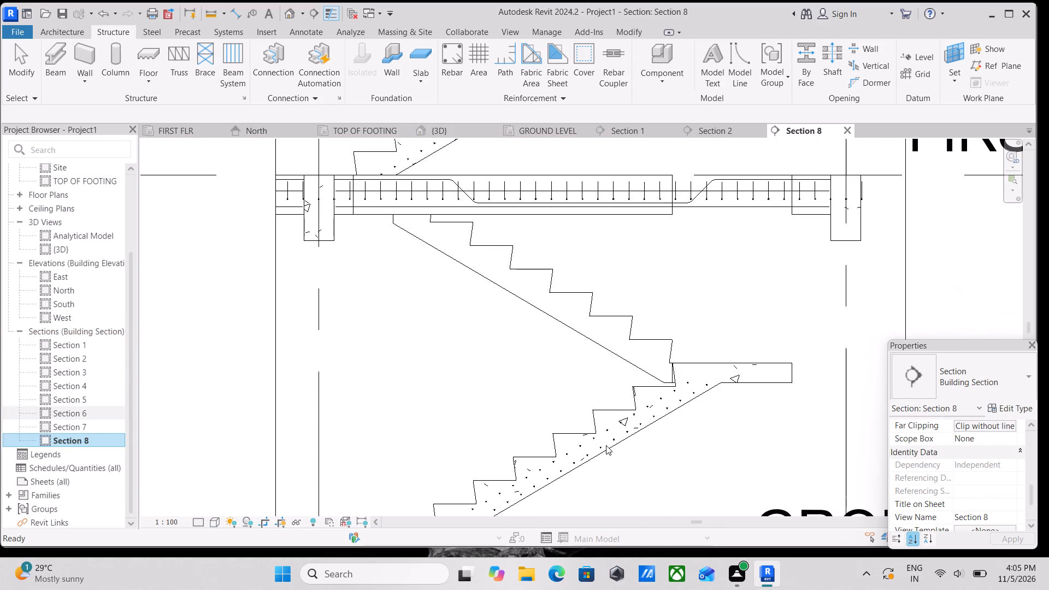
{"action": "scroll", "coordinate": [622, 442], "scroll_direction": "up", "scroll_amount": 8}
{"action": "left_click", "coordinate": [600, 437]}
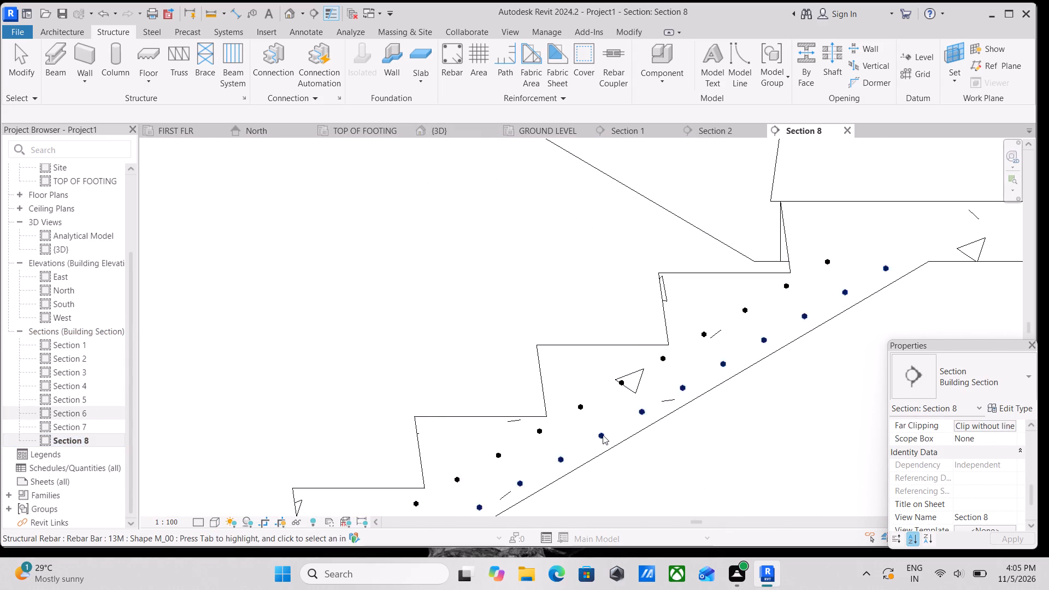
{"action": "scroll", "coordinate": [603, 435], "scroll_direction": "down", "scroll_amount": 6}
{"action": "middle_click_drag", "start_coordinate": [620, 458], "coordinate": [650, 493]}
{"action": "scroll", "coordinate": [650, 493], "scroll_direction": "up", "scroll_amount": 1}
{"action": "scroll", "coordinate": [653, 477], "scroll_direction": "down", "scroll_amount": 4}
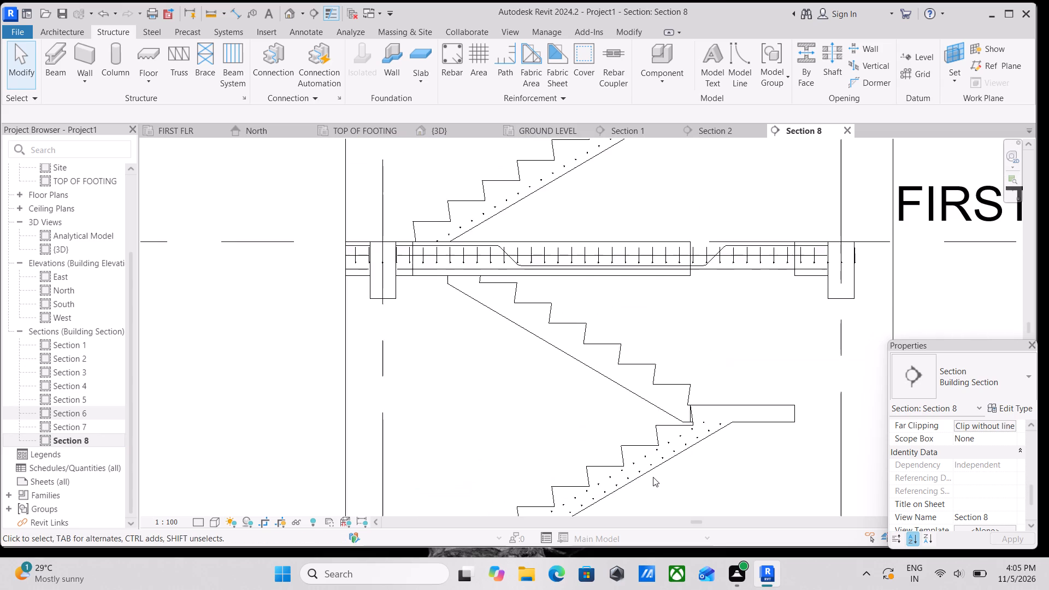
{"action": "scroll", "coordinate": [653, 477], "scroll_direction": "down", "scroll_amount": 7}
Copy the 13M rebar layer in the flight above FIRST FLR about 80 mm diagonally up toward the treads at 135°.
{"action": "scroll", "coordinate": [653, 477], "scroll_direction": "up", "scroll_amount": 3}
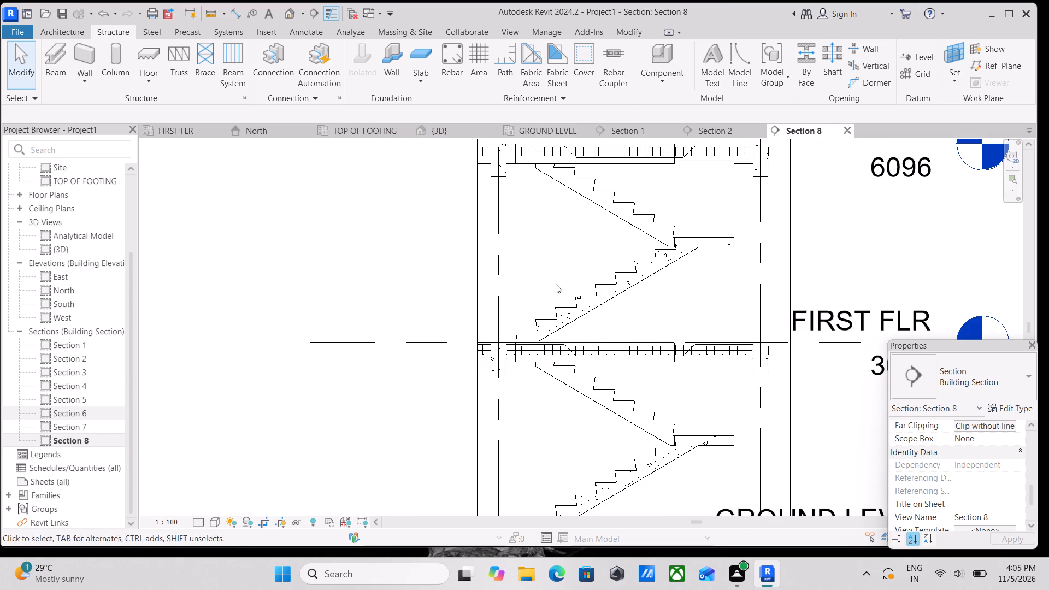
{"action": "scroll", "coordinate": [570, 300], "scroll_direction": "up", "scroll_amount": 11}
{"action": "key", "text": "Escape"}
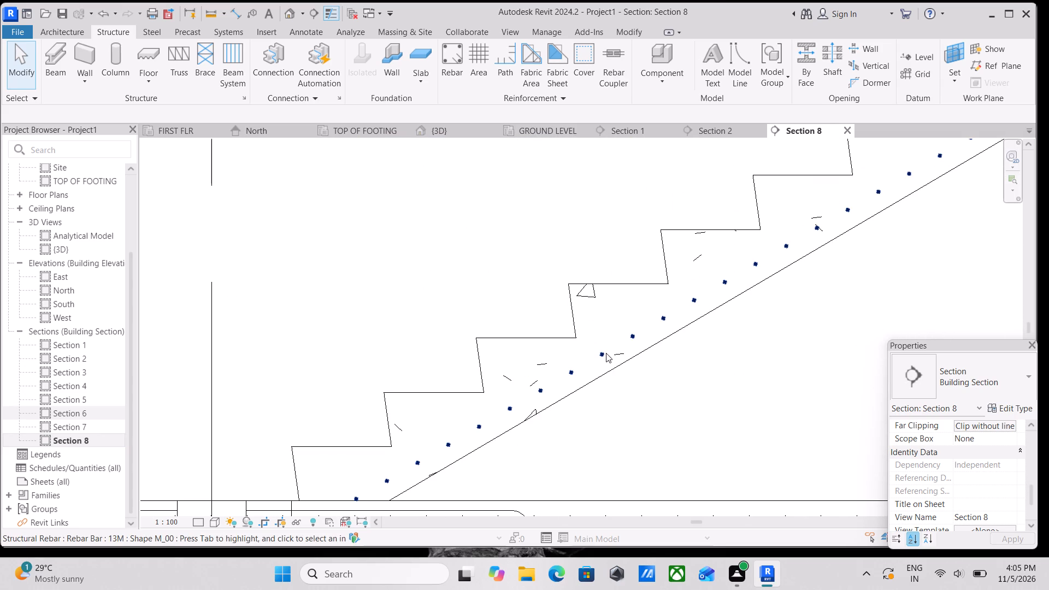
{"action": "left_click", "coordinate": [606, 353]}
{"action": "scroll", "coordinate": [604, 348], "scroll_direction": "up", "scroll_amount": 3}
{"action": "middle_click_drag", "start_coordinate": [607, 338], "coordinate": [588, 378]}
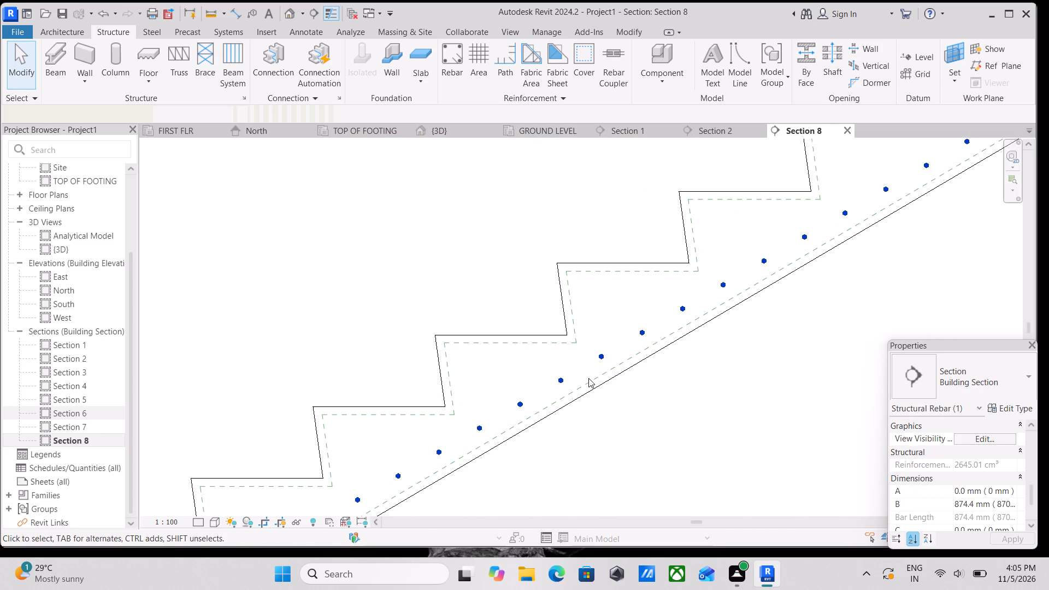
{"action": "middle_click_drag", "start_coordinate": [588, 378], "coordinate": [588, 378]}
{"action": "scroll", "coordinate": [600, 354], "scroll_direction": "up", "scroll_amount": 2}
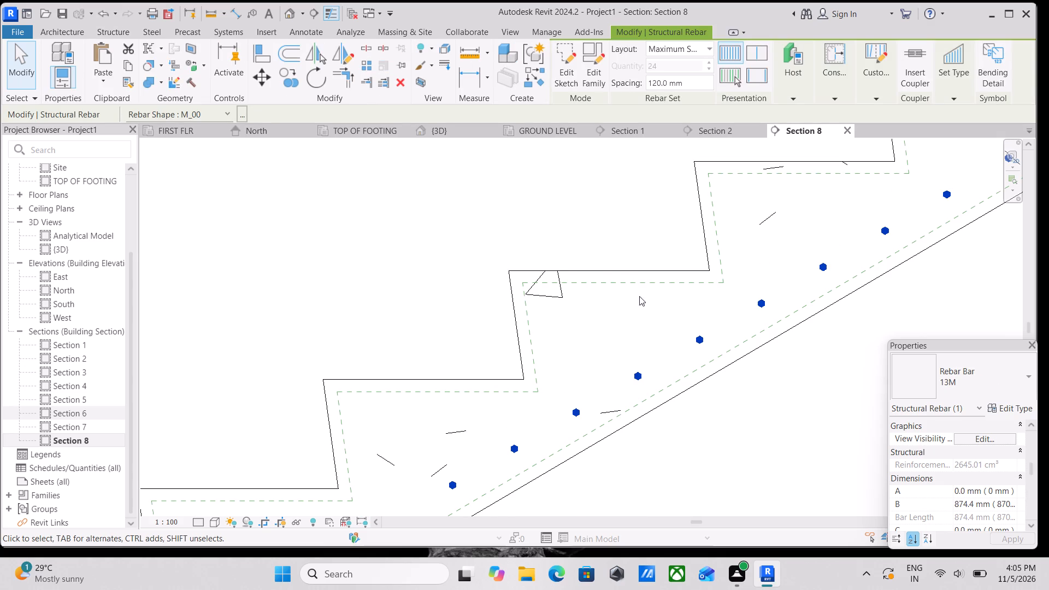
{"action": "type", "text": "CO"}
{"action": "scroll", "coordinate": [633, 377], "scroll_direction": "up", "scroll_amount": 2}
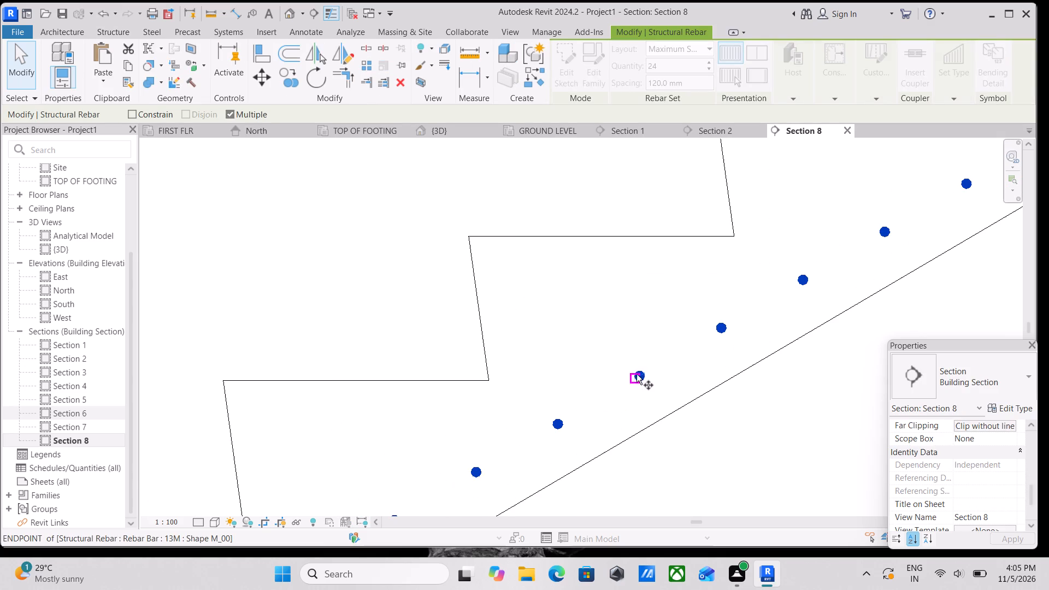
{"action": "scroll", "coordinate": [638, 370], "scroll_direction": "up", "scroll_amount": 6}
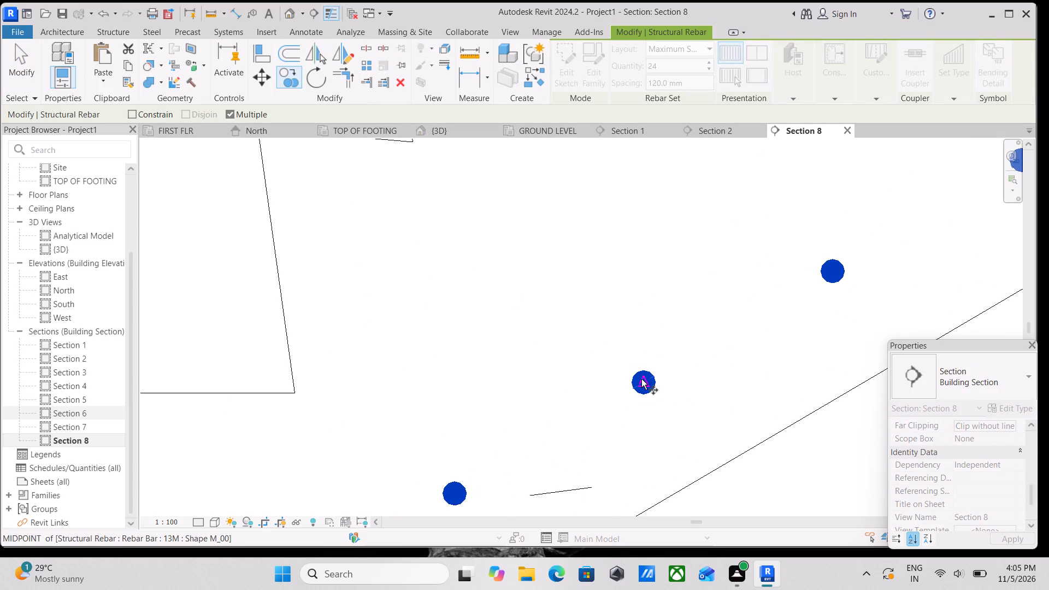
{"action": "left_click", "coordinate": [641, 379]}
{"action": "scroll", "coordinate": [565, 294], "scroll_direction": "down", "scroll_amount": 7}
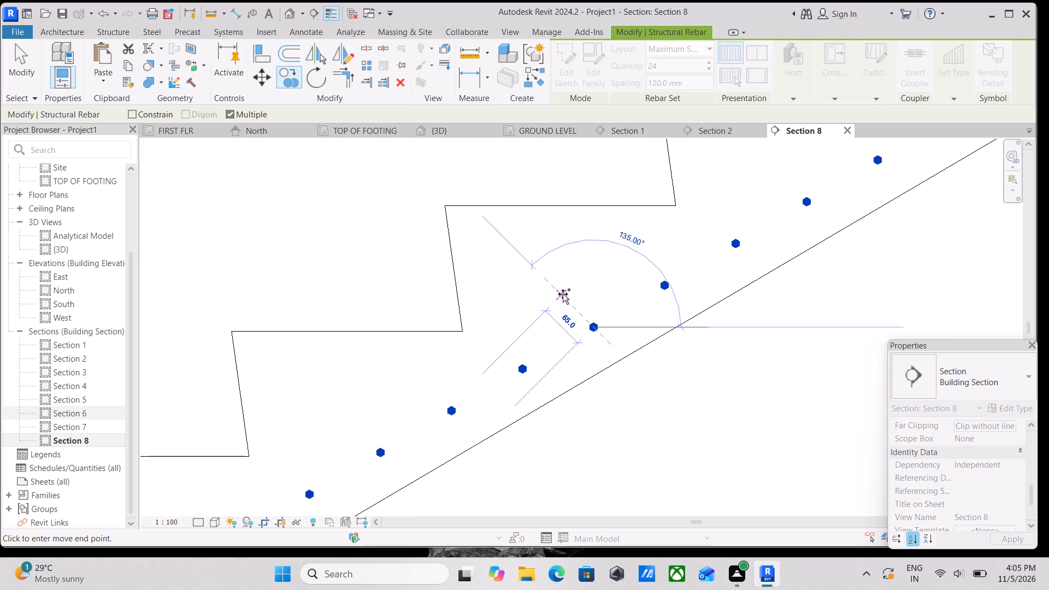
{"action": "scroll", "coordinate": [563, 294], "scroll_direction": "down", "scroll_amount": 5}
{"action": "middle_click_drag", "start_coordinate": [556, 283], "coordinate": [617, 314]}
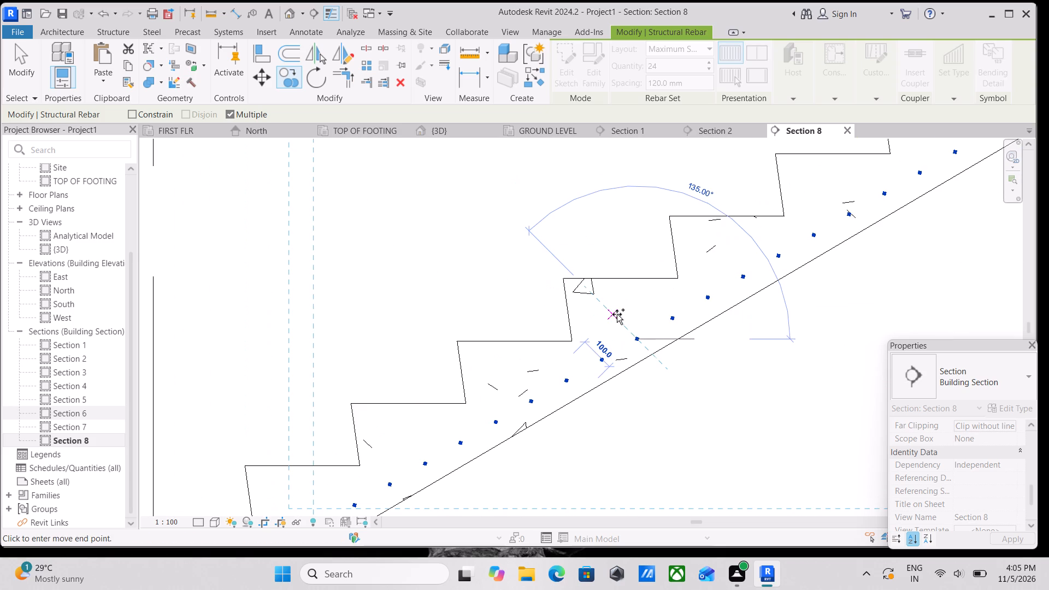
{"action": "left_click", "coordinate": [616, 317]}
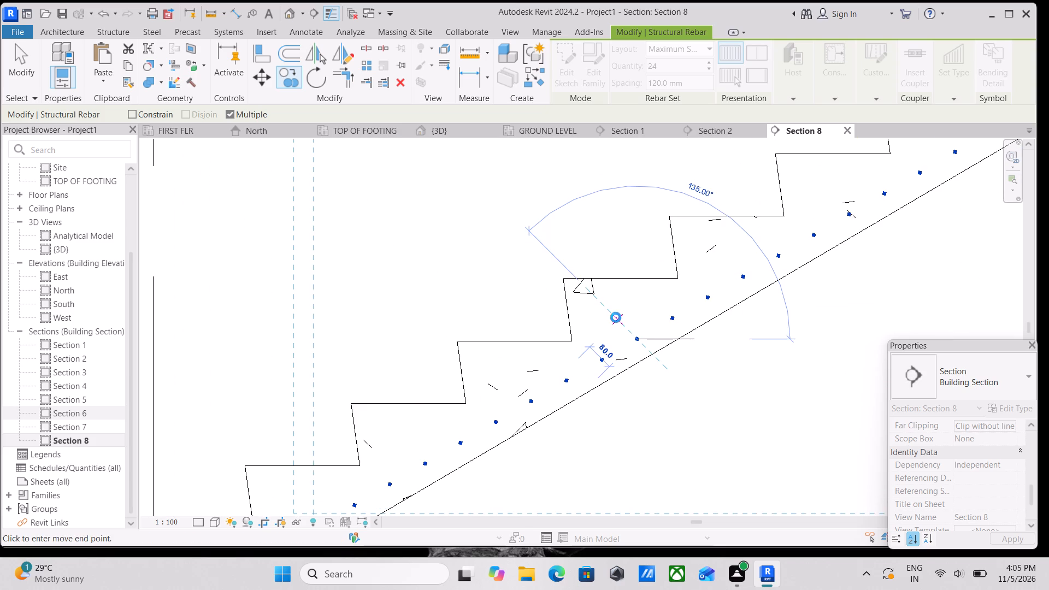
{"action": "scroll", "coordinate": [616, 317], "scroll_direction": "down", "scroll_amount": 4}
{"action": "middle_click_drag", "start_coordinate": [615, 310], "coordinate": [613, 284]}
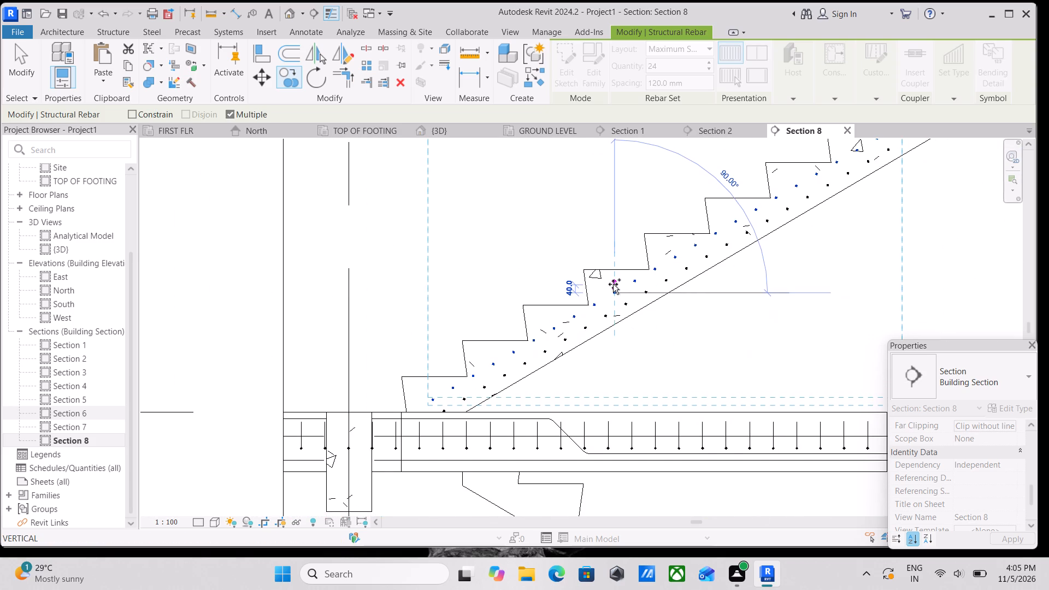
{"action": "key", "text": "Escape"}
{"action": "scroll", "coordinate": [613, 284], "scroll_direction": "up", "scroll_amount": 3}
{"action": "key", "text": "Escape"}
{"action": "key", "text": "Escape"}
{"action": "scroll", "coordinate": [659, 295], "scroll_direction": "up", "scroll_amount": 1}
{"action": "key", "text": "Escape"}
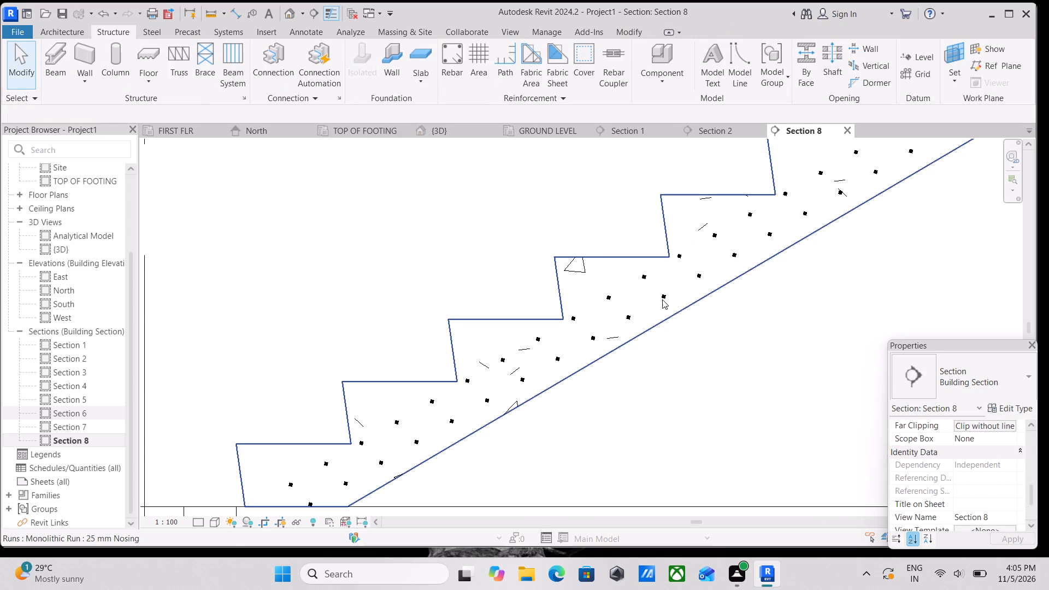
Nudge the lower 13M rebar layer above FIRST FLR two increments down and one toward the landing, closer to the flight's underside.
{"action": "scroll", "coordinate": [622, 321], "scroll_direction": "up", "scroll_amount": 6}
{"action": "left_click", "coordinate": [633, 313]}
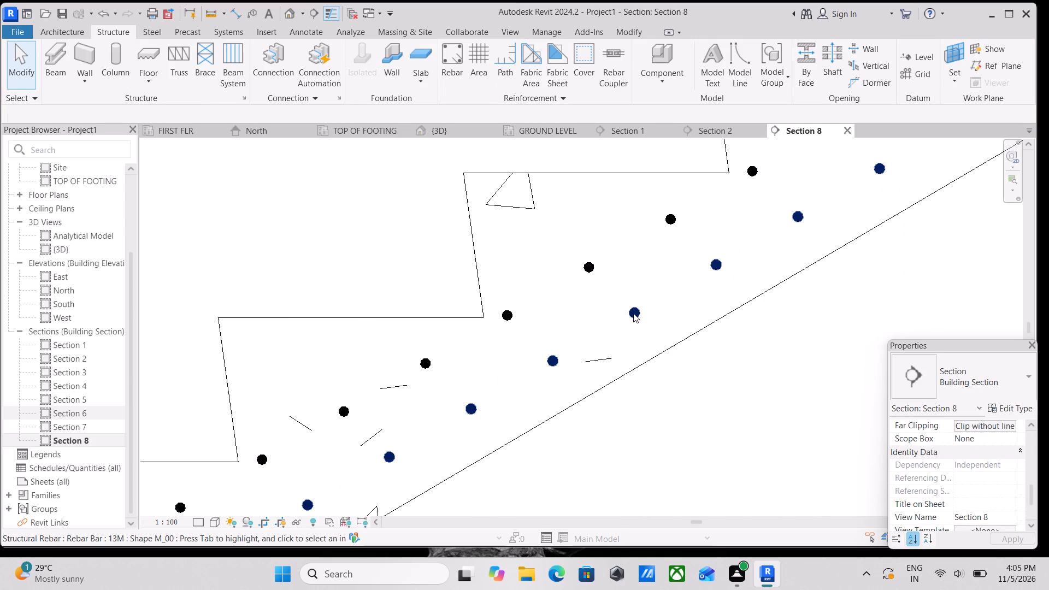
{"action": "scroll", "coordinate": [633, 313], "scroll_direction": "down", "scroll_amount": 6}
{"action": "scroll", "coordinate": [699, 323], "scroll_direction": "down", "scroll_amount": 8}
{"action": "middle_click_drag", "start_coordinate": [708, 333], "coordinate": [652, 337]}
{"action": "scroll", "coordinate": [663, 324], "scroll_direction": "up", "scroll_amount": 4}
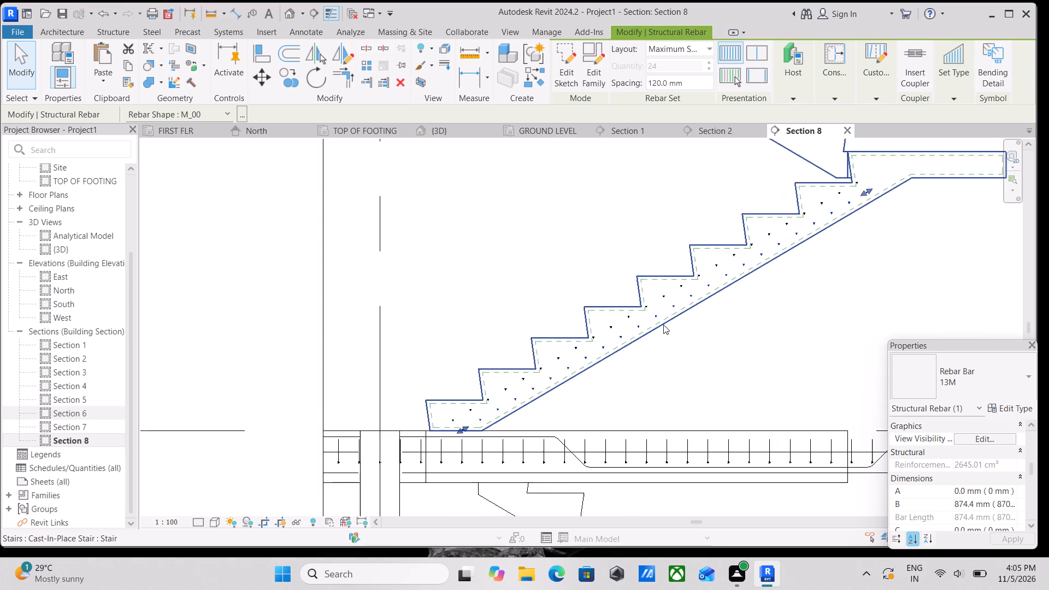
{"action": "scroll", "coordinate": [663, 324], "scroll_direction": "up", "scroll_amount": 5}
{"action": "key", "text": "Down"}
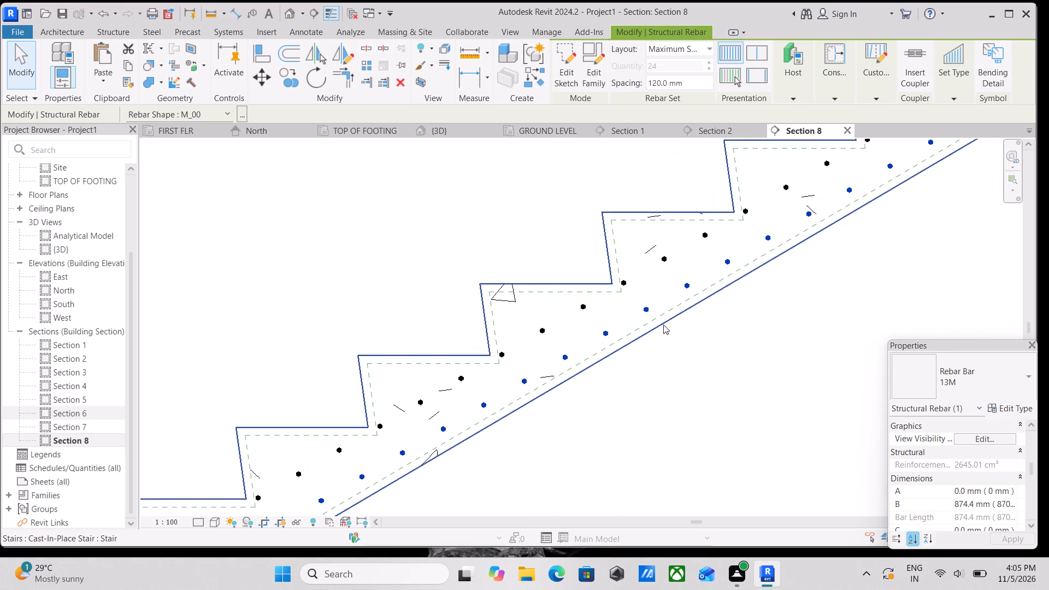
{"action": "key", "text": "Down"}
{"action": "key", "text": "Right"}
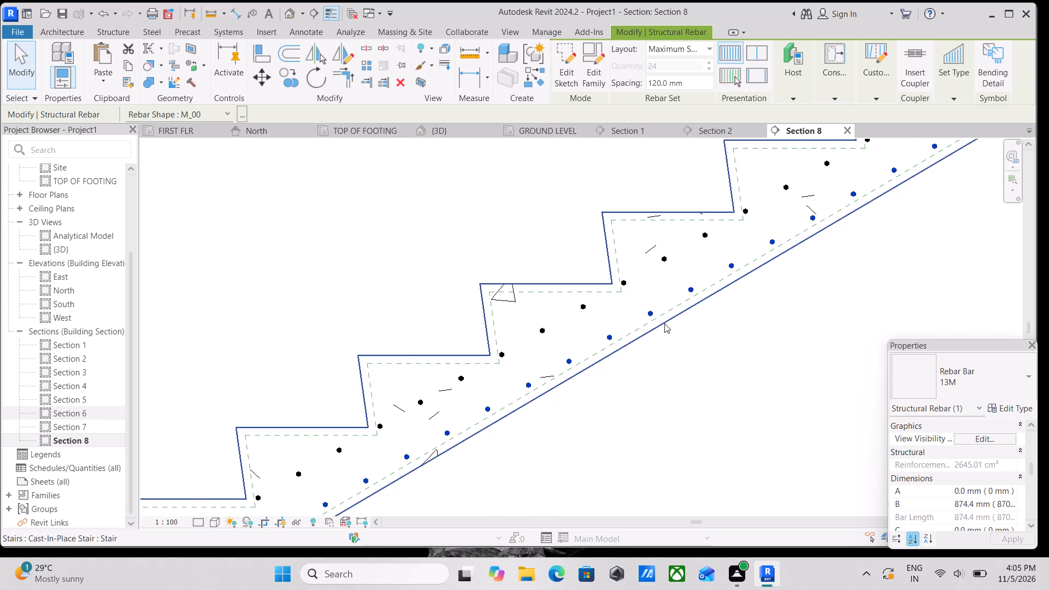
{"action": "key", "text": "Escape"}
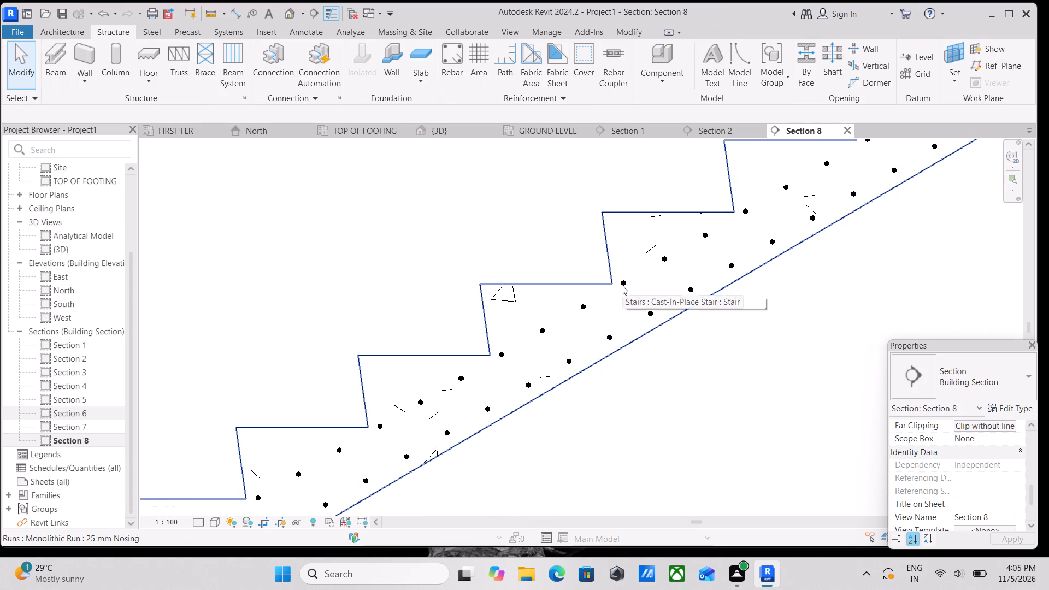
Stretch the upper 13M rebar layer's extent slightly at its landing end in the flight above FIRST FLR.
{"action": "left_click", "coordinate": [623, 283]}
{"action": "scroll", "coordinate": [623, 283], "scroll_direction": "up", "scroll_amount": 5}
{"action": "key", "text": "Escape"}
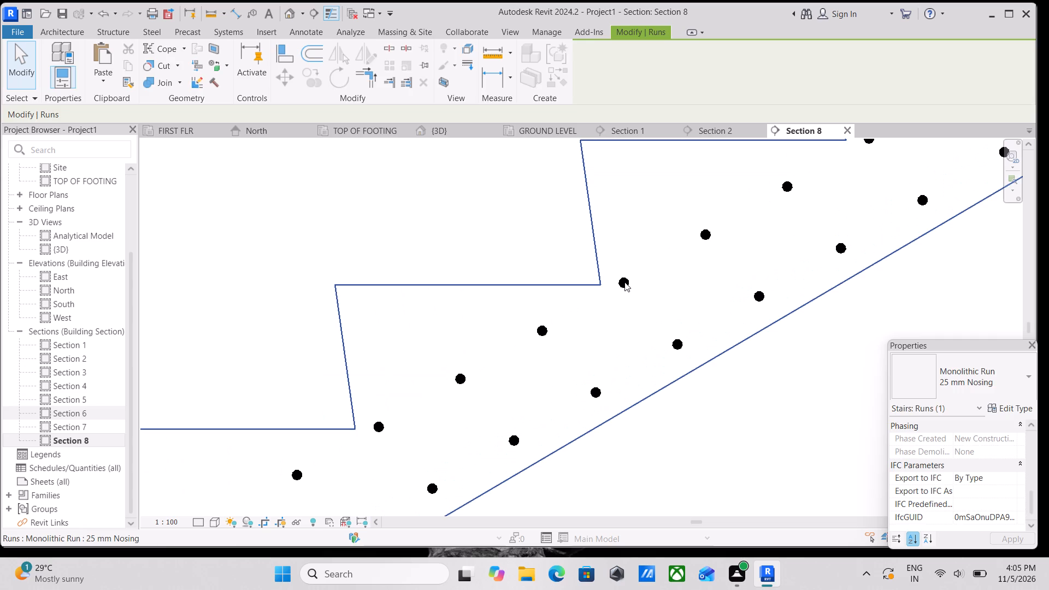
{"action": "left_click", "coordinate": [624, 282]}
{"action": "scroll", "coordinate": [627, 286], "scroll_direction": "down", "scroll_amount": 5}
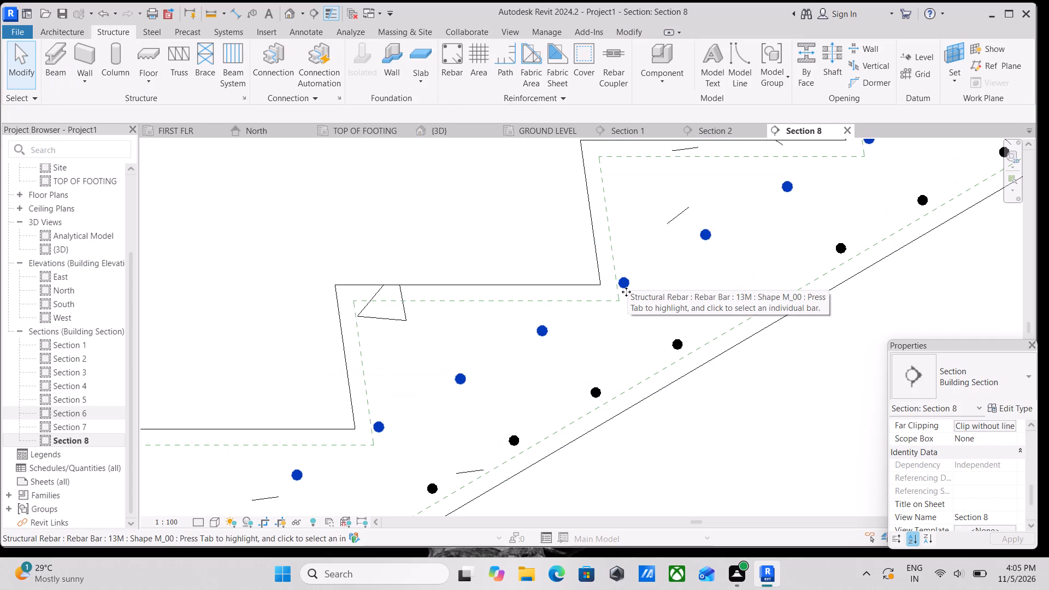
{"action": "scroll", "coordinate": [622, 296], "scroll_direction": "down", "scroll_amount": 8}
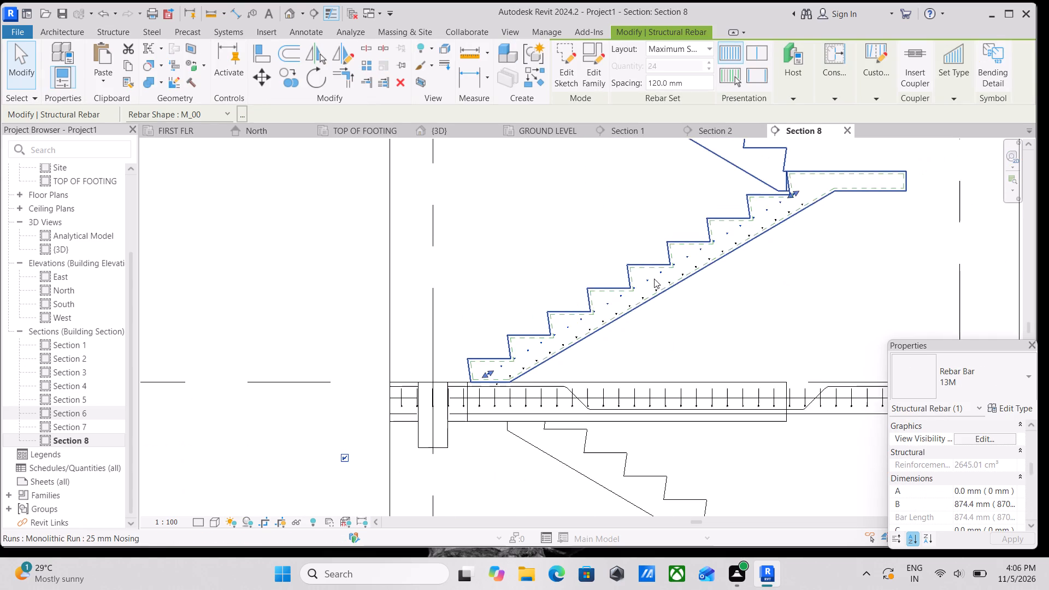
{"action": "middle_click_drag", "start_coordinate": [655, 279], "coordinate": [643, 341]}
{"action": "scroll", "coordinate": [761, 265], "scroll_direction": "up", "scroll_amount": 4}
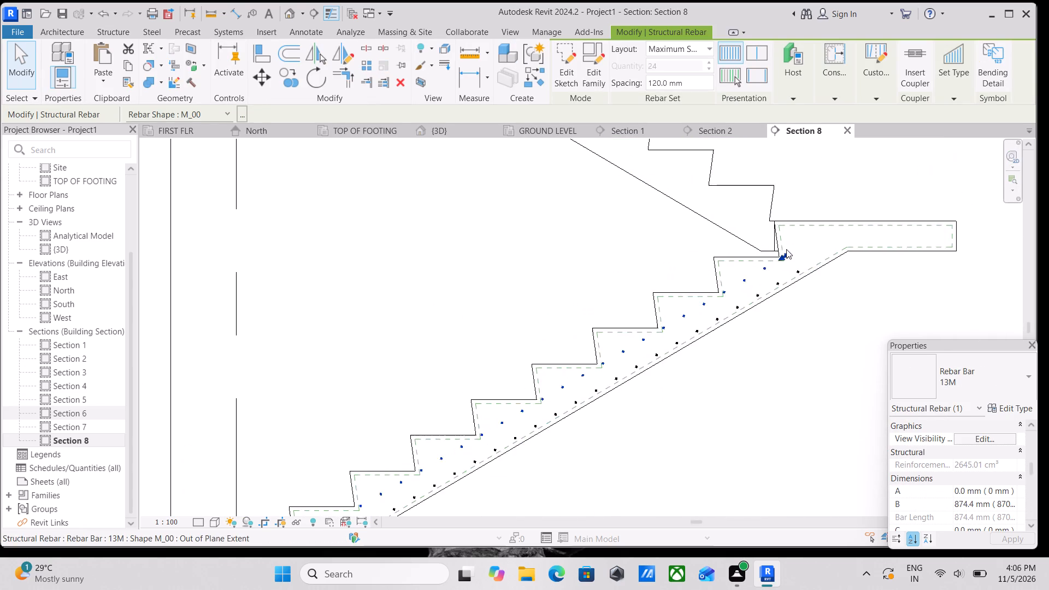
{"action": "scroll", "coordinate": [786, 249], "scroll_direction": "up", "scroll_amount": 1}
{"action": "left_click_drag", "start_coordinate": [787, 255], "coordinate": [792, 251]}
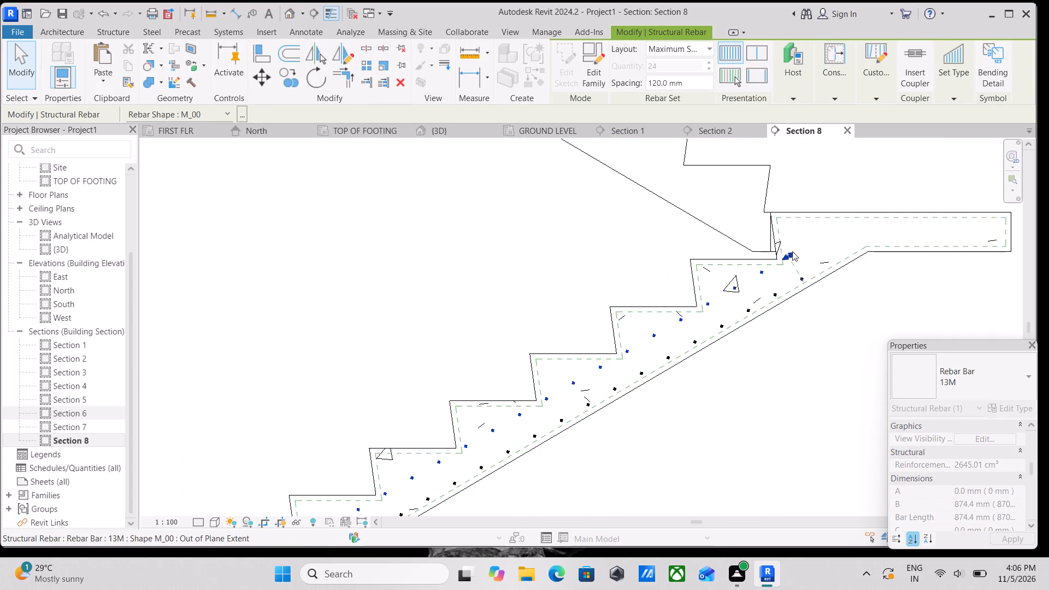
{"action": "key", "text": "Escape"}
{"action": "scroll", "coordinate": [702, 332], "scroll_direction": "down", "scroll_amount": 2}
{"action": "key", "text": "Escape"}
{"action": "scroll", "coordinate": [702, 332], "scroll_direction": "down", "scroll_amount": 3}
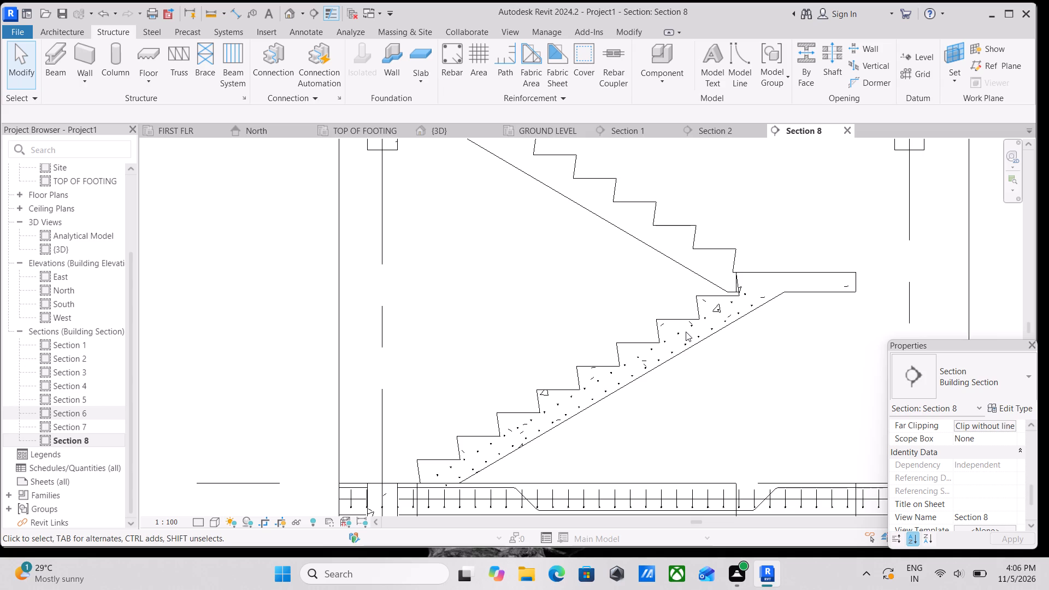
Examine the 13M rebar layers in the stair flights above GROUND LEVEL and FIRST FLR in Section 8.
{"action": "scroll", "coordinate": [686, 332], "scroll_direction": "up", "scroll_amount": 3}
{"action": "scroll", "coordinate": [629, 332], "scroll_direction": "down", "scroll_amount": 3}
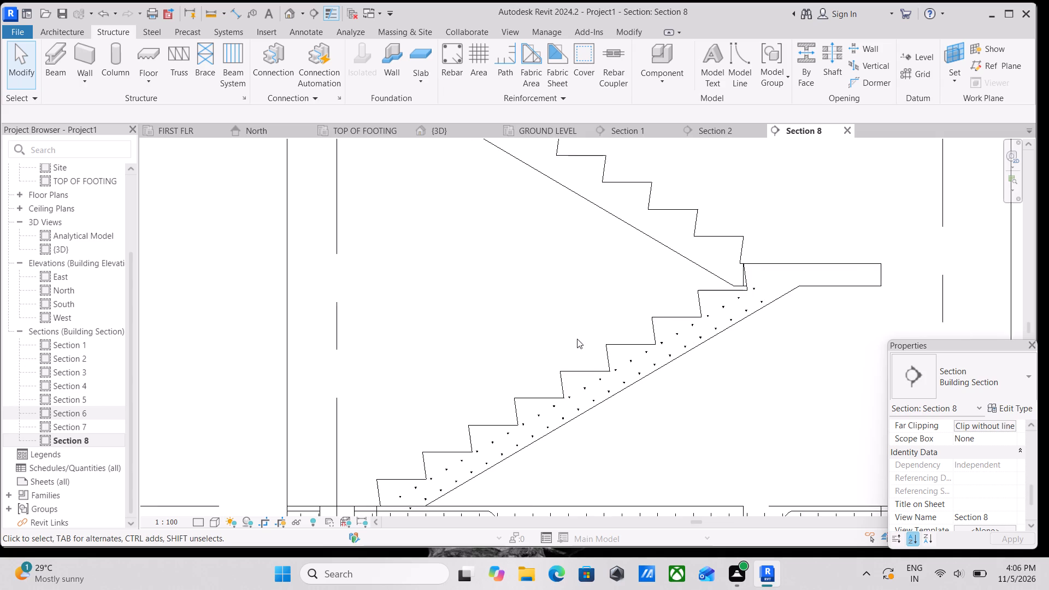
{"action": "scroll", "coordinate": [565, 333], "scroll_direction": "down", "scroll_amount": 6}
{"action": "middle_click_drag", "start_coordinate": [575, 403], "coordinate": [605, 318]}
{"action": "scroll", "coordinate": [605, 317], "scroll_direction": "up", "scroll_amount": 1}
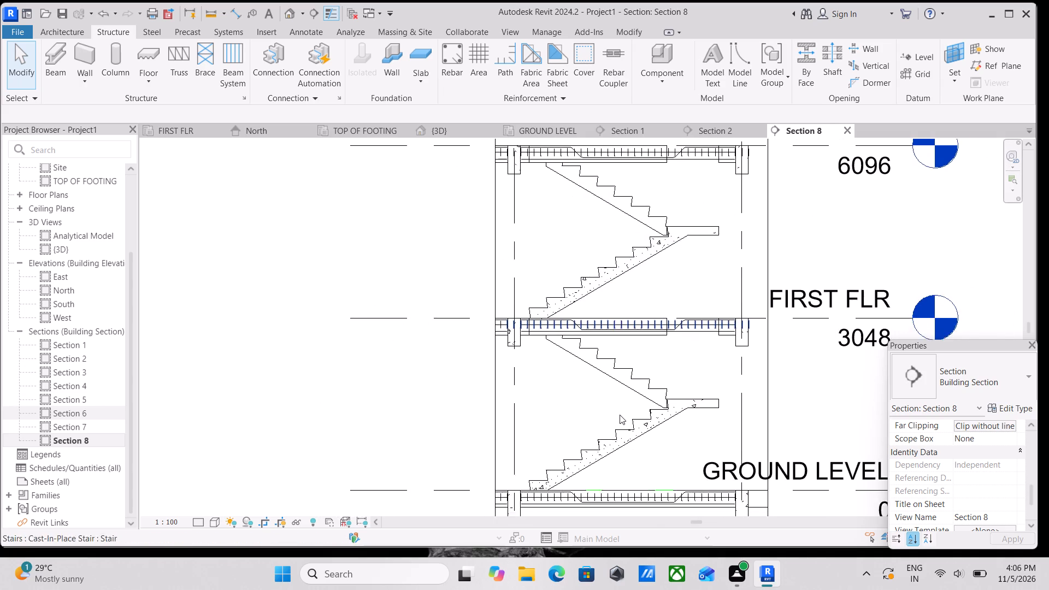
{"action": "middle_click_drag", "start_coordinate": [618, 422], "coordinate": [625, 370]}
{"action": "scroll", "coordinate": [632, 397], "scroll_direction": "up", "scroll_amount": 10}
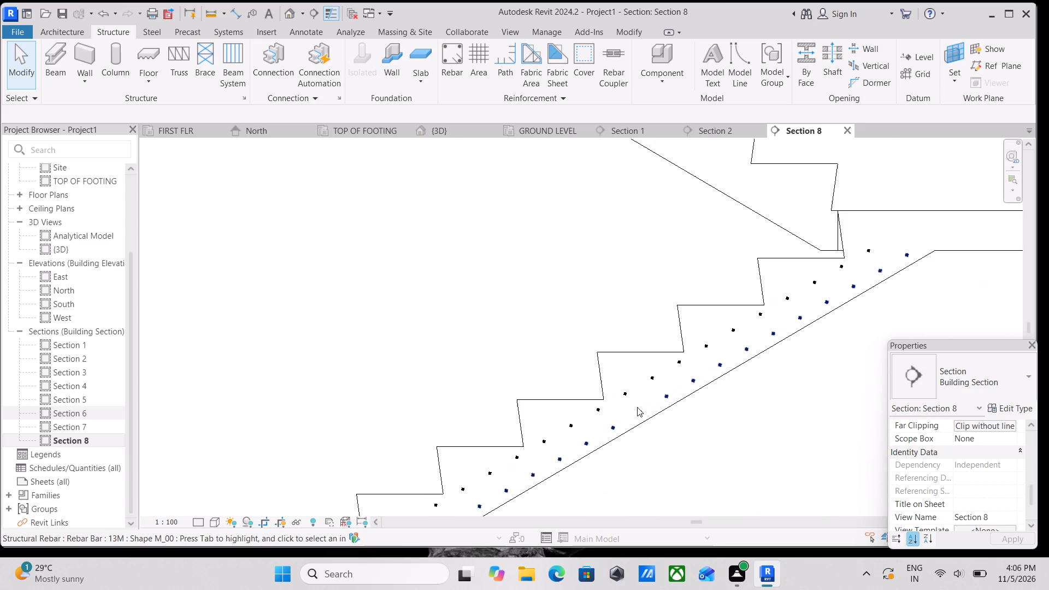
{"action": "scroll", "coordinate": [639, 383], "scroll_direction": "down", "scroll_amount": 15}
{"action": "middle_click_drag", "start_coordinate": [639, 383], "coordinate": [625, 494]}
{"action": "scroll", "coordinate": [625, 494], "scroll_direction": "up", "scroll_amount": 1}
{"action": "scroll", "coordinate": [640, 390], "scroll_direction": "down", "scroll_amount": 4}
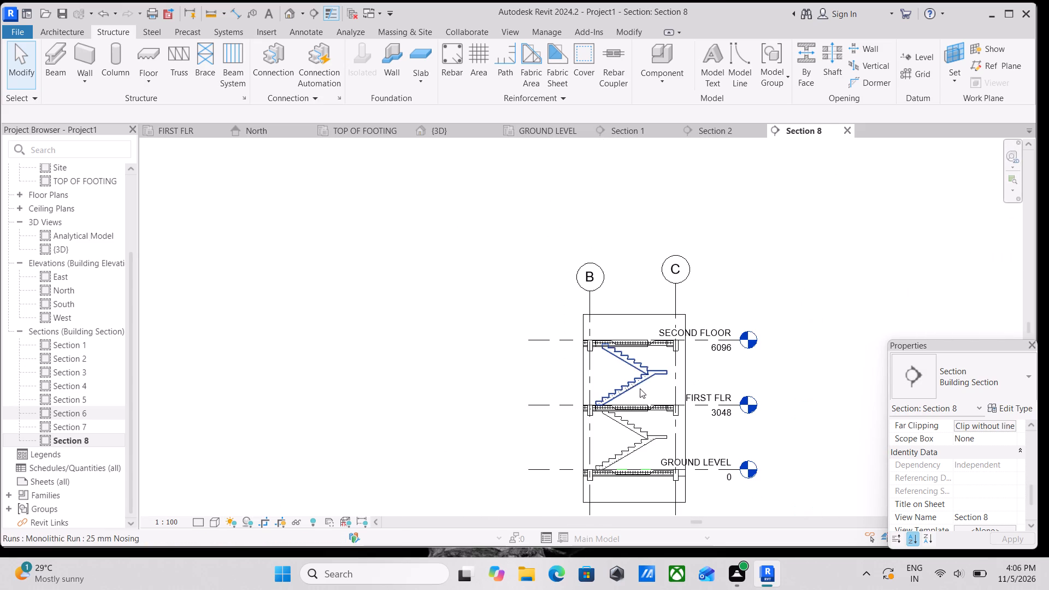
Open the {3D} view and inspect the rebar in the stair flights of both storeys.
{"action": "left_click", "coordinate": [443, 133]}
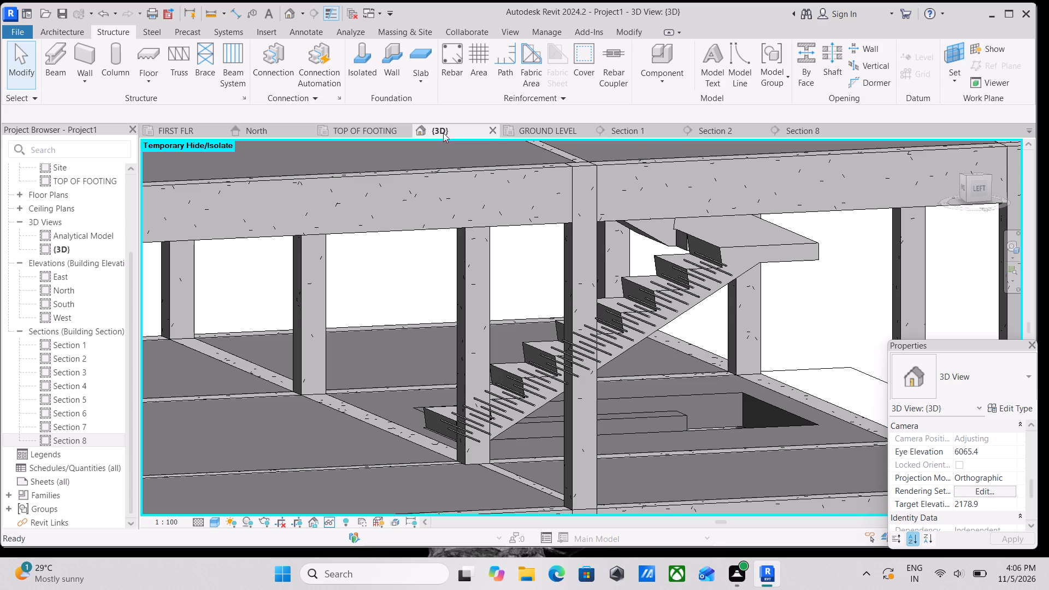
{"action": "scroll", "coordinate": [500, 122], "scroll_direction": "down", "scroll_amount": 2}
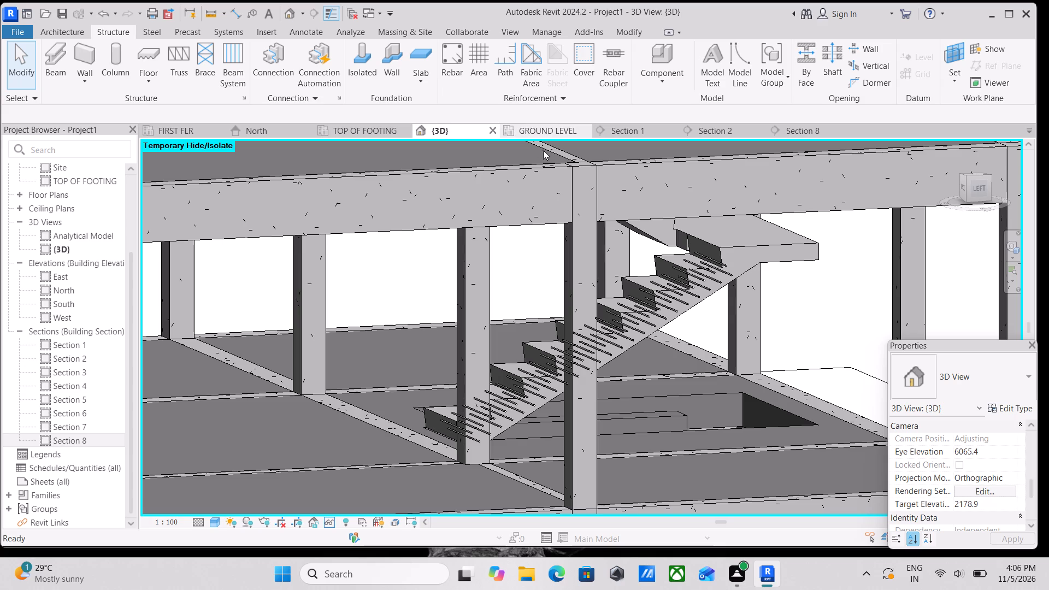
{"action": "scroll", "coordinate": [544, 162], "scroll_direction": "down", "scroll_amount": 3}
{"action": "scroll", "coordinate": [677, 304], "scroll_direction": "up", "scroll_amount": 3}
{"action": "scroll", "coordinate": [582, 272], "scroll_direction": "up", "scroll_amount": 1}
{"action": "scroll", "coordinate": [585, 268], "scroll_direction": "down", "scroll_amount": 4}
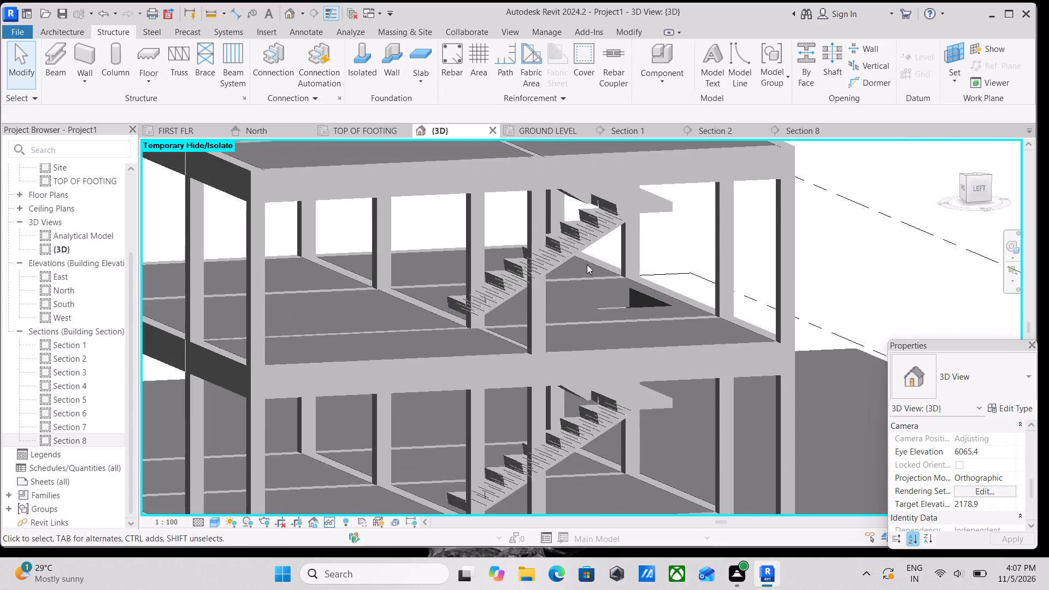
{"action": "scroll", "coordinate": [579, 222], "scroll_direction": "down", "scroll_amount": 9}
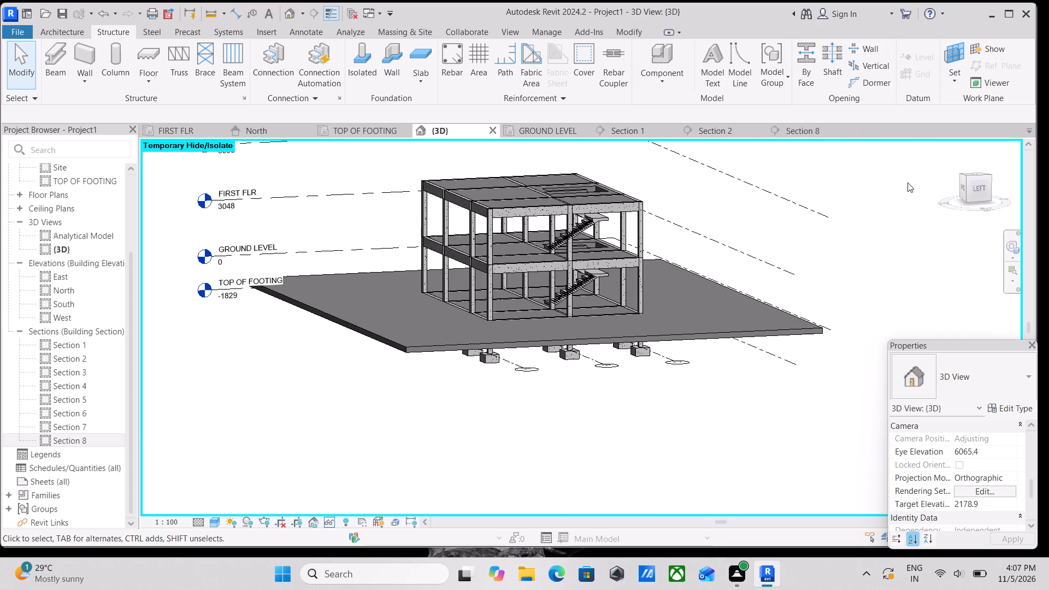
{"action": "scroll", "coordinate": [644, 231], "scroll_direction": "up", "scroll_amount": 12}
{"action": "scroll", "coordinate": [476, 225], "scroll_direction": "up", "scroll_amount": 2}
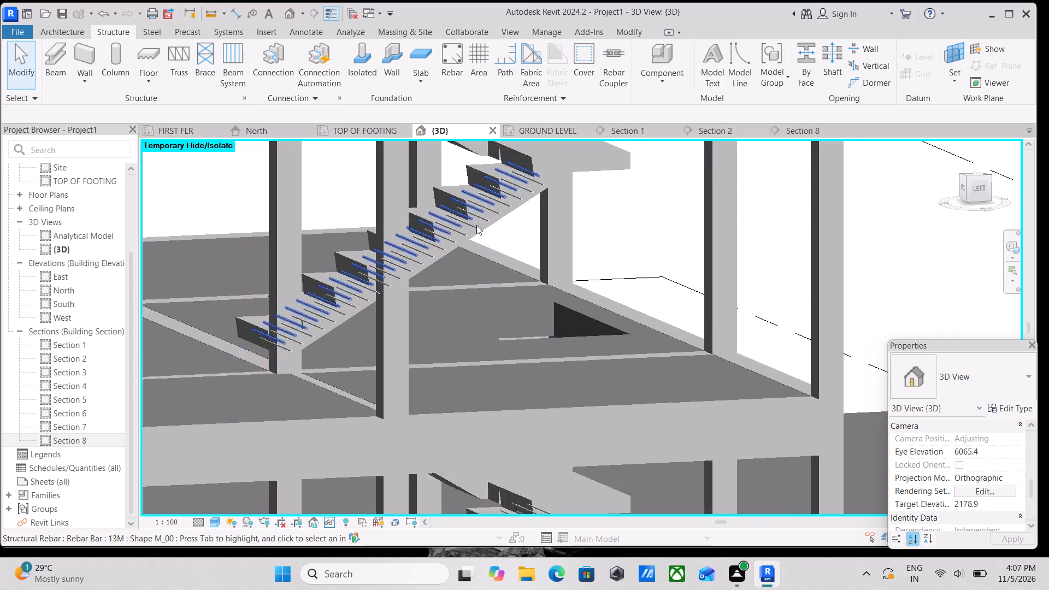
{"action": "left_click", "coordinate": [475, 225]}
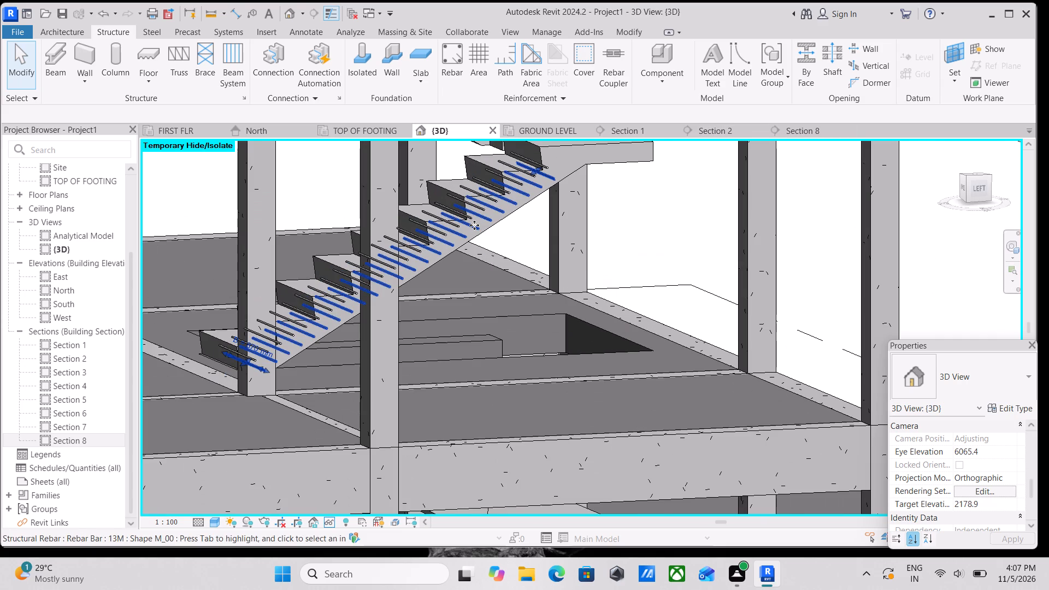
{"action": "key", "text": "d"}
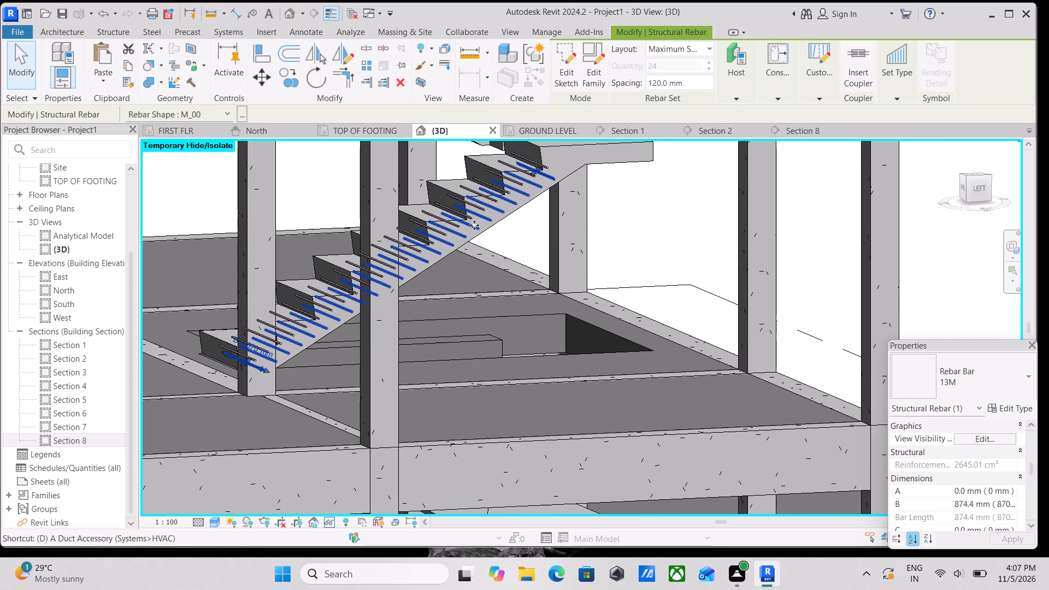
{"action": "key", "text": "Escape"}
Select all instances of the 13M stair rebar and temporarily hide them in the 3D view.
{"action": "scroll", "coordinate": [474, 225], "scroll_direction": "up", "scroll_amount": 2}
{"action": "left_click", "coordinate": [482, 230]}
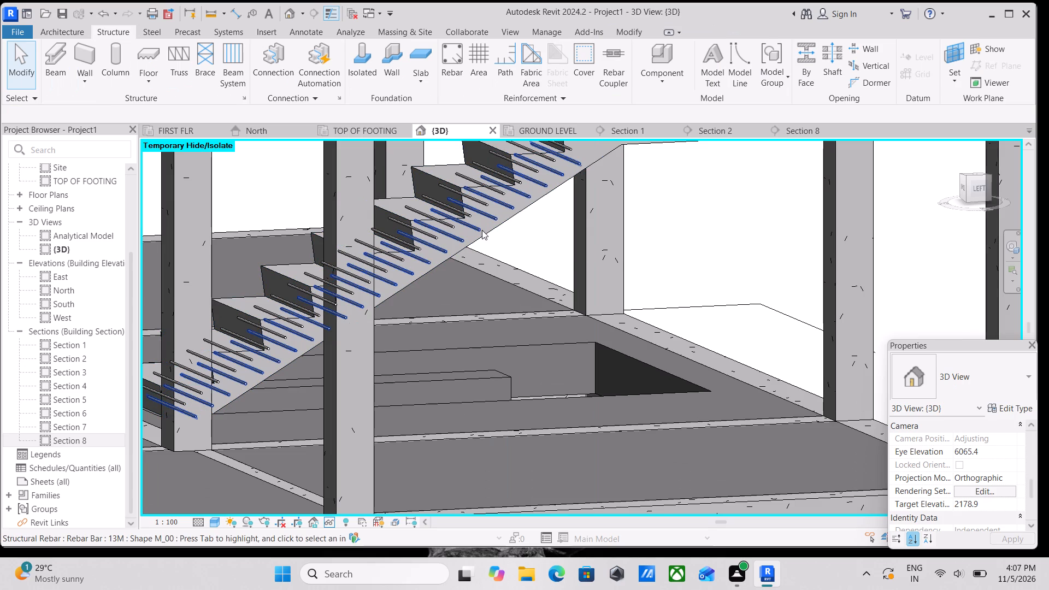
{"action": "type", "text": "SA"}
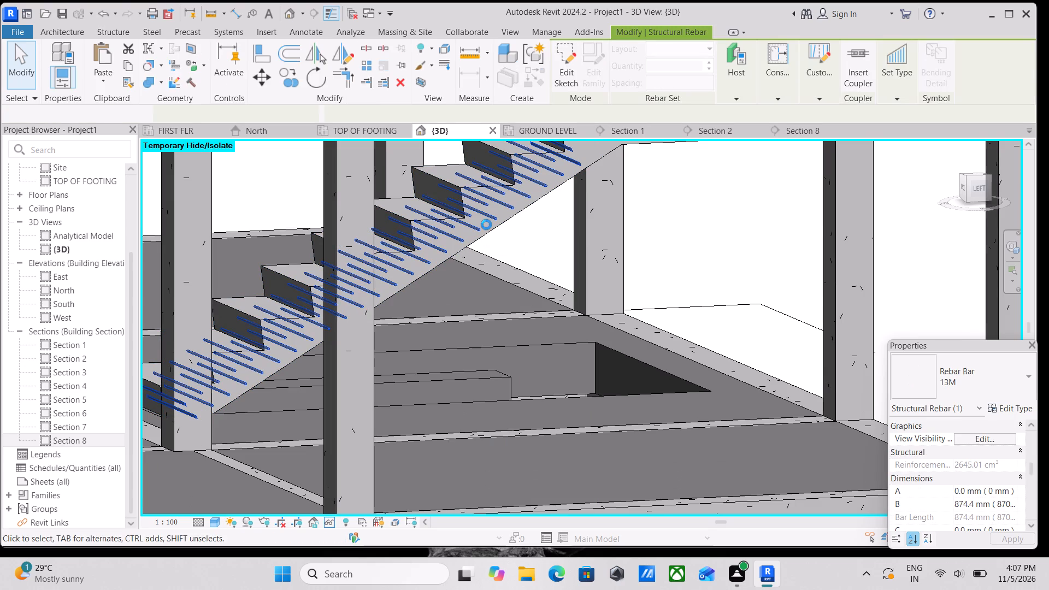
{"action": "type", "text": "HH"}
Examine the building frame, floor openings and both concrete stair flights in 3D with the rebar hidden.
{"action": "scroll", "coordinate": [486, 225], "scroll_direction": "down", "scroll_amount": 3}
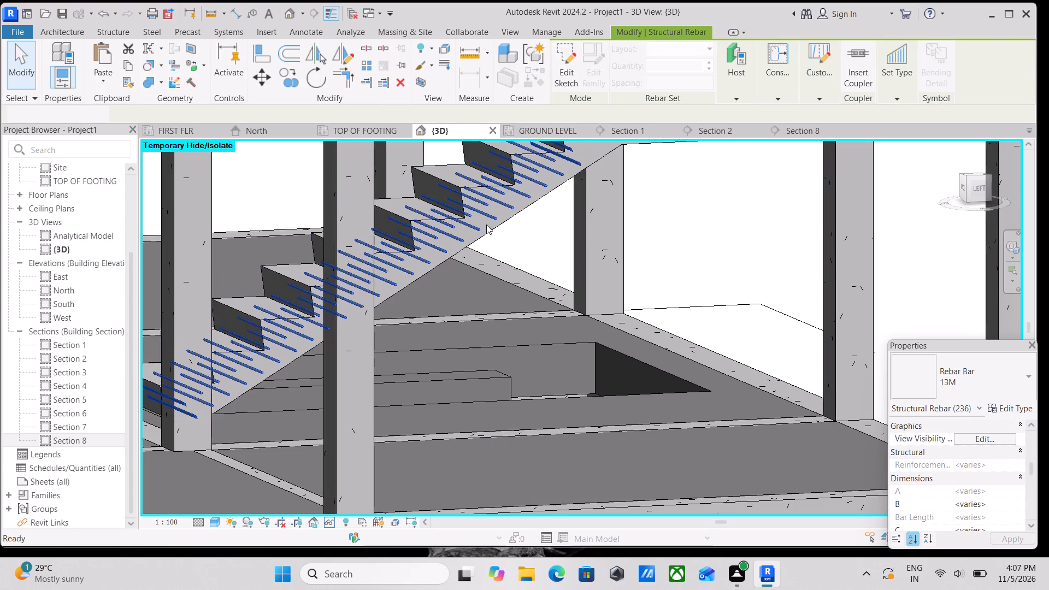
{"action": "scroll", "coordinate": [486, 225], "scroll_direction": "down", "scroll_amount": 5}
{"action": "middle_click_drag", "start_coordinate": [482, 238], "coordinate": [568, 247]}
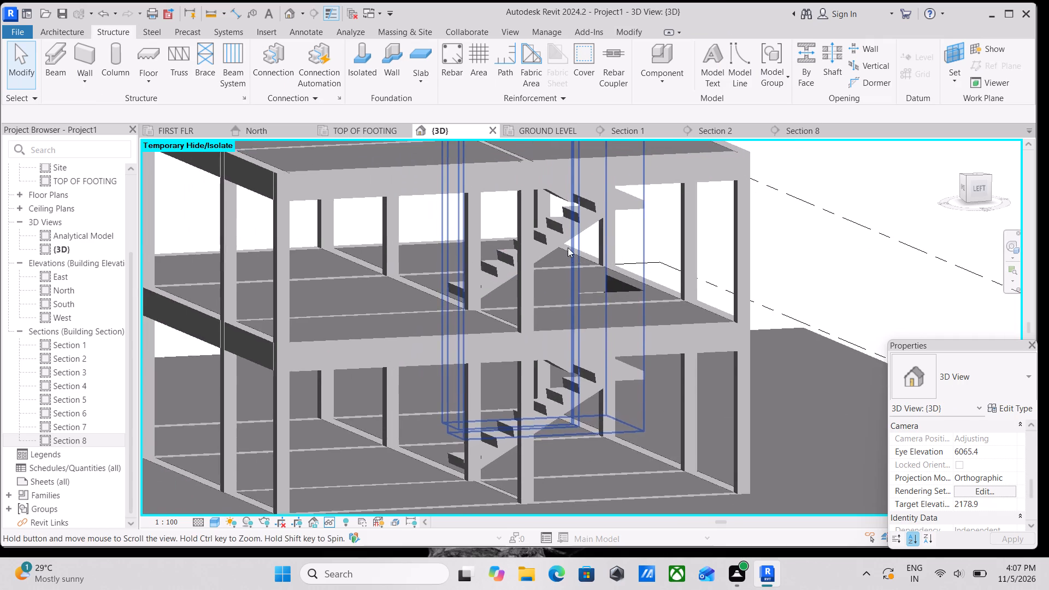
{"action": "middle_click_drag", "start_coordinate": [510, 259], "coordinate": [584, 331]}
{"action": "middle_click_drag", "start_coordinate": [562, 295], "coordinate": [579, 320]}
{"action": "middle_click_drag", "start_coordinate": [580, 287], "coordinate": [599, 320]}
{"action": "scroll", "coordinate": [610, 258], "scroll_direction": "down", "scroll_amount": 2}
{"action": "middle_click_drag", "start_coordinate": [612, 257], "coordinate": [642, 196]}
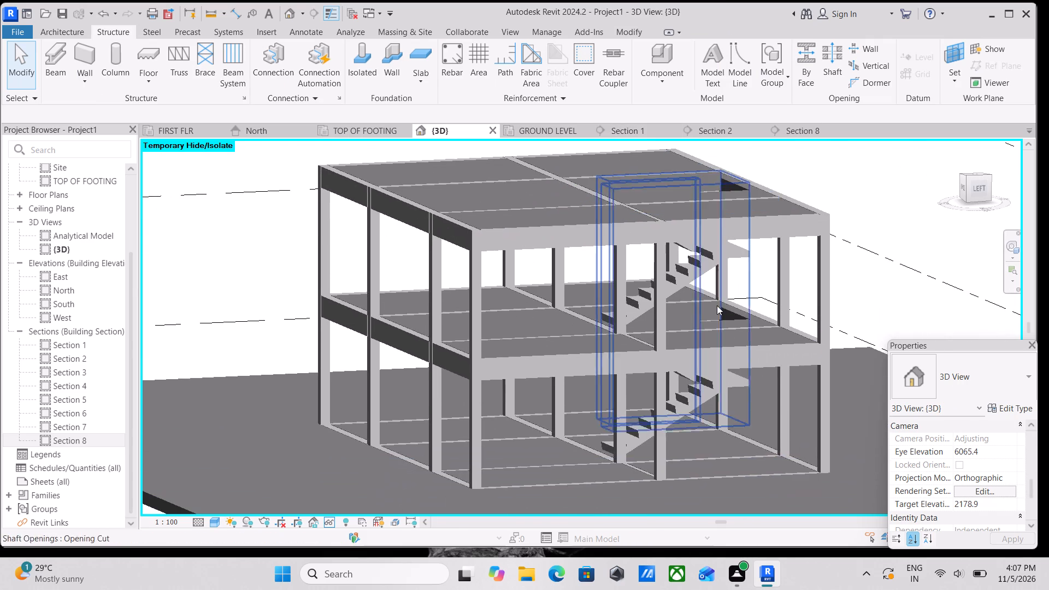
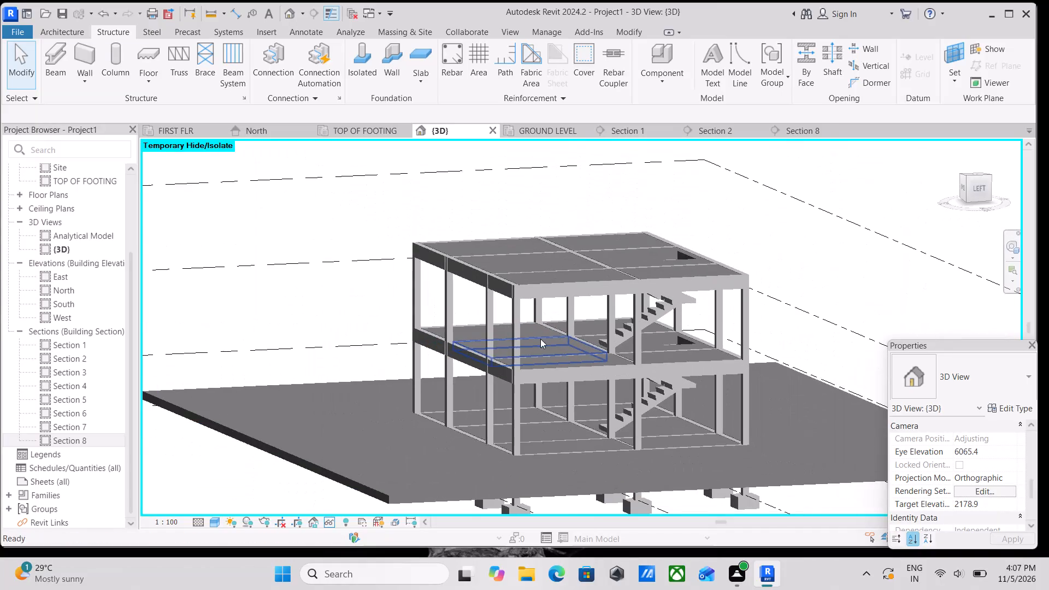
Examine the beams, columns and floor slabs of both storeys from several angles in the 3D view.
{"action": "middle_click_drag", "start_coordinate": [502, 342], "coordinate": [642, 339], "text": "shift"}
{"action": "middle_click_drag", "start_coordinate": [628, 348], "coordinate": [454, 412]}
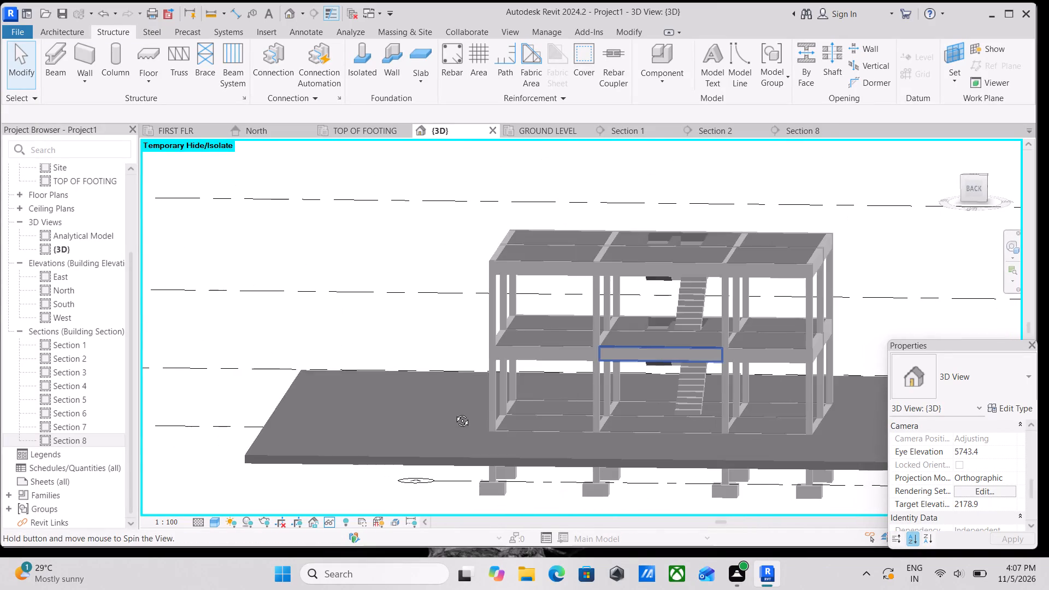
{"action": "middle_click_drag", "start_coordinate": [454, 412], "coordinate": [327, 426]}
{"action": "middle_click_drag", "start_coordinate": [340, 416], "coordinate": [472, 284]}
{"action": "middle_click_drag", "start_coordinate": [470, 288], "coordinate": [546, 367], "text": "shift"}
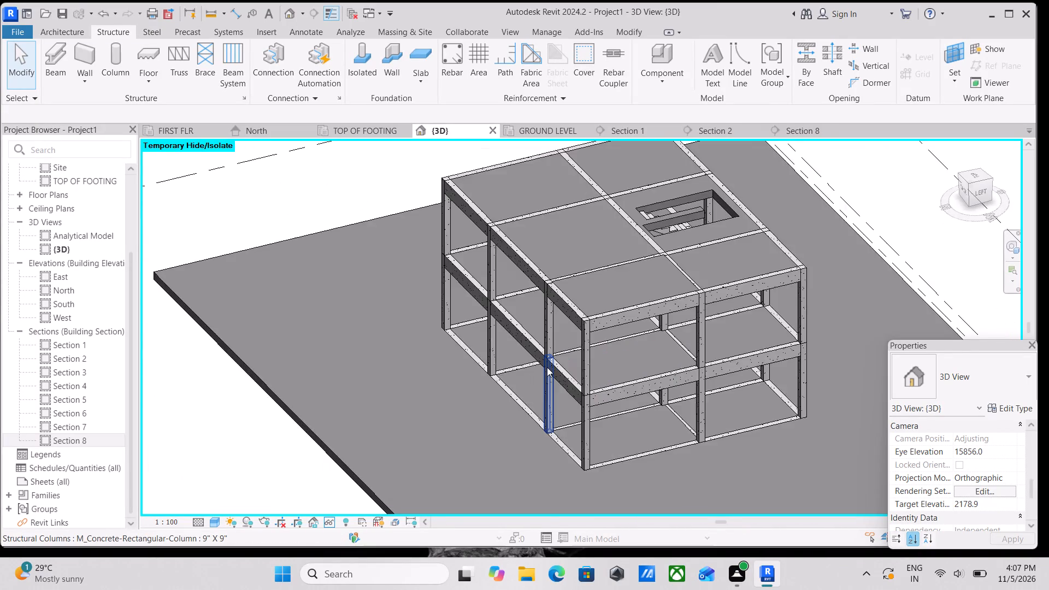
{"action": "scroll", "coordinate": [547, 367], "scroll_direction": "up", "scroll_amount": 6}
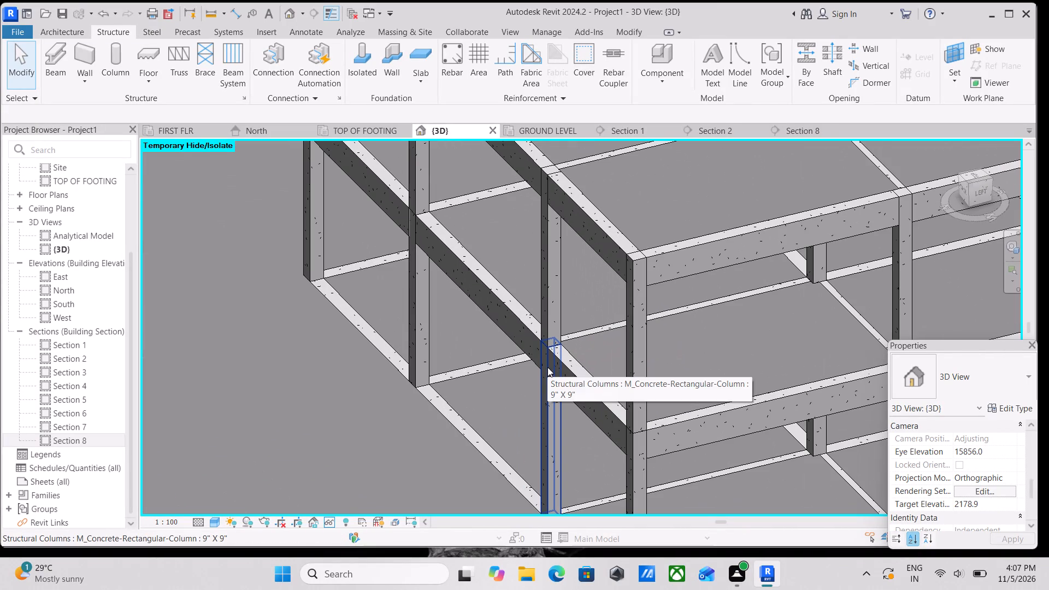
{"action": "scroll", "coordinate": [547, 367], "scroll_direction": "up", "scroll_amount": 3}
{"action": "scroll", "coordinate": [547, 347], "scroll_direction": "down", "scroll_amount": 7}
{"action": "middle_click_drag", "start_coordinate": [548, 347], "coordinate": [420, 442]}
{"action": "scroll", "coordinate": [520, 380], "scroll_direction": "down", "scroll_amount": 3}
{"action": "middle_click_drag", "start_coordinate": [520, 380], "coordinate": [395, 415]}
{"action": "scroll", "coordinate": [450, 392], "scroll_direction": "up", "scroll_amount": 3}
{"action": "scroll", "coordinate": [490, 458], "scroll_direction": "up", "scroll_amount": 4}
{"action": "middle_click_drag", "start_coordinate": [518, 434], "coordinate": [565, 353]}
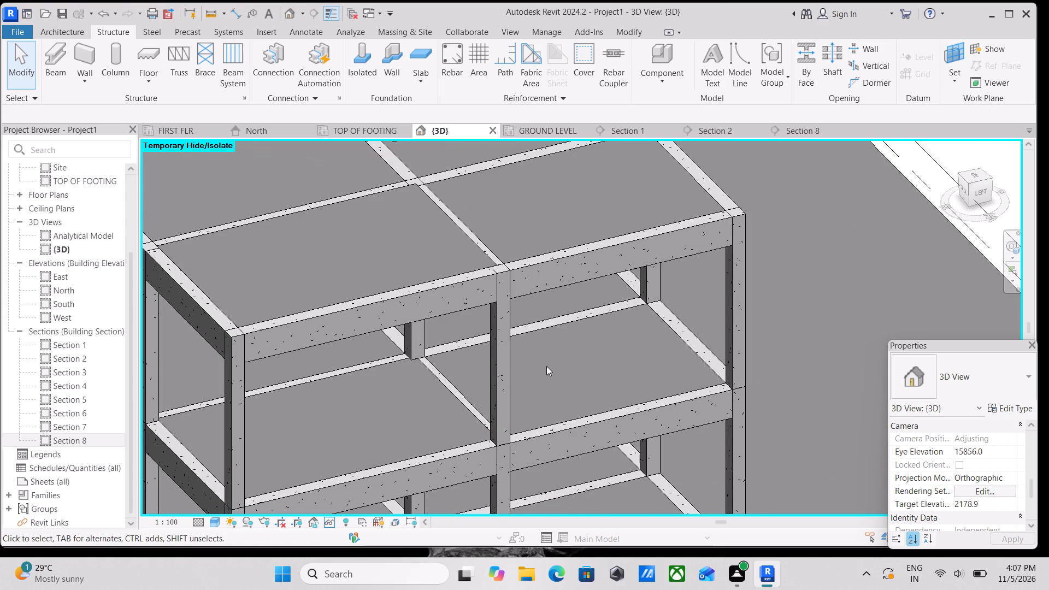
{"action": "scroll", "coordinate": [545, 366], "scroll_direction": "up", "scroll_amount": 3}
{"action": "scroll", "coordinate": [475, 350], "scroll_direction": "down", "scroll_amount": 3}
{"action": "scroll", "coordinate": [341, 388], "scroll_direction": "down", "scroll_amount": 3}
{"action": "middle_click_drag", "start_coordinate": [278, 382], "coordinate": [439, 323]}
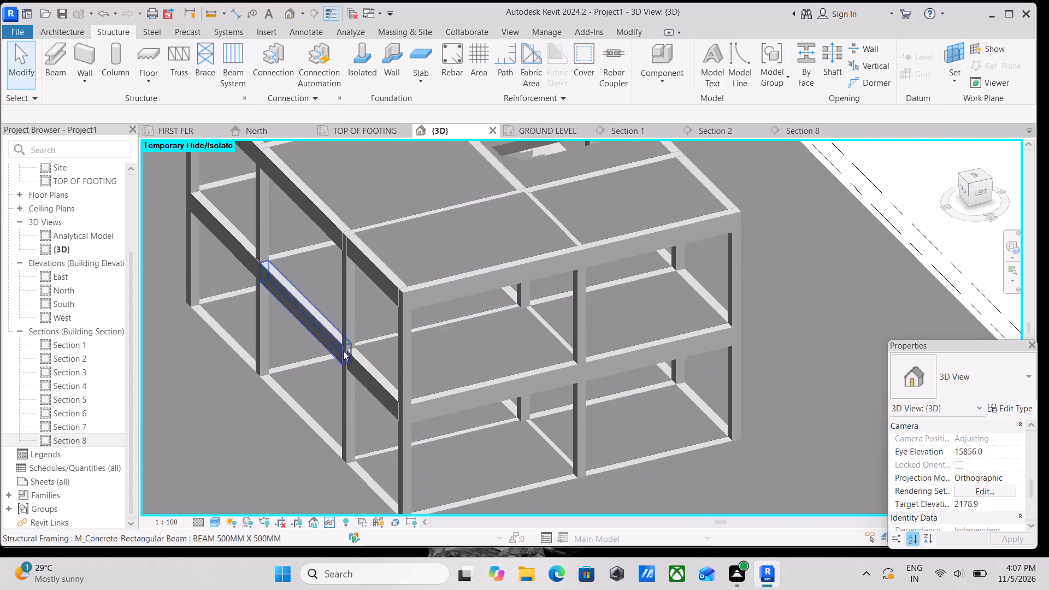
{"action": "middle_click_drag", "start_coordinate": [405, 331], "coordinate": [552, 323]}
{"action": "middle_click_drag", "start_coordinate": [536, 334], "coordinate": [552, 312]}
{"action": "middle_click_drag", "start_coordinate": [500, 348], "coordinate": [528, 329]}
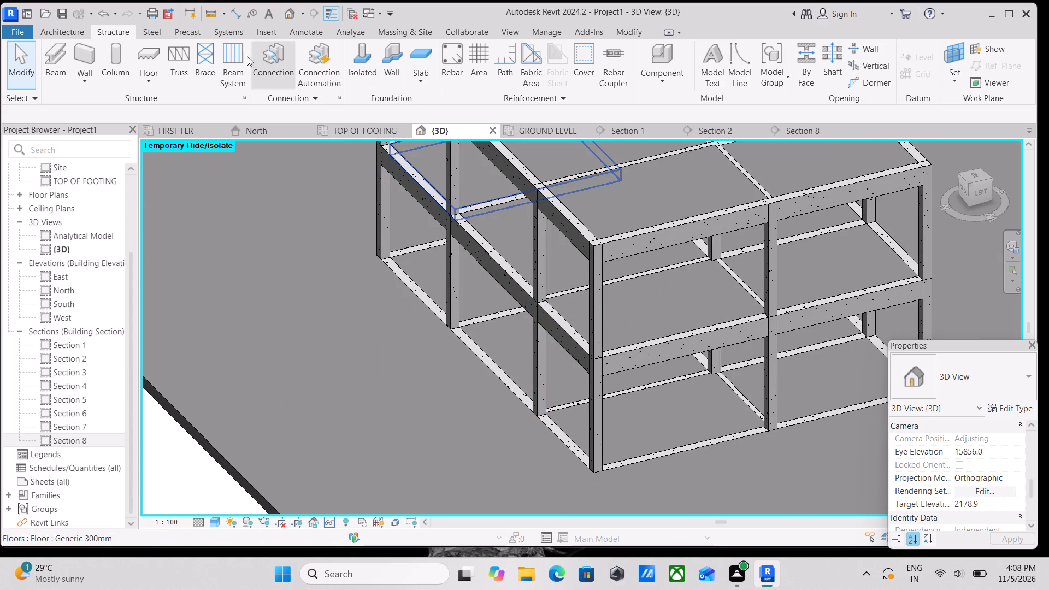
Start a Site Component and load all the Entourage families, from RPC Beetle through Van, into the project.
{"action": "left_click", "coordinate": [412, 29]}
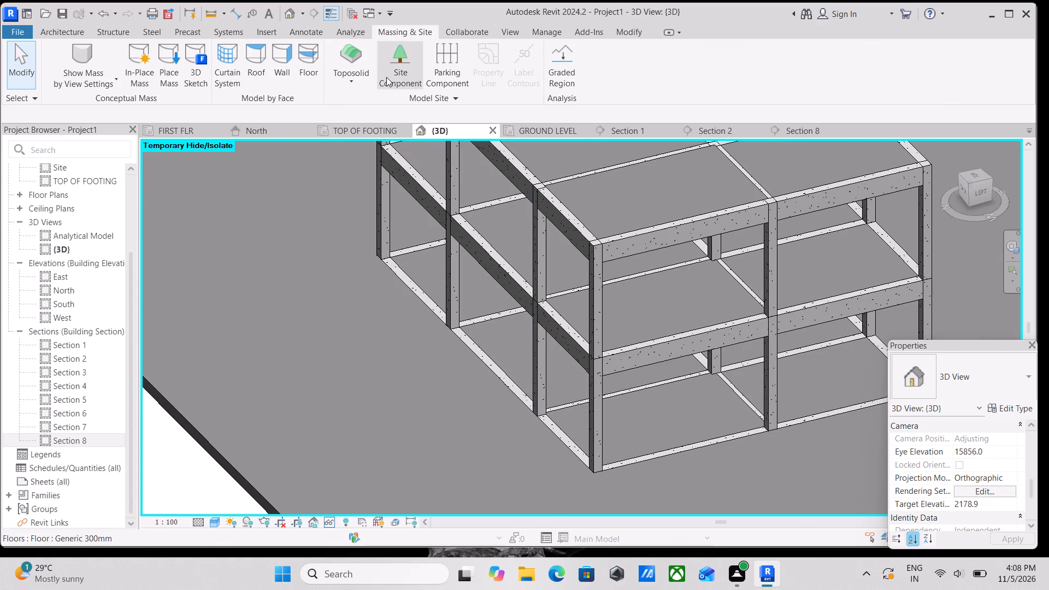
{"action": "left_click", "coordinate": [388, 79]}
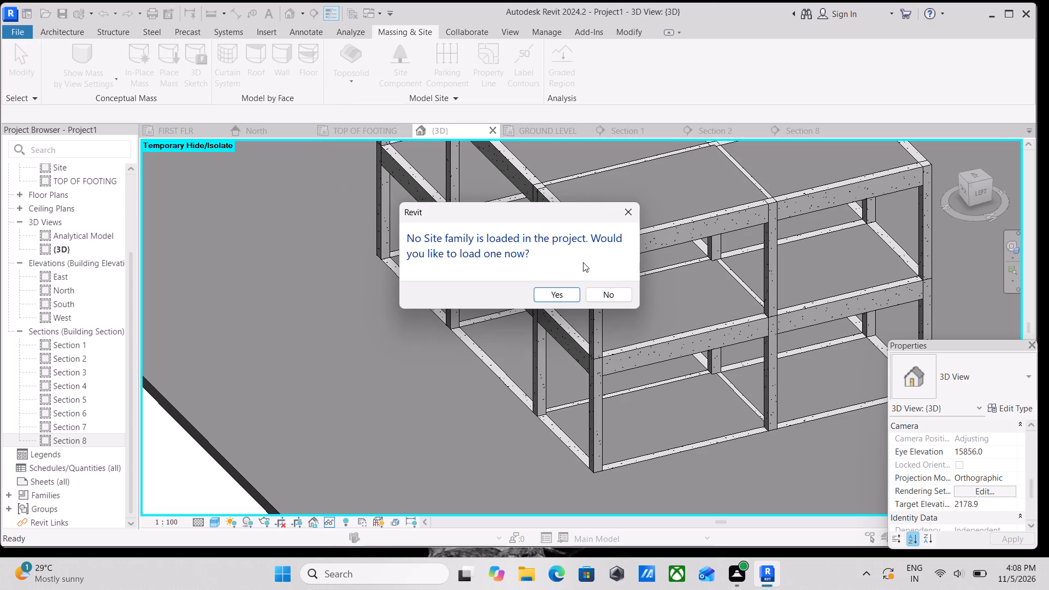
{"action": "left_click", "coordinate": [575, 293]}
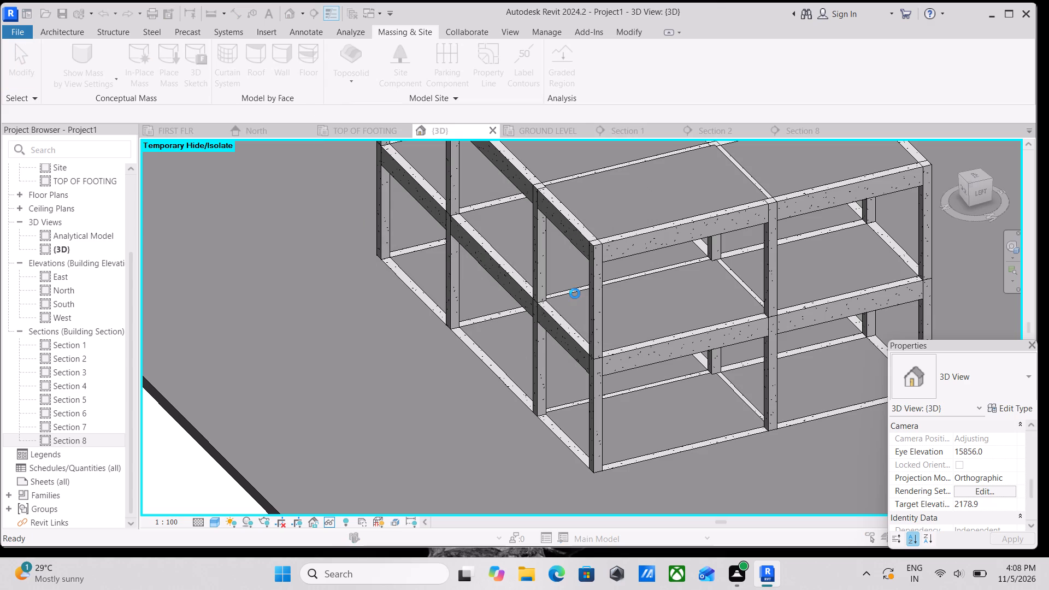
{"action": "scroll", "coordinate": [419, 195], "scroll_direction": "down", "scroll_amount": 1}
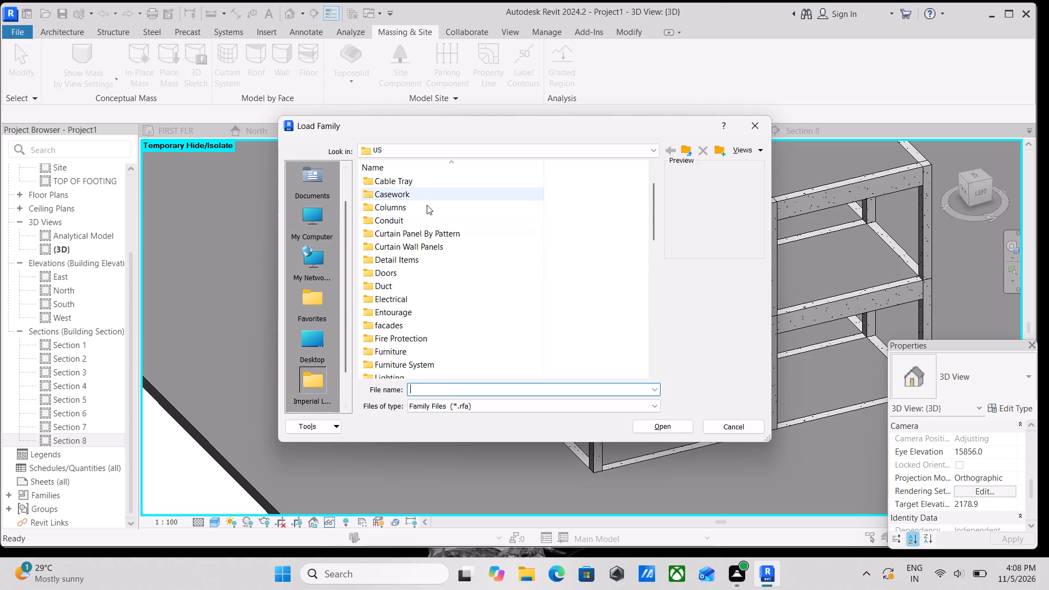
{"action": "scroll", "coordinate": [427, 205], "scroll_direction": "down", "scroll_amount": 2}
{"action": "scroll", "coordinate": [429, 251], "scroll_direction": "up", "scroll_amount": 1}
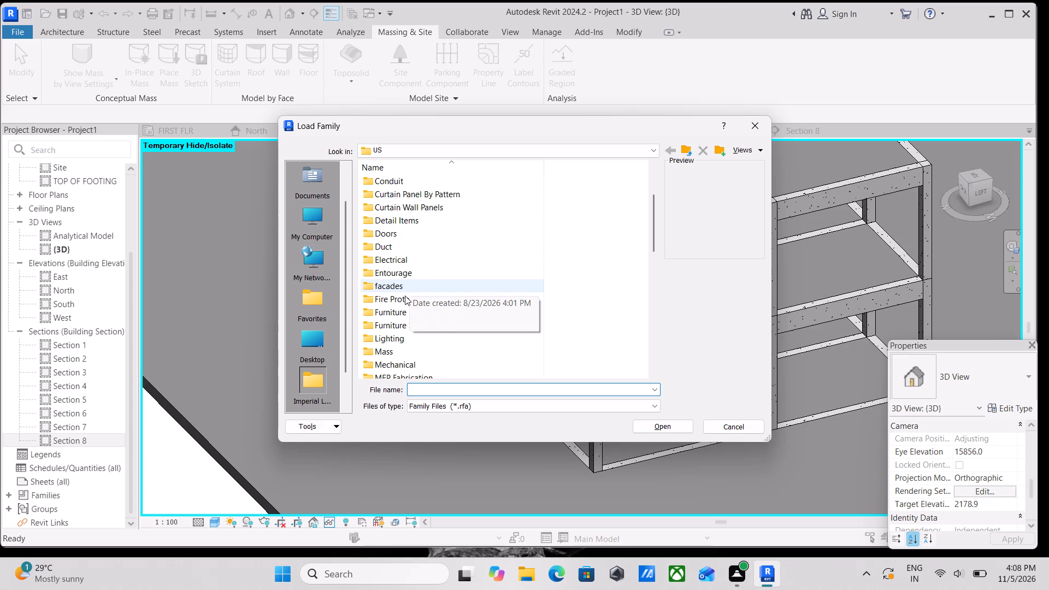
{"action": "double_click", "coordinate": [392, 274]}
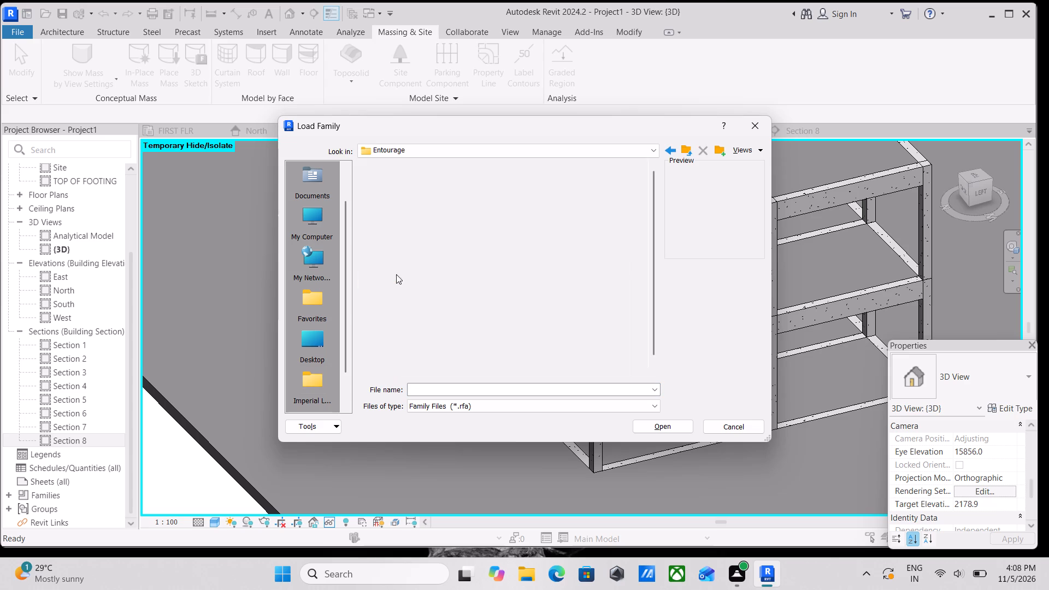
{"action": "left_click", "coordinate": [409, 185]}
{"action": "left_click", "coordinate": [412, 195]}
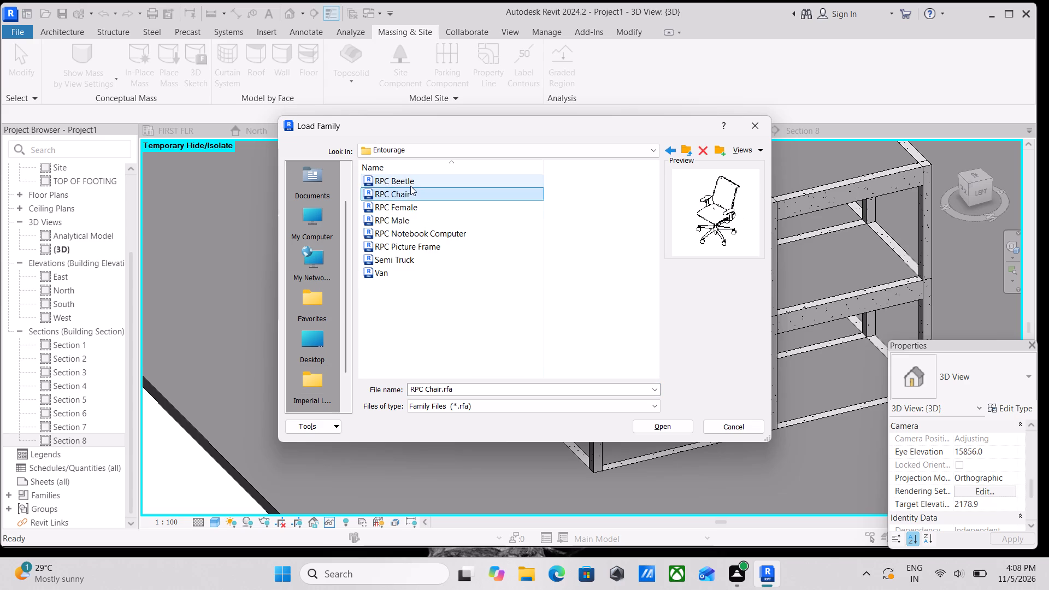
{"action": "left_click", "coordinate": [410, 186]}
{"action": "left_click", "coordinate": [418, 234]}
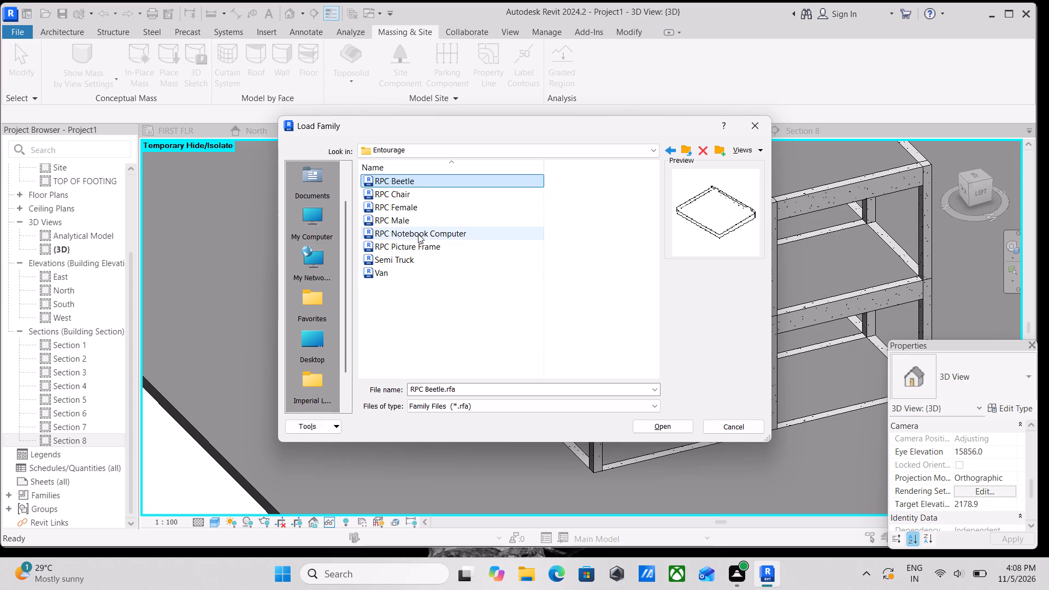
{"action": "left_click", "coordinate": [418, 249]}
{"action": "left_click", "coordinate": [402, 181]}
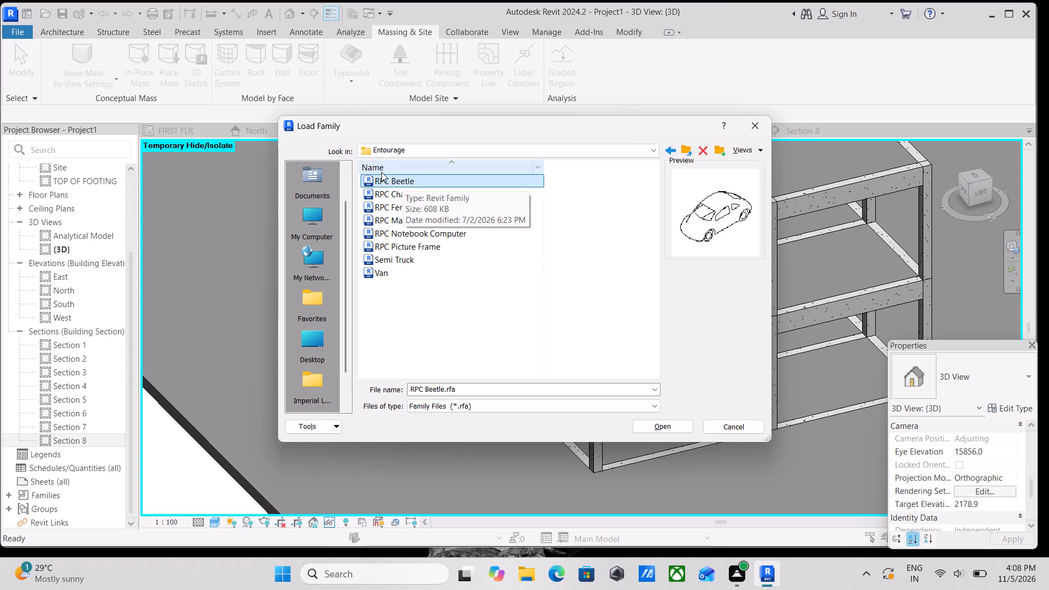
{"action": "left_click_drag", "start_coordinate": [381, 172], "coordinate": [393, 262], "text": "shift"}
{"action": "left_click_drag", "start_coordinate": [389, 269], "coordinate": [388, 274], "text": "shift"}
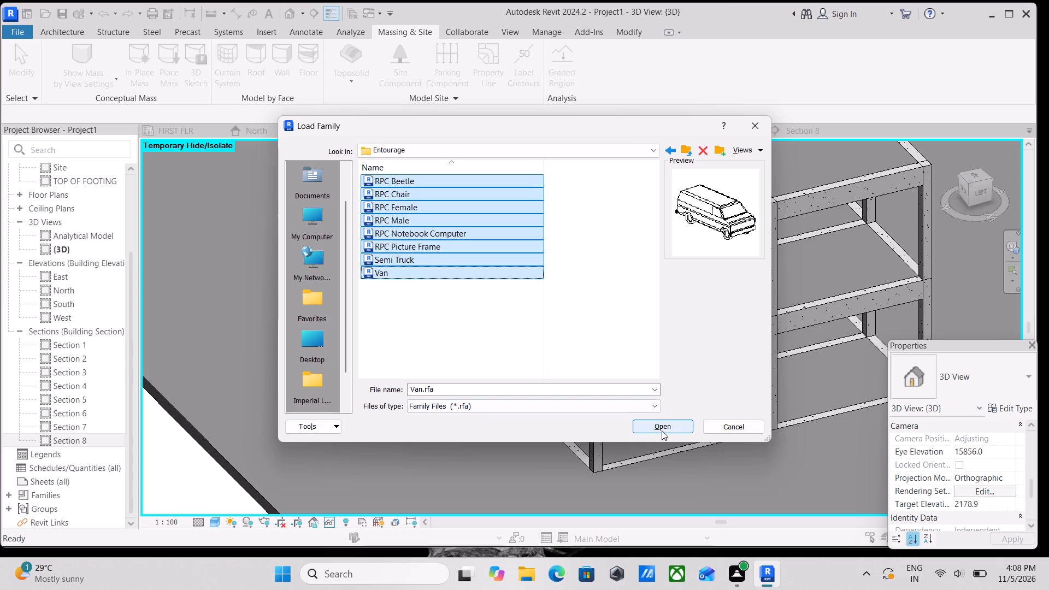
{"action": "left_click", "coordinate": [662, 430]}
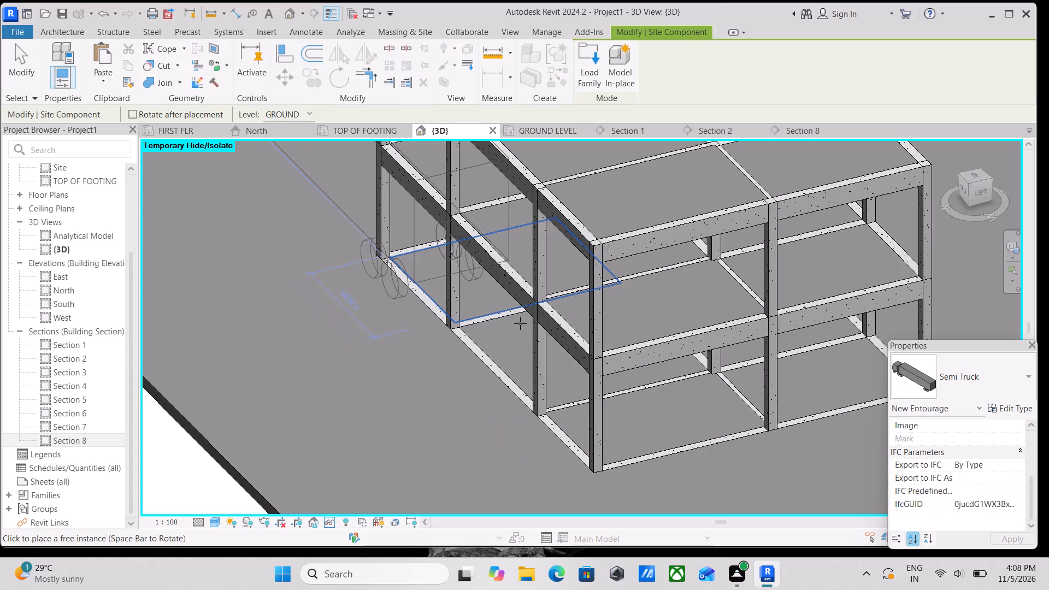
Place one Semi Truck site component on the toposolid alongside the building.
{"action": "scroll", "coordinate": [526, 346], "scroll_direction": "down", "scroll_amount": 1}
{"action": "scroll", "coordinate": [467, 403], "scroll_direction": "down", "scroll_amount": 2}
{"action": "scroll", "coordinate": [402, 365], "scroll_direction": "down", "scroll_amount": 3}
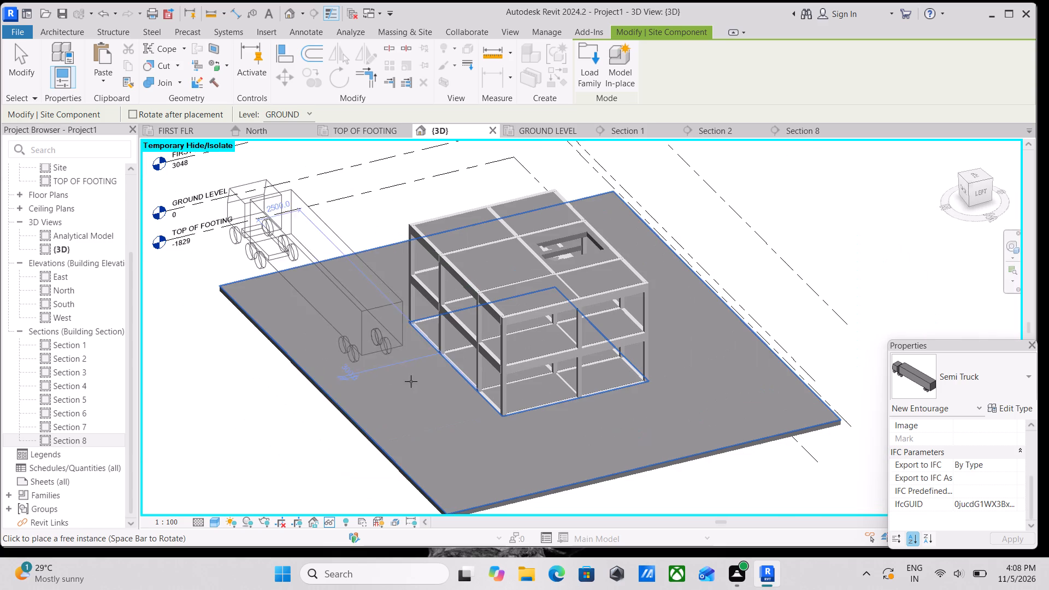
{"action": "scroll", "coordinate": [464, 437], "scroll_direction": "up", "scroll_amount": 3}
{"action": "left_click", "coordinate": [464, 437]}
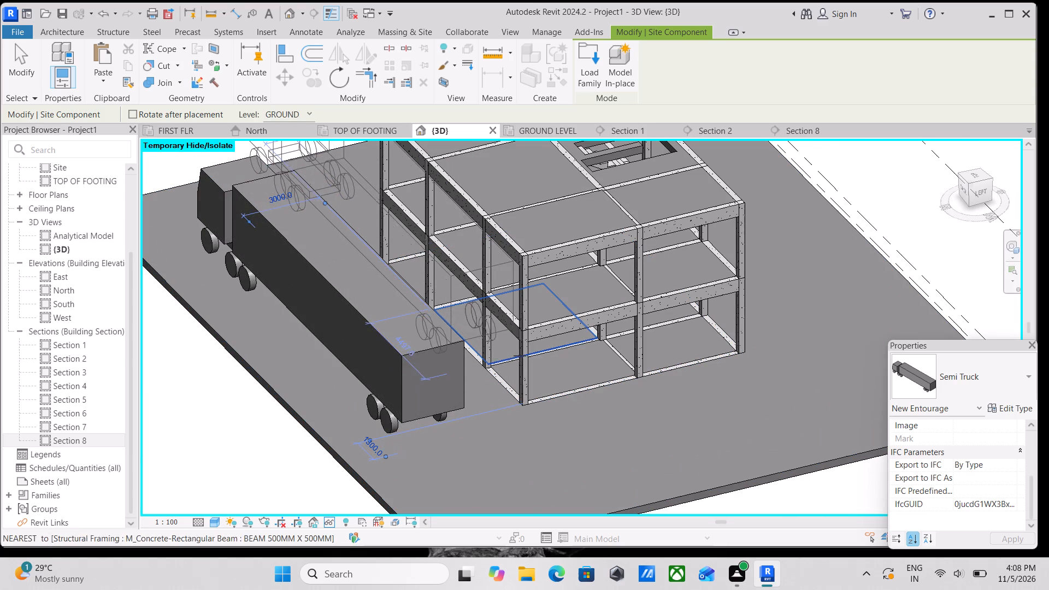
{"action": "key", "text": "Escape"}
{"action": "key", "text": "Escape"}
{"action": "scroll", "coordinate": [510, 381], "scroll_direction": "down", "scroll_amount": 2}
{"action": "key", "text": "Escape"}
Inspect the semi truck and its position beside the building from several angles in 3D.
{"action": "scroll", "coordinate": [509, 375], "scroll_direction": "down", "scroll_amount": 2}
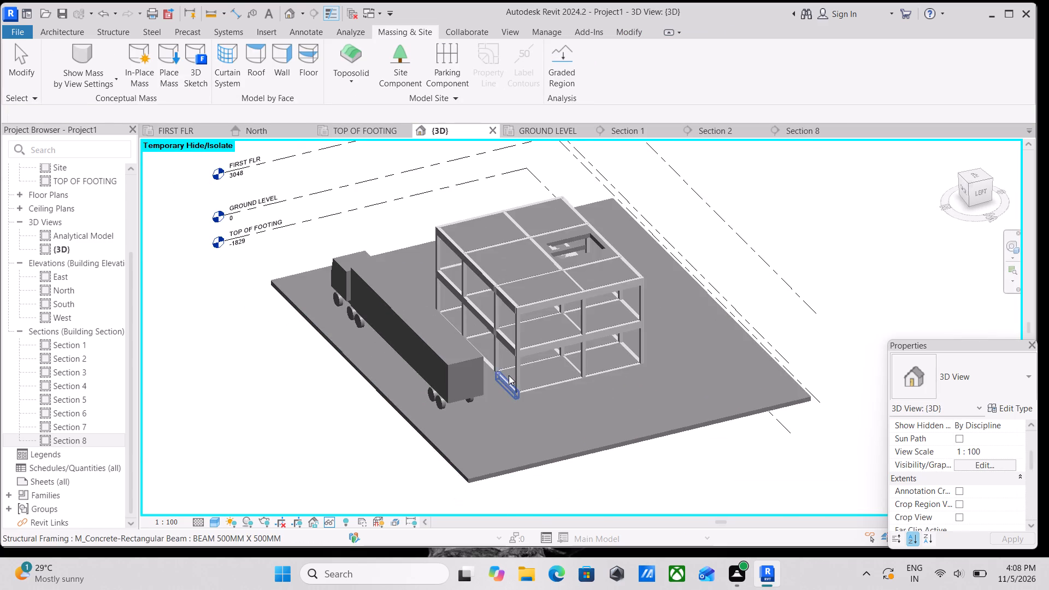
{"action": "scroll", "coordinate": [509, 375], "scroll_direction": "down", "scroll_amount": 3}
{"action": "middle_click_drag", "start_coordinate": [508, 377], "coordinate": [616, 343], "text": "shift"}
{"action": "scroll", "coordinate": [561, 369], "scroll_direction": "up", "scroll_amount": 3}
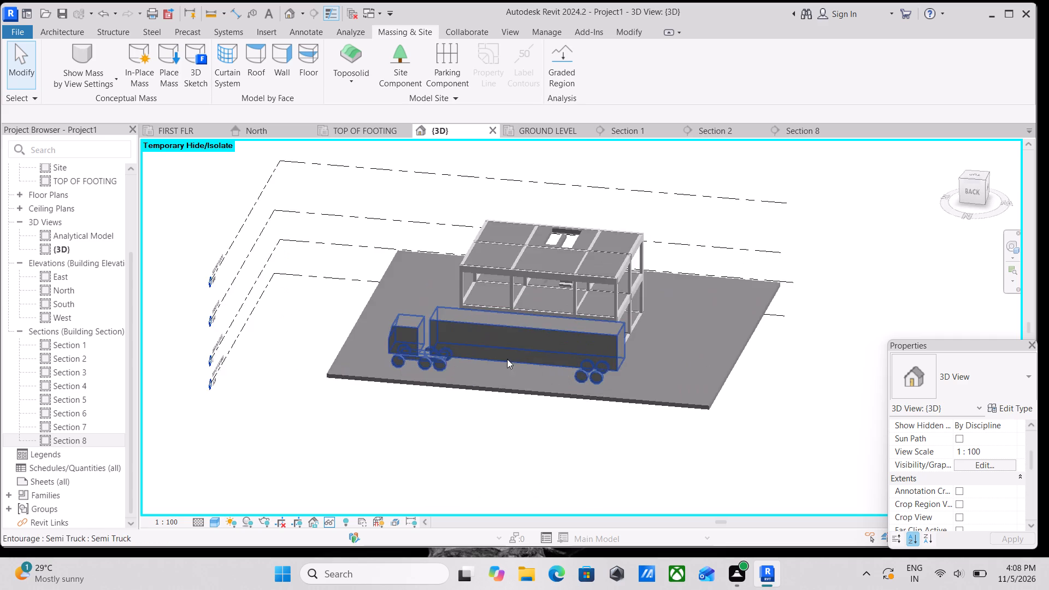
{"action": "middle_click_drag", "start_coordinate": [507, 359], "coordinate": [634, 363], "text": "shift"}
{"action": "scroll", "coordinate": [634, 362], "scroll_direction": "up", "scroll_amount": 5}
{"action": "middle_click_drag", "start_coordinate": [627, 364], "coordinate": [575, 412]}
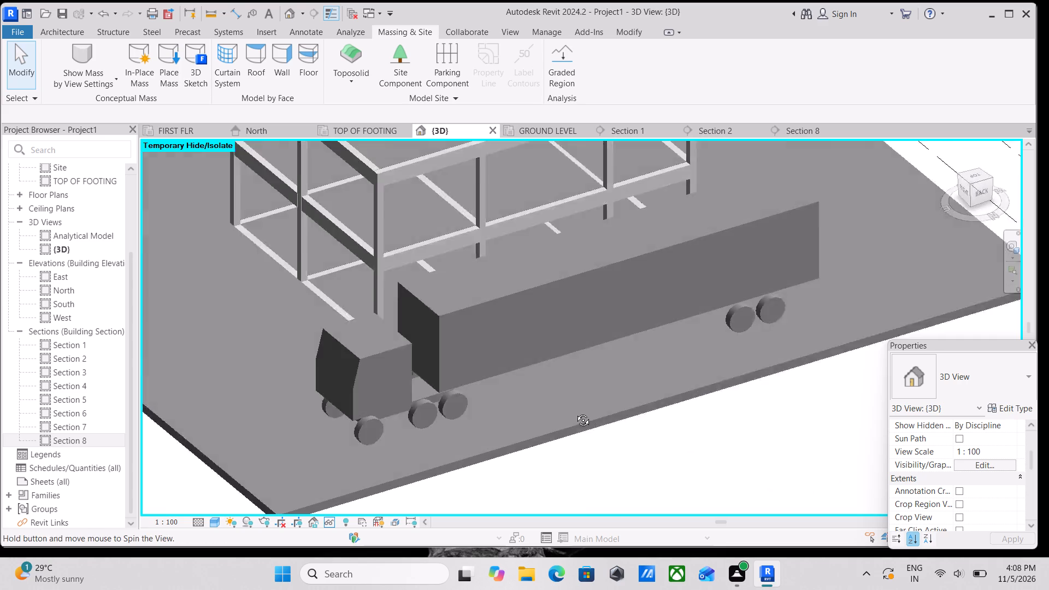
{"action": "middle_click_drag", "start_coordinate": [575, 412], "coordinate": [567, 416]}
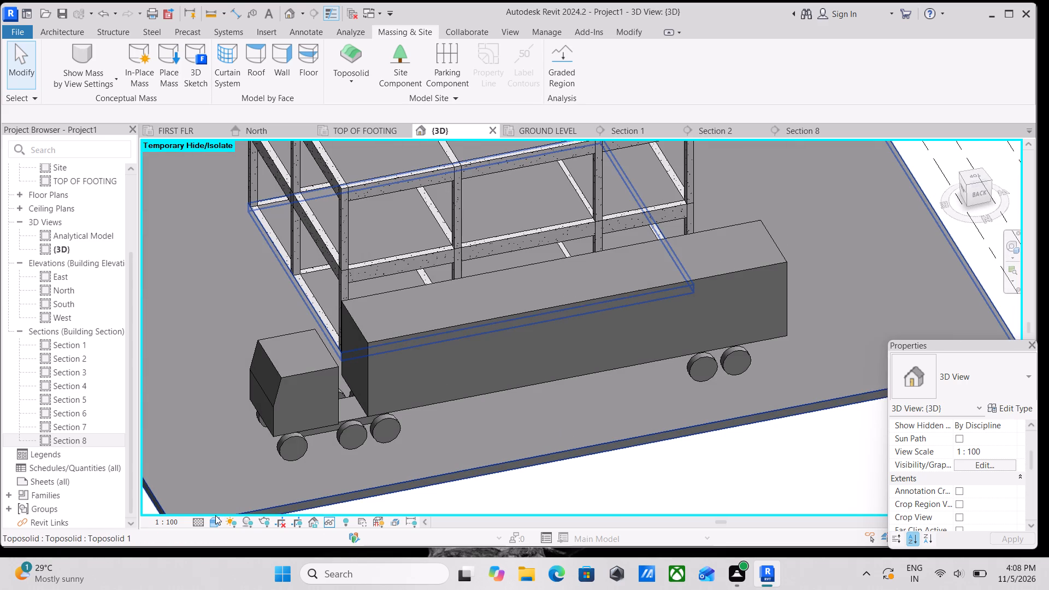
Set the 3D view's visual style to Realistic.
{"action": "left_click", "coordinate": [213, 521]}
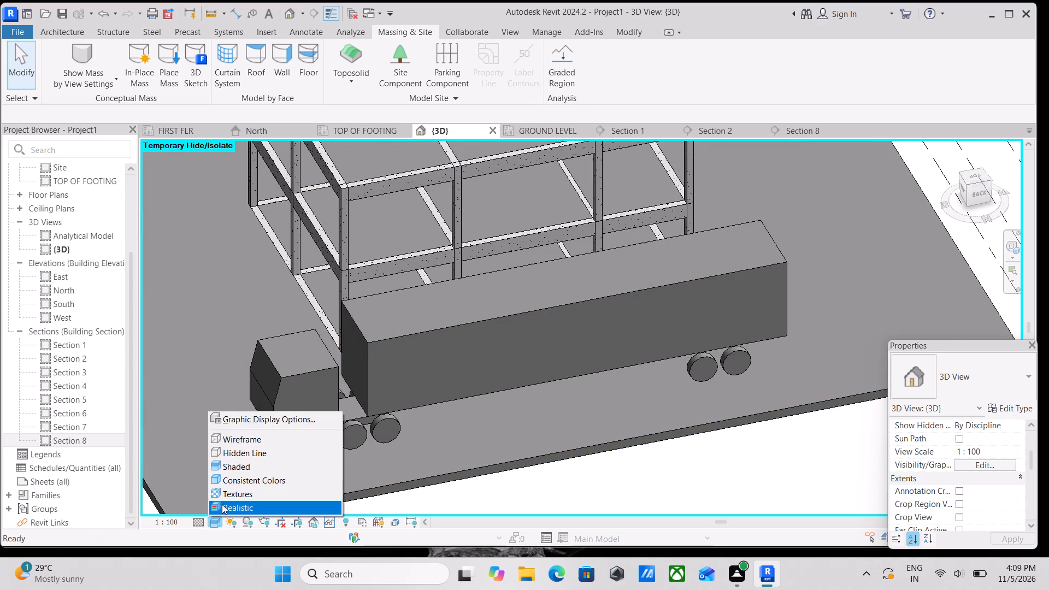
{"action": "left_click", "coordinate": [222, 504]}
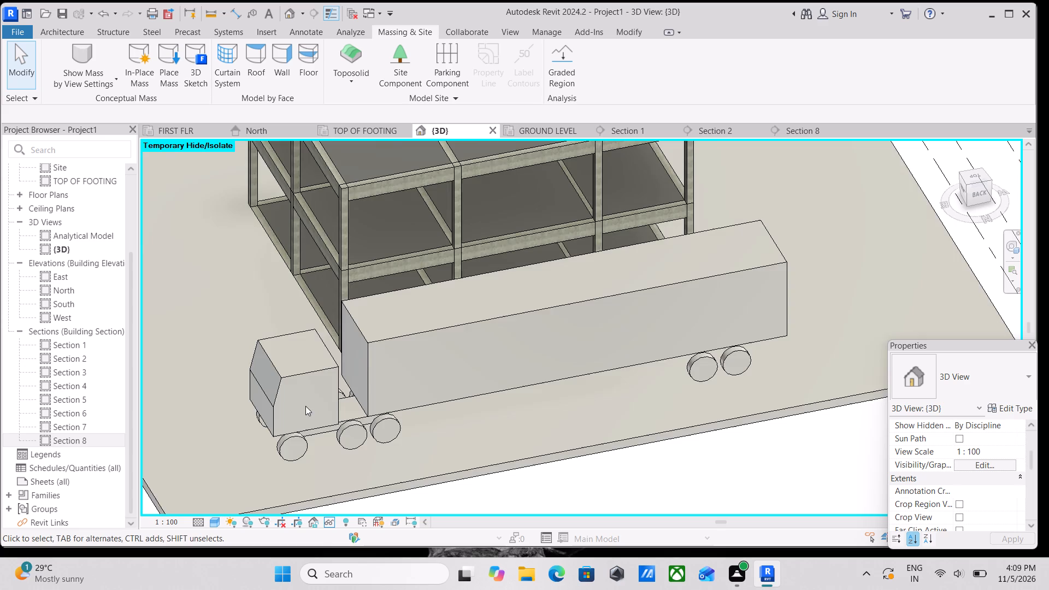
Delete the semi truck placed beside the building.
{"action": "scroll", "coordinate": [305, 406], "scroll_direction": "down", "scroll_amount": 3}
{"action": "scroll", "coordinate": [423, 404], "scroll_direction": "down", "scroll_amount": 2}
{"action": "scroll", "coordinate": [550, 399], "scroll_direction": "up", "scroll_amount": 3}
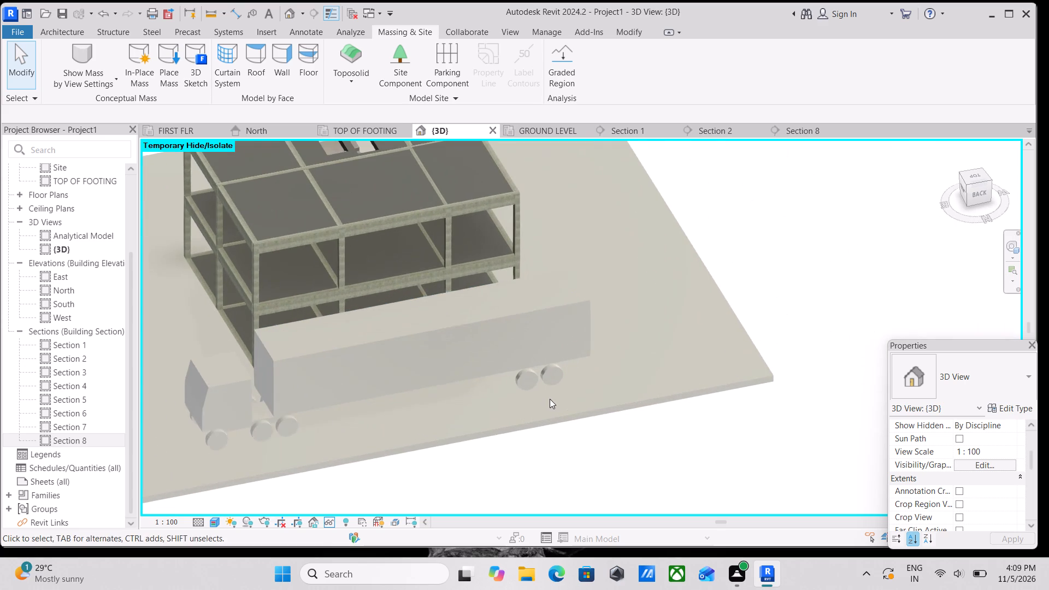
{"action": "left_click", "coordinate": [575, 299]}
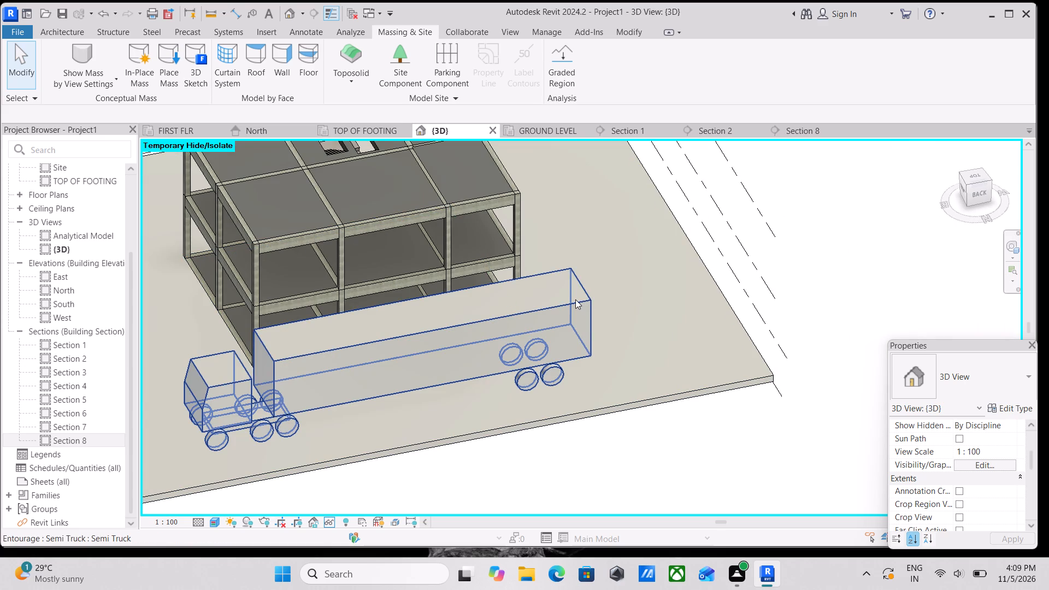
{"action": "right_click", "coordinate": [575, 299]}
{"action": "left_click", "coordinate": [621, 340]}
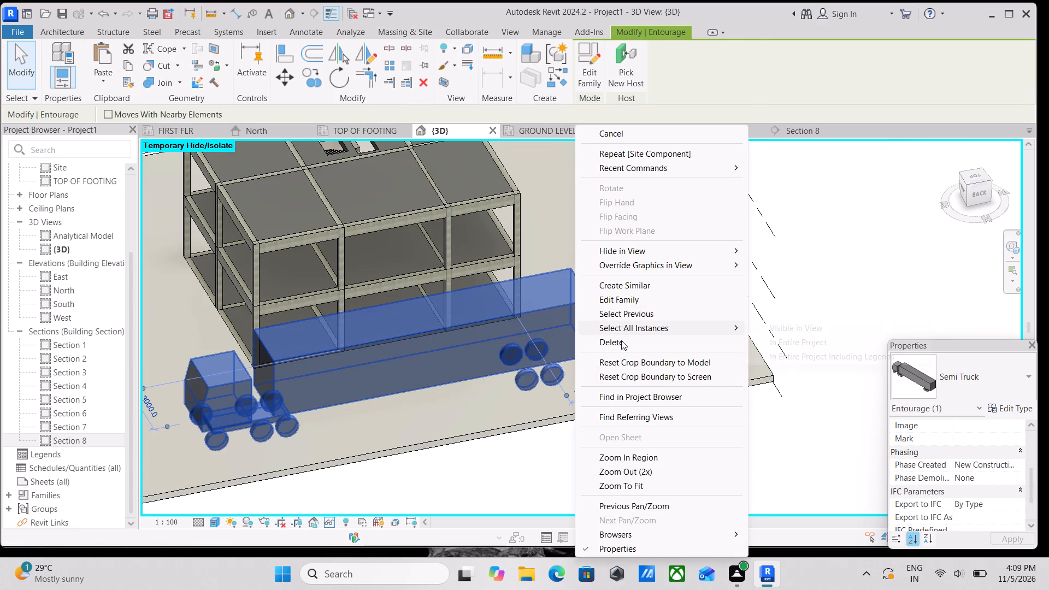
Examine the concrete frame, roof opening and surrounding toposolid in the realistic 3D view.
{"action": "middle_click_drag", "start_coordinate": [566, 383], "coordinate": [410, 379]}
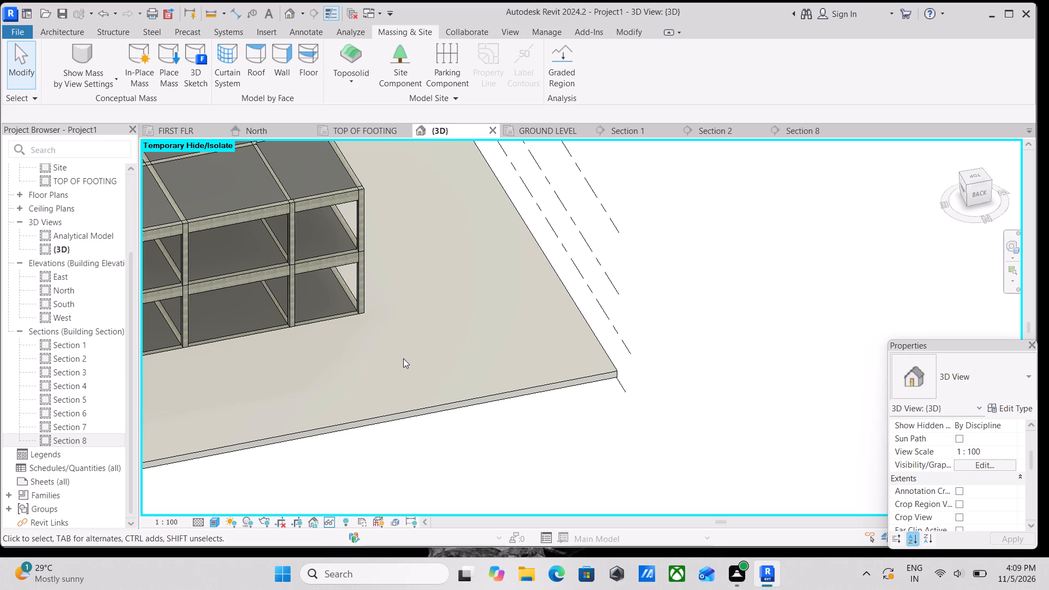
{"action": "scroll", "coordinate": [360, 355], "scroll_direction": "down", "scroll_amount": 2}
{"action": "scroll", "coordinate": [639, 383], "scroll_direction": "down", "scroll_amount": 2}
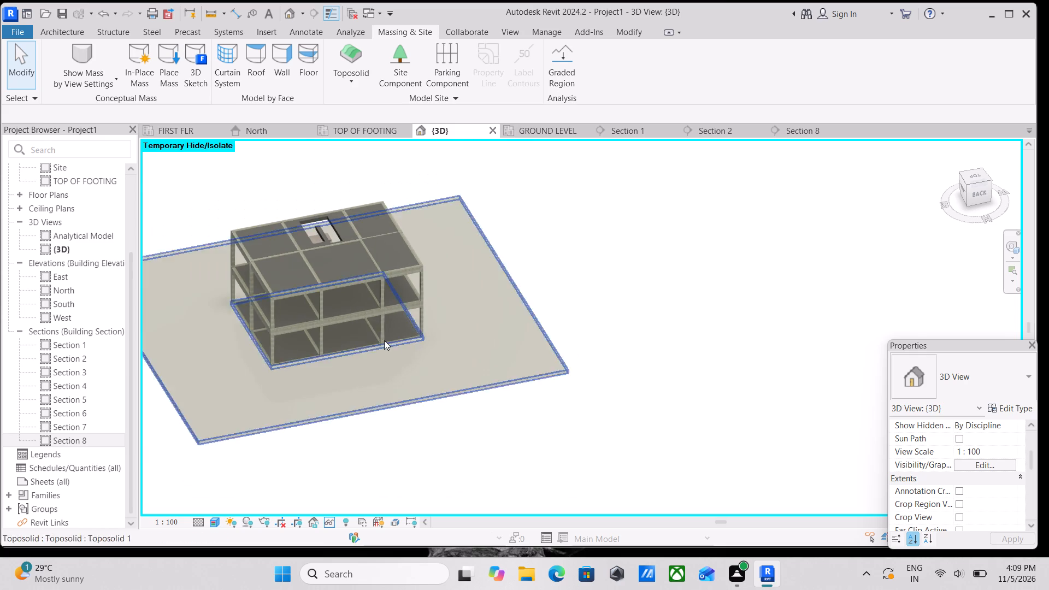
{"action": "scroll", "coordinate": [349, 335], "scroll_direction": "up", "scroll_amount": 10}
{"action": "scroll", "coordinate": [313, 379], "scroll_direction": "down", "scroll_amount": 3}
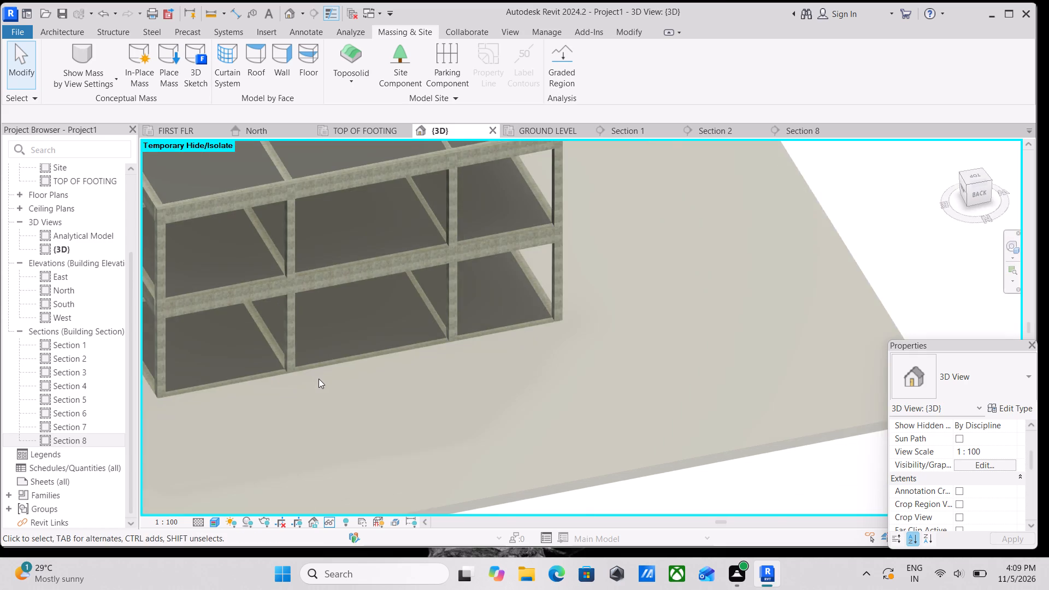
{"action": "scroll", "coordinate": [319, 379], "scroll_direction": "down", "scroll_amount": 2}
{"action": "middle_click_drag", "start_coordinate": [319, 379], "coordinate": [345, 402]}
{"action": "middle_click_drag", "start_coordinate": [406, 408], "coordinate": [450, 430]}
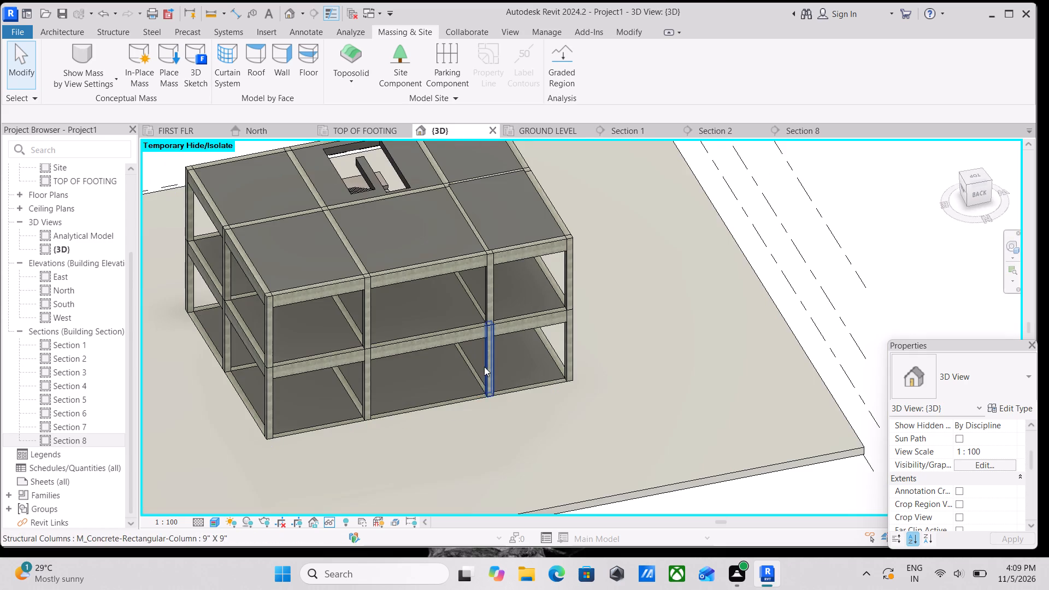
{"action": "scroll", "coordinate": [484, 367], "scroll_direction": "up", "scroll_amount": 1}
{"action": "middle_click_drag", "start_coordinate": [431, 383], "coordinate": [445, 337]}
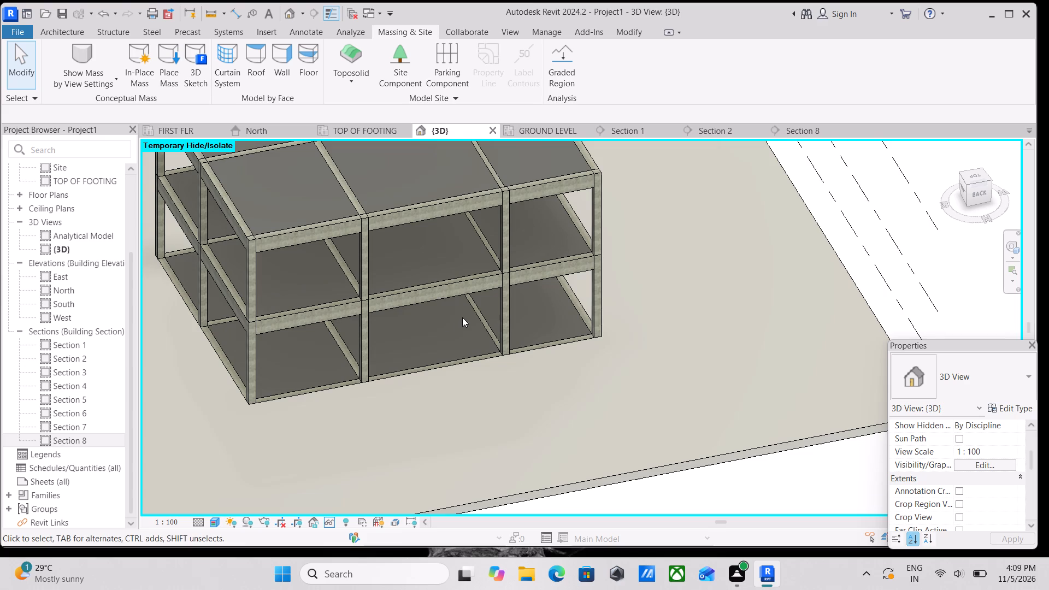
{"action": "scroll", "coordinate": [494, 307], "scroll_direction": "down", "scroll_amount": 2}
{"action": "scroll", "coordinate": [569, 334], "scroll_direction": "down", "scroll_amount": 6}
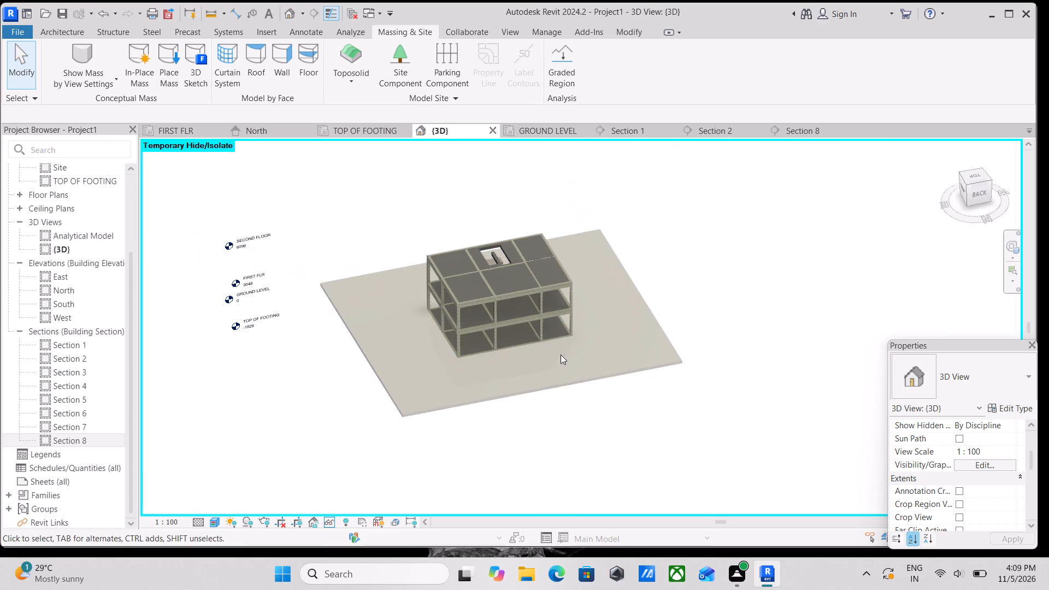
{"action": "middle_click_drag", "start_coordinate": [560, 355], "coordinate": [470, 333]}
{"action": "scroll", "coordinate": [470, 333], "scroll_direction": "up", "scroll_amount": 5}
{"action": "middle_click_drag", "start_coordinate": [533, 352], "coordinate": [514, 352]}
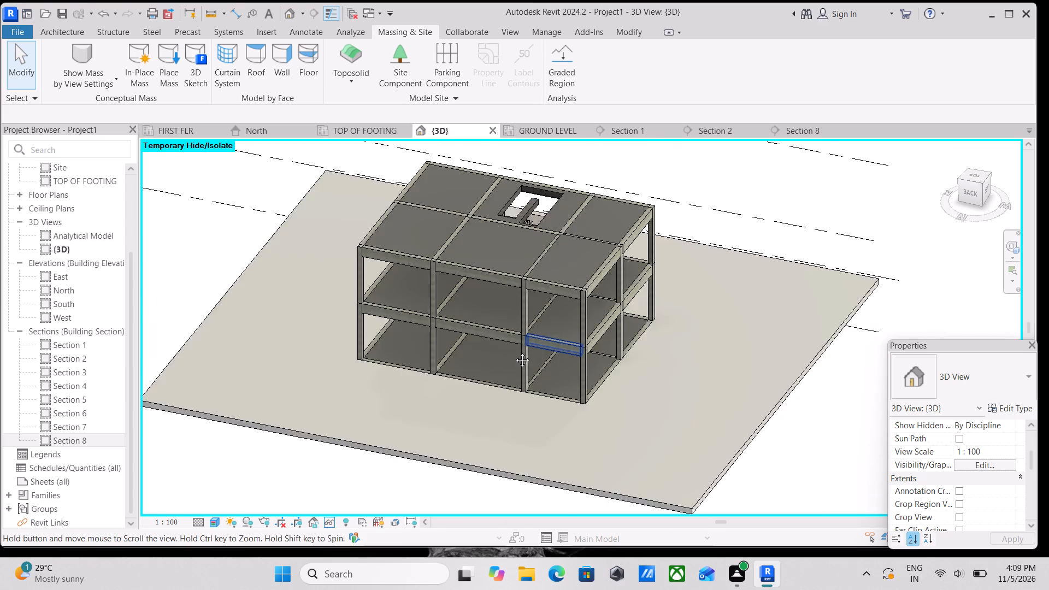
Examine the two-storey concrete frame, its roof opening and the surrounding toposolid from the building's other sides in 3D.
{"action": "middle_click_drag", "start_coordinate": [514, 352], "coordinate": [391, 352]}
{"action": "middle_click_drag", "start_coordinate": [503, 356], "coordinate": [573, 411]}
{"action": "scroll", "coordinate": [573, 411], "scroll_direction": "up", "scroll_amount": 1}
{"action": "middle_click_drag", "start_coordinate": [564, 411], "coordinate": [476, 375]}
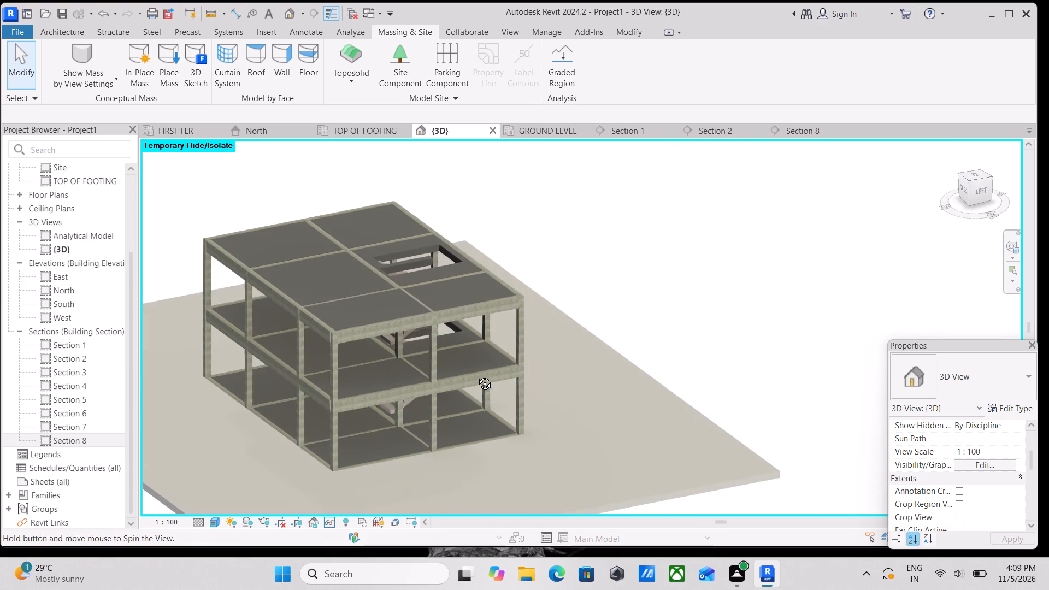
{"action": "middle_click_drag", "start_coordinate": [476, 375], "coordinate": [496, 395]}
{"action": "scroll", "coordinate": [496, 394], "scroll_direction": "up", "scroll_amount": 1}
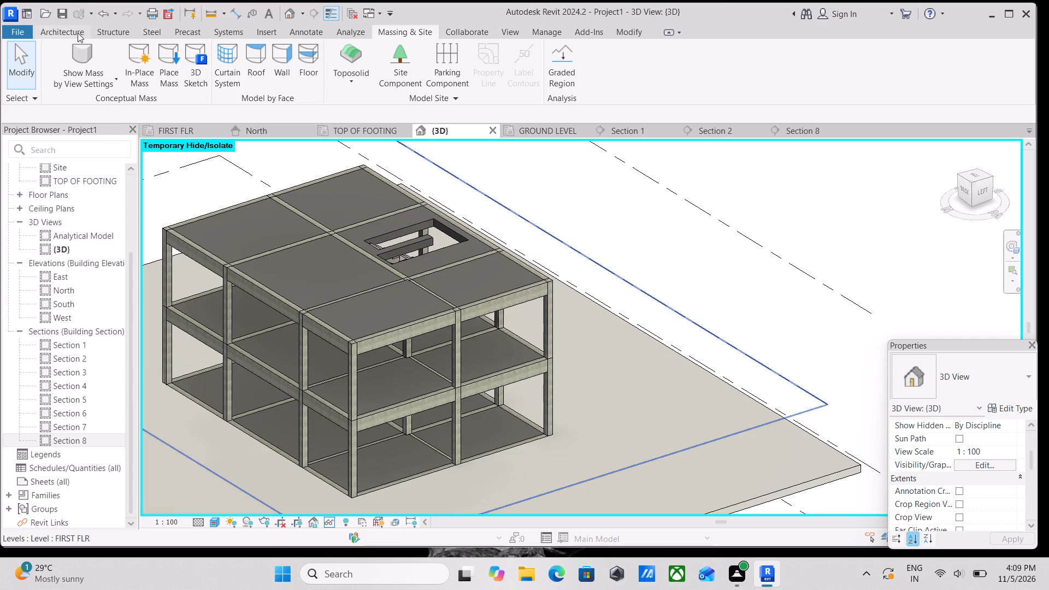
{"action": "left_click", "coordinate": [72, 32]}
{"action": "scroll", "coordinate": [879, 380], "scroll_direction": "up", "scroll_amount": 1}
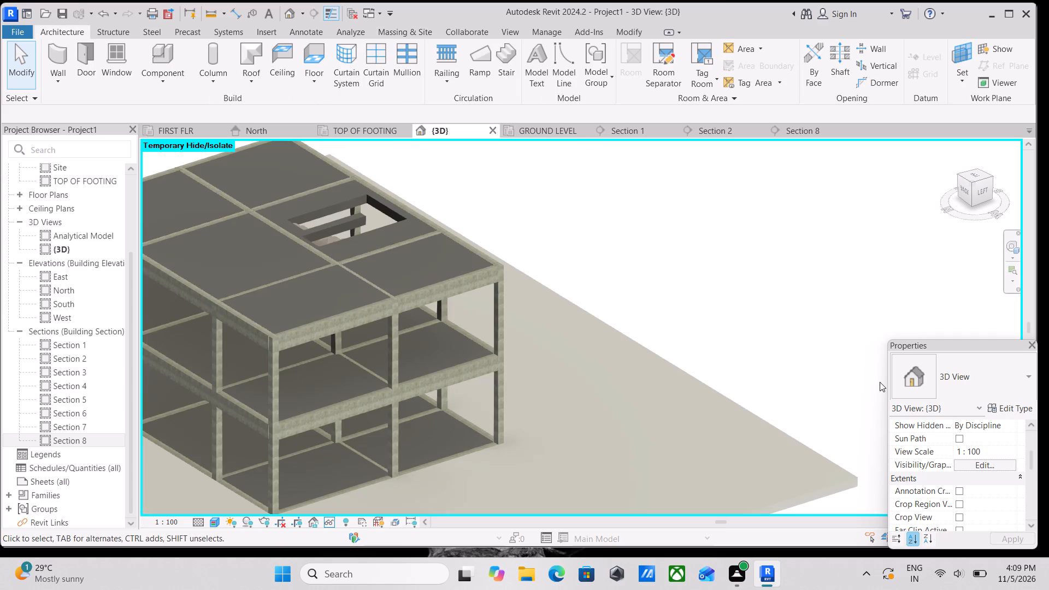
{"action": "scroll", "coordinate": [565, 338], "scroll_direction": "up", "scroll_amount": 3}
{"action": "middle_click_drag", "start_coordinate": [410, 355], "coordinate": [558, 356]}
{"action": "scroll", "coordinate": [558, 356], "scroll_direction": "down", "scroll_amount": 3}
{"action": "scroll", "coordinate": [630, 367], "scroll_direction": "down", "scroll_amount": 2}
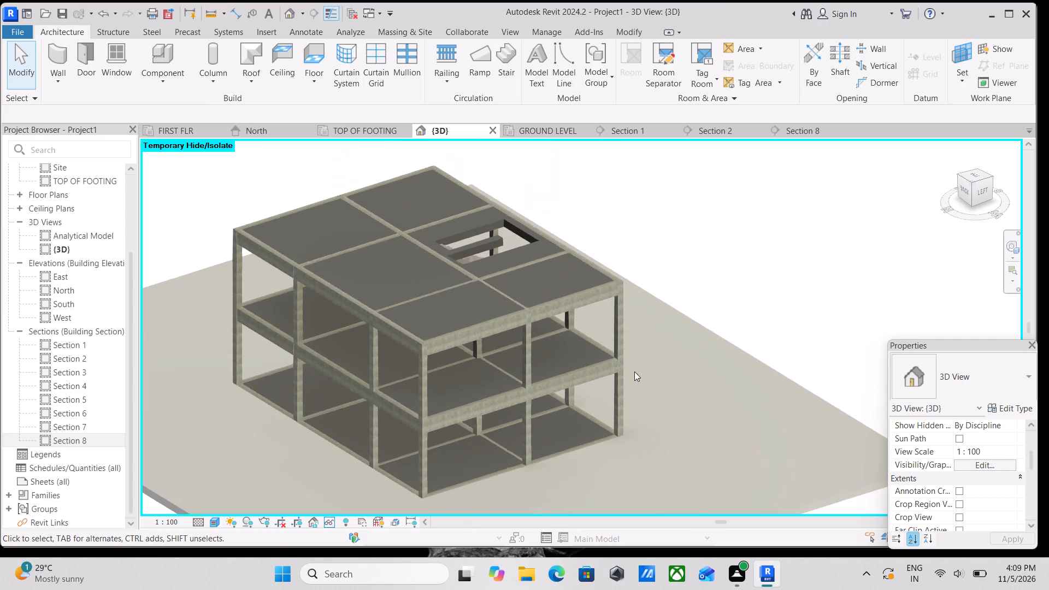
{"action": "middle_click_drag", "start_coordinate": [638, 375], "coordinate": [650, 392]}
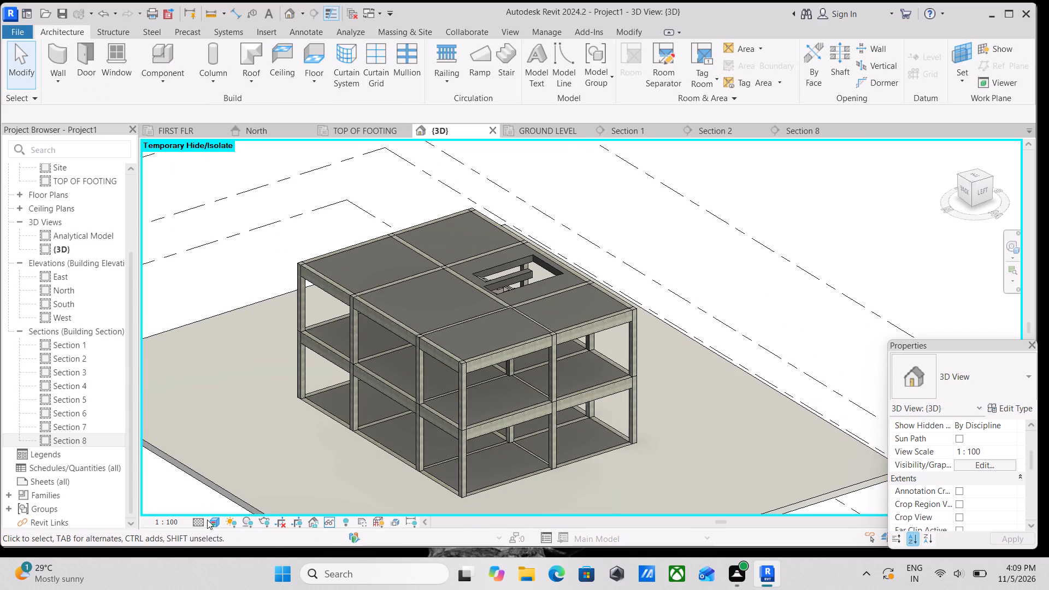
Change the 3D view's visual style from Realistic to Shaded.
{"action": "left_click", "coordinate": [211, 526]}
{"action": "left_click", "coordinate": [221, 461]}
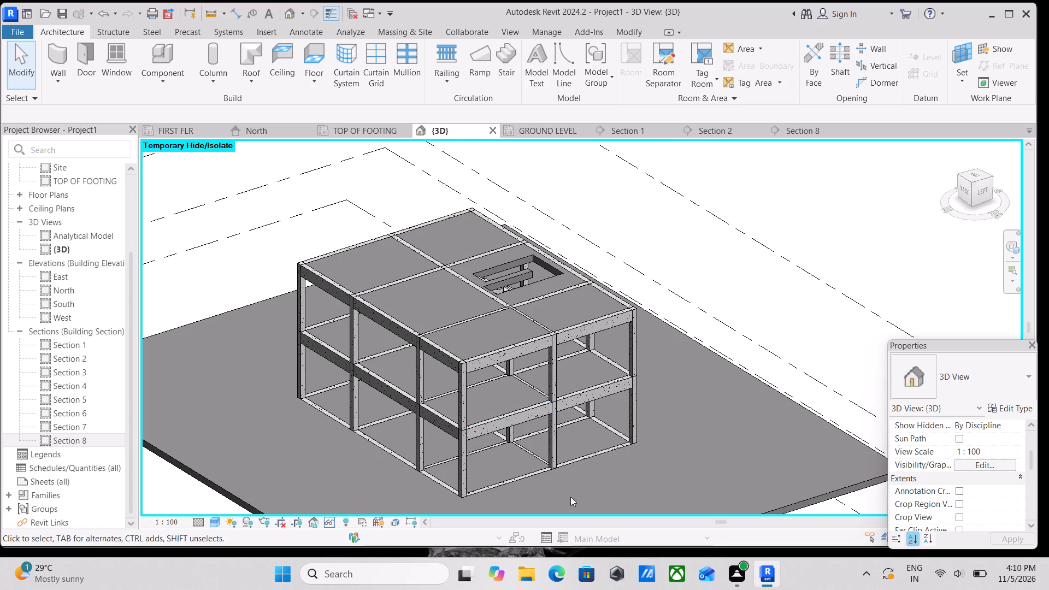
{"action": "scroll", "coordinate": [561, 508], "scroll_direction": "up", "scroll_amount": 2}
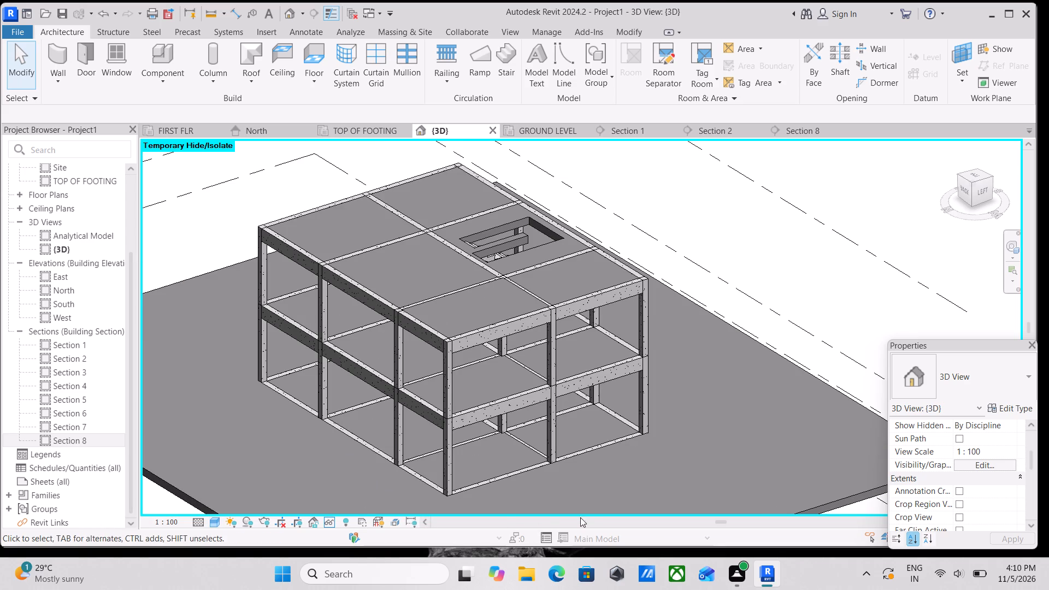
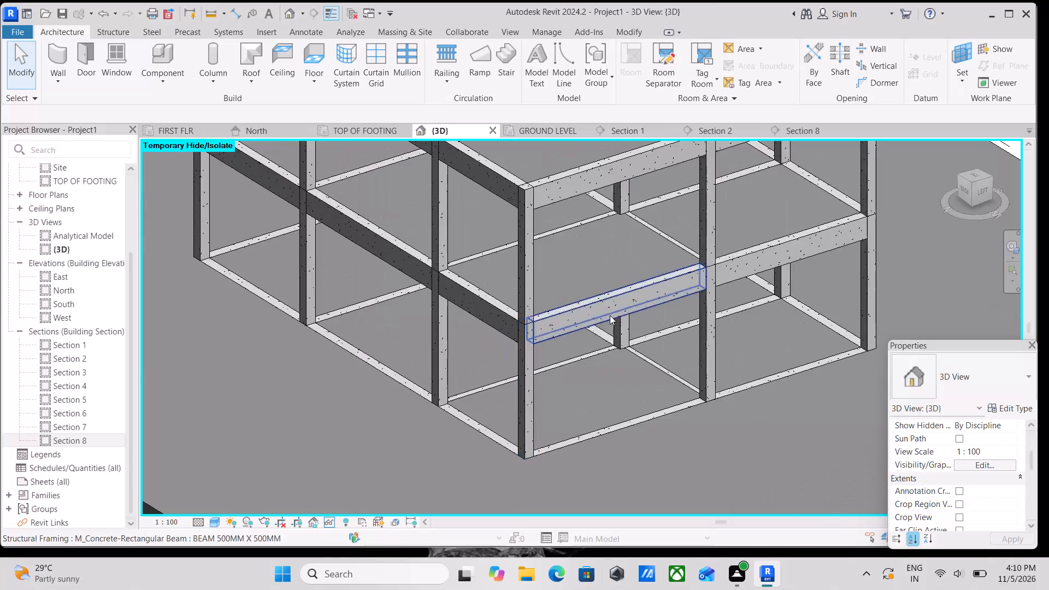
Examine the shaded 3D view of the two-storey concrete frame, including its corner beams, columns and roof opening.
{"action": "scroll", "coordinate": [610, 315], "scroll_direction": "down", "scroll_amount": 2}
{"action": "middle_click_drag", "start_coordinate": [597, 345], "coordinate": [535, 408]}
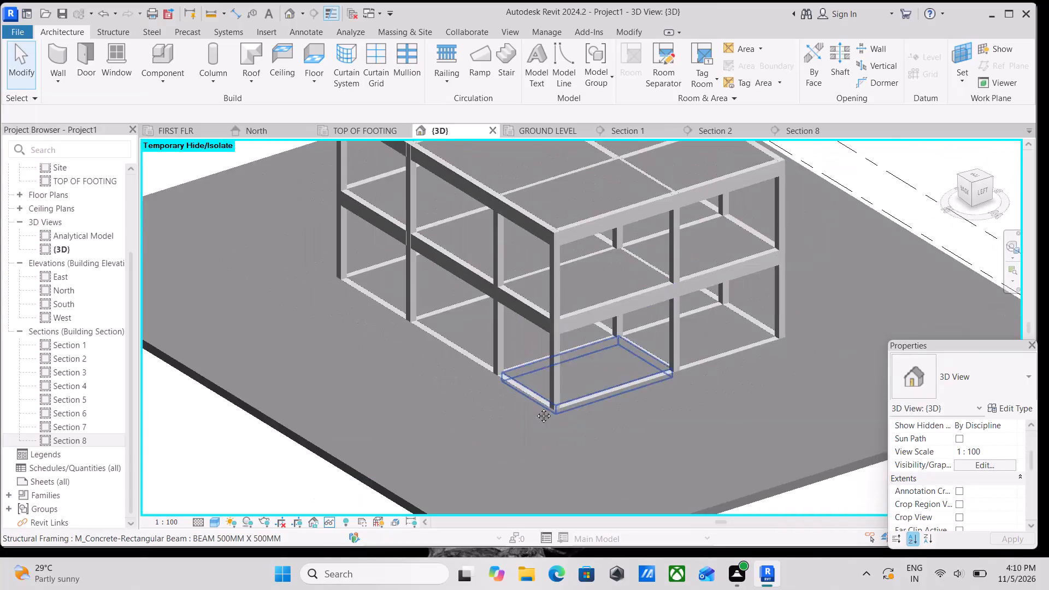
{"action": "middle_click_drag", "start_coordinate": [535, 408], "coordinate": [524, 419]}
{"action": "scroll", "coordinate": [532, 420], "scroll_direction": "up", "scroll_amount": 1}
{"action": "scroll", "coordinate": [545, 418], "scroll_direction": "down", "scroll_amount": 1}
{"action": "middle_click_drag", "start_coordinate": [536, 424], "coordinate": [468, 474]}
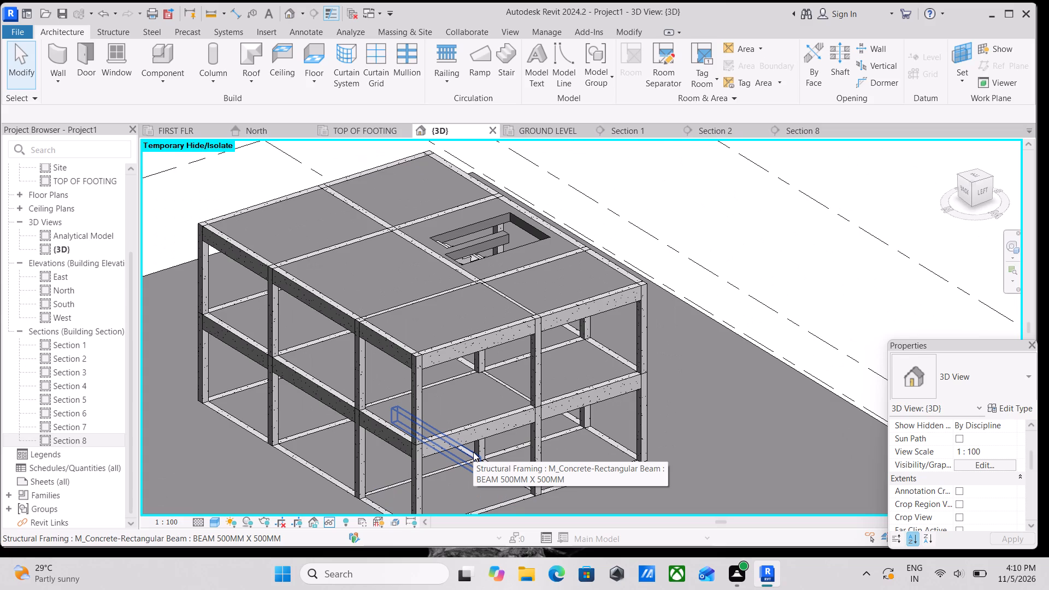
{"action": "scroll", "coordinate": [481, 445], "scroll_direction": "up", "scroll_amount": 4}
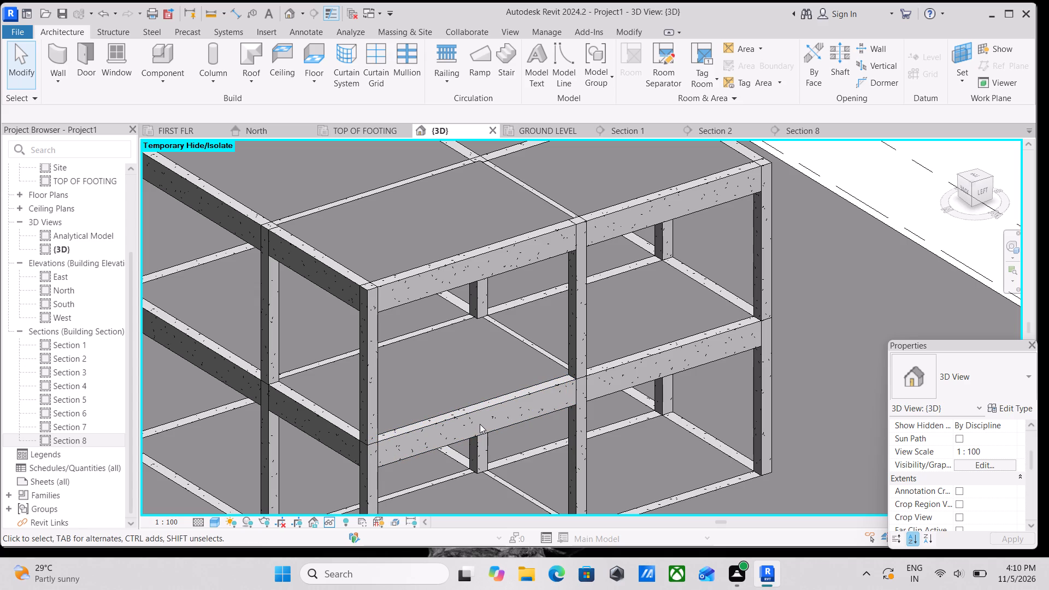
{"action": "scroll", "coordinate": [480, 424], "scroll_direction": "up", "scroll_amount": 3}
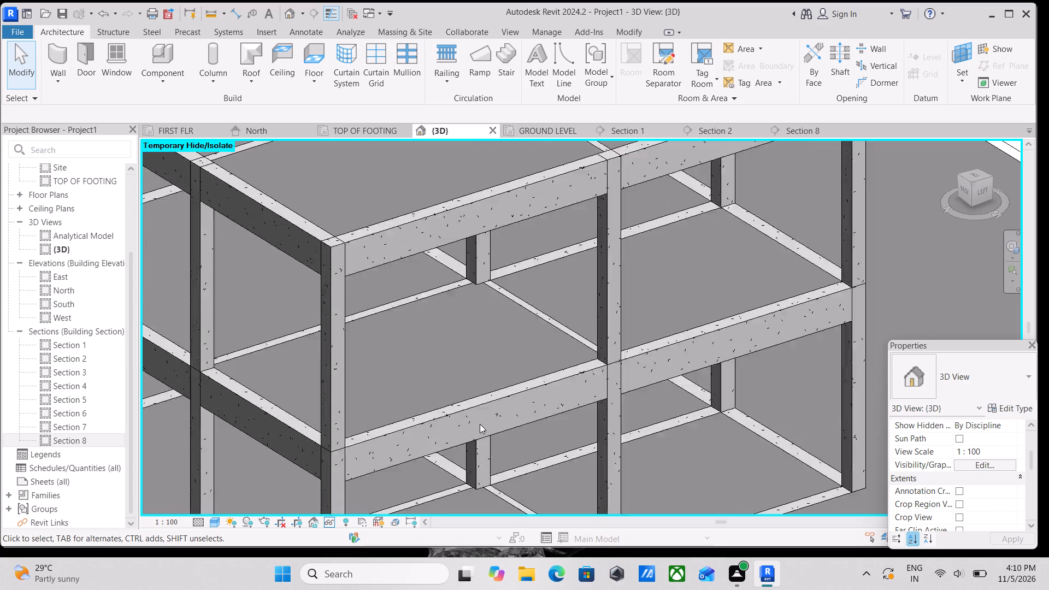
{"action": "scroll", "coordinate": [480, 424], "scroll_direction": "up", "scroll_amount": 2}
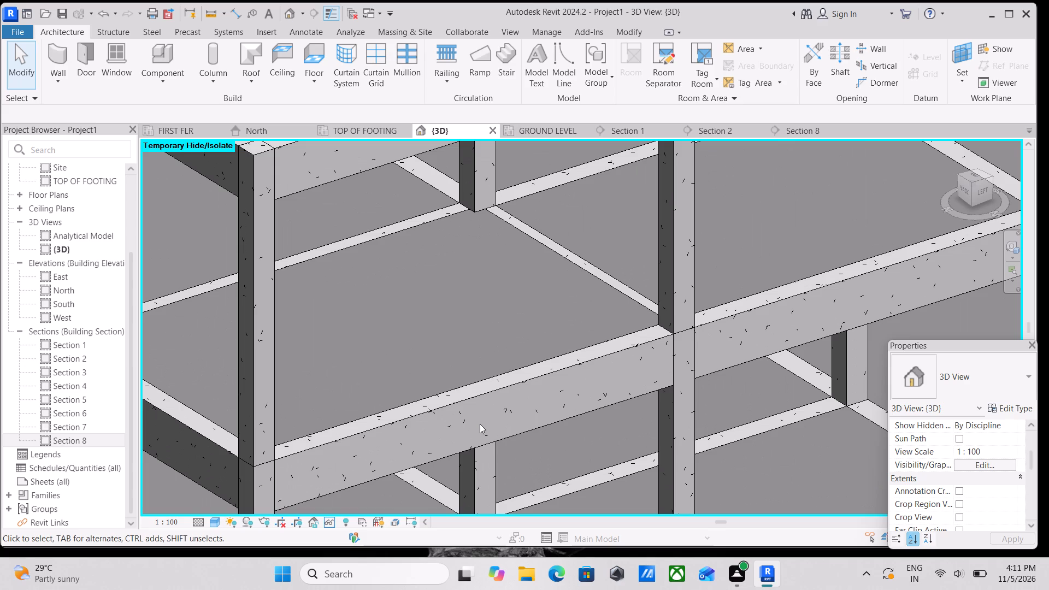
{"action": "scroll", "coordinate": [515, 429], "scroll_direction": "up", "scroll_amount": 2}
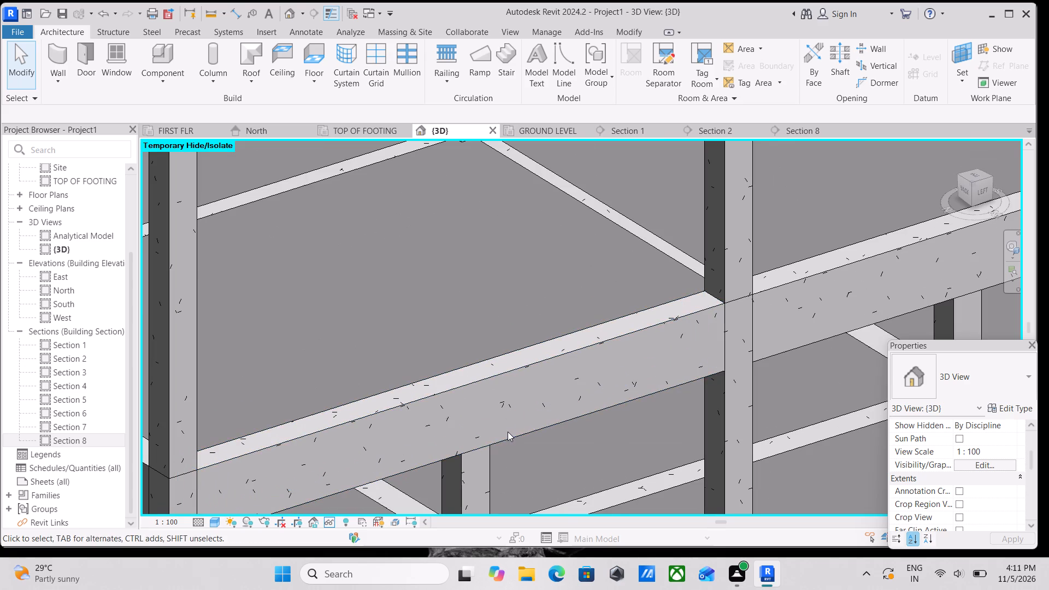
{"action": "scroll", "coordinate": [521, 421], "scroll_direction": "down", "scroll_amount": 9}
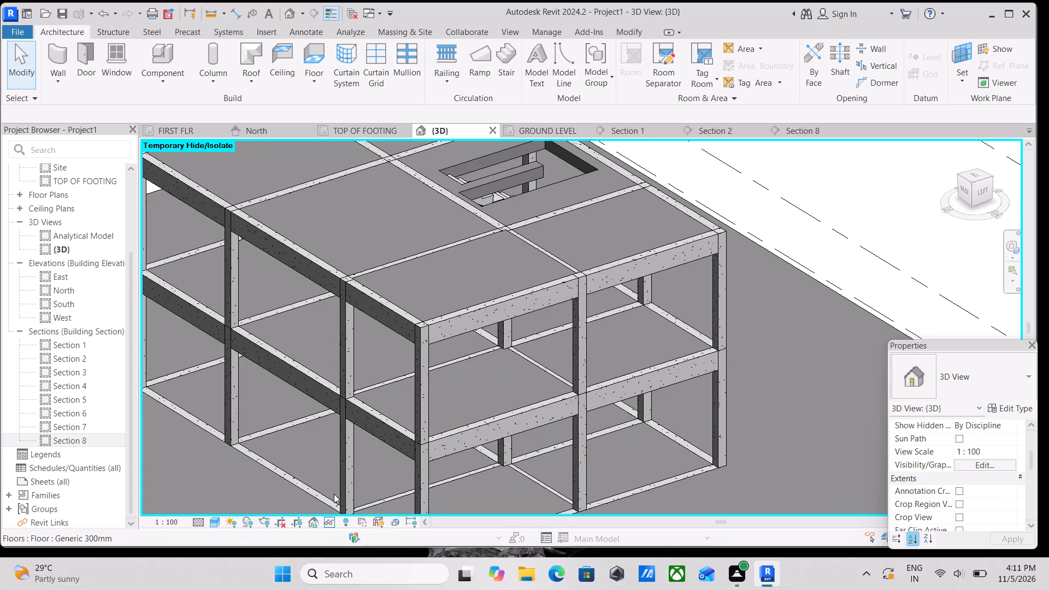
{"action": "scroll", "coordinate": [709, 448], "scroll_direction": "down", "scroll_amount": 1}
{"action": "middle_click_drag", "start_coordinate": [657, 475], "coordinate": [610, 515]}
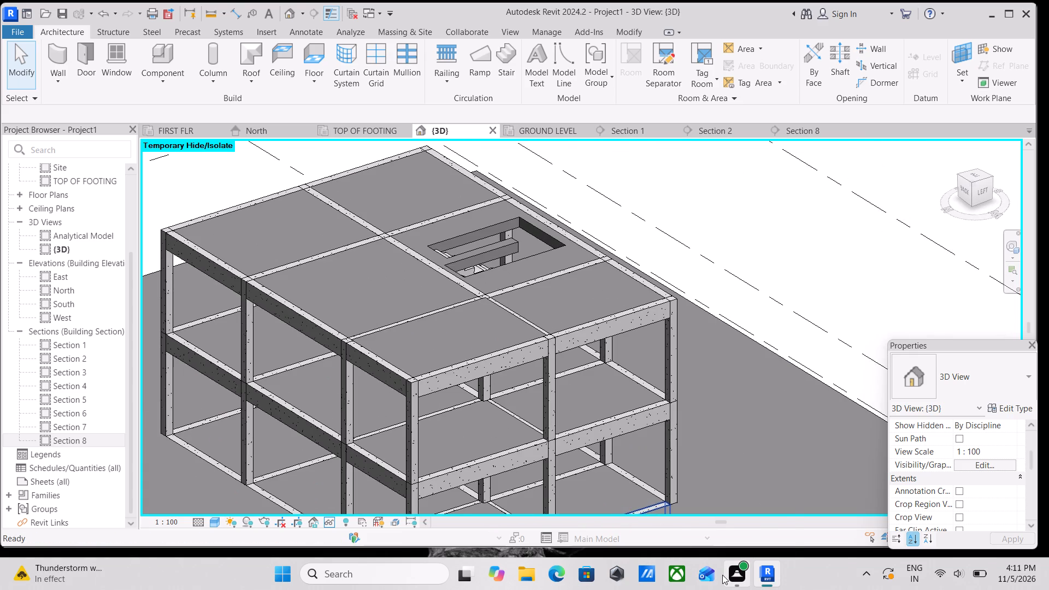
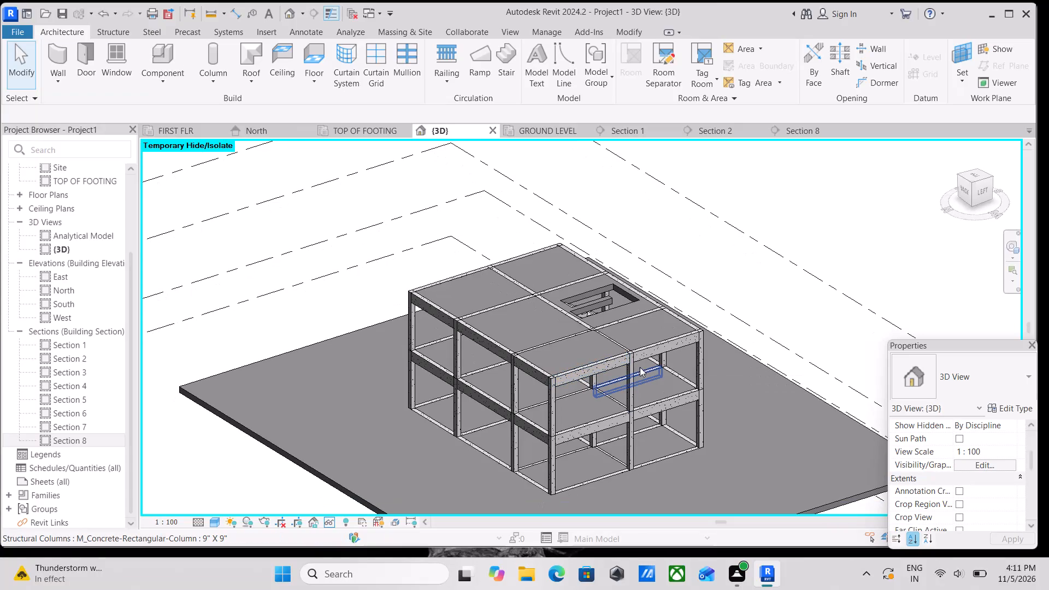
Examine the two-storey concrete frame in 3D from several angles, including its beams, columns, slab openings and both stair flights.
{"action": "scroll", "coordinate": [617, 366], "scroll_direction": "down", "scroll_amount": 2}
{"action": "scroll", "coordinate": [585, 412], "scroll_direction": "up", "scroll_amount": 3}
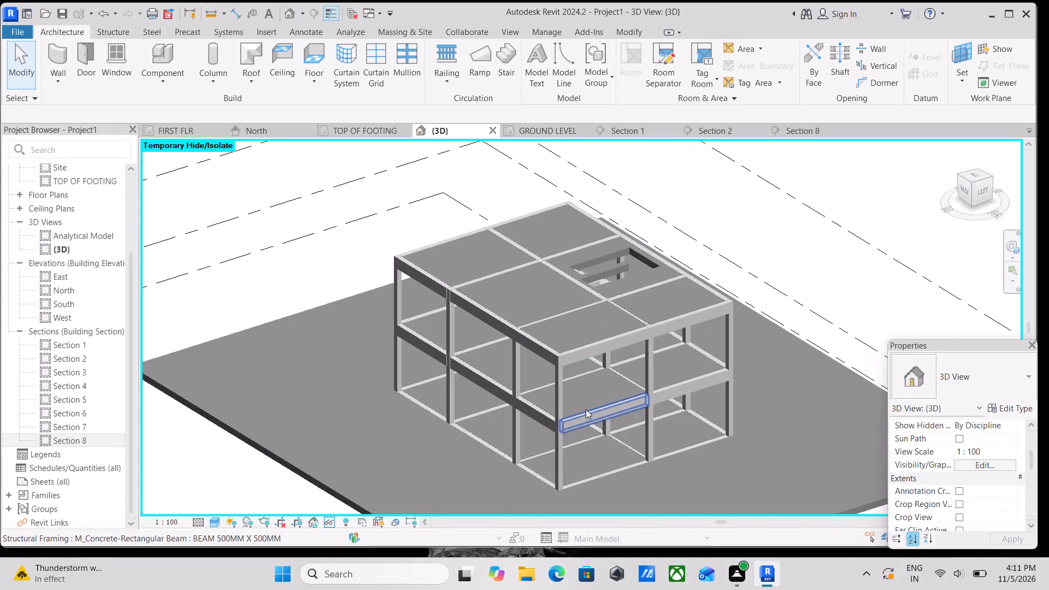
{"action": "middle_click_drag", "start_coordinate": [587, 407], "coordinate": [607, 353]}
{"action": "scroll", "coordinate": [590, 400], "scroll_direction": "up", "scroll_amount": 3}
{"action": "middle_click_drag", "start_coordinate": [602, 365], "coordinate": [604, 319]}
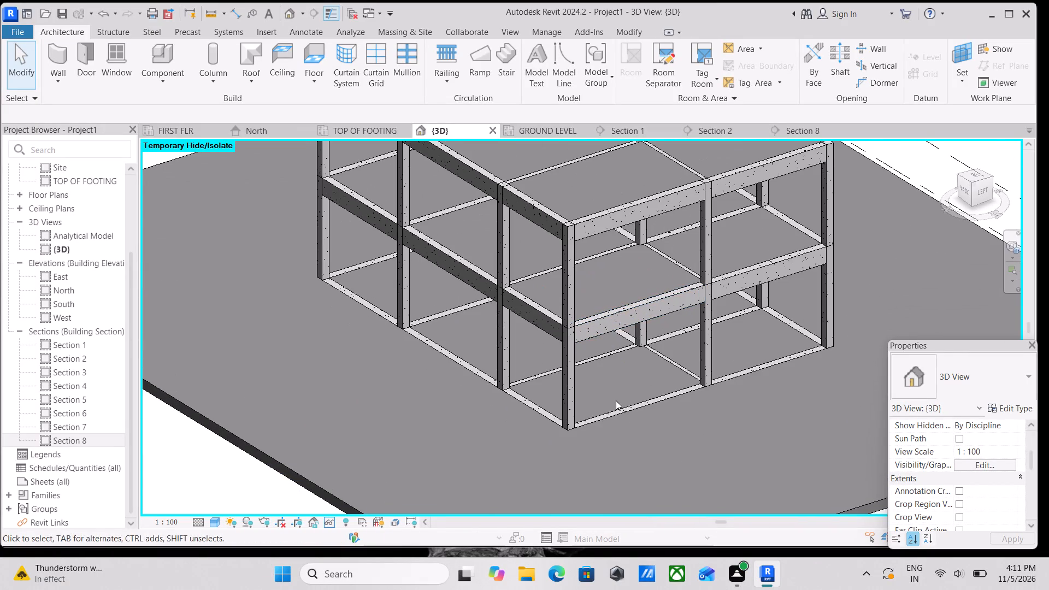
{"action": "middle_click_drag", "start_coordinate": [616, 402], "coordinate": [582, 390], "text": "shift"}
{"action": "middle_click_drag", "start_coordinate": [585, 385], "coordinate": [628, 442]}
{"action": "middle_click_drag", "start_coordinate": [621, 429], "coordinate": [505, 414], "text": "shift"}
{"action": "middle_click_drag", "start_coordinate": [506, 414], "coordinate": [633, 417]}
{"action": "middle_click_drag", "start_coordinate": [598, 409], "coordinate": [658, 411], "text": "shift"}
{"action": "middle_click_drag", "start_coordinate": [560, 398], "coordinate": [641, 356], "text": "shift"}
{"action": "middle_click_drag", "start_coordinate": [630, 364], "coordinate": [555, 396]}
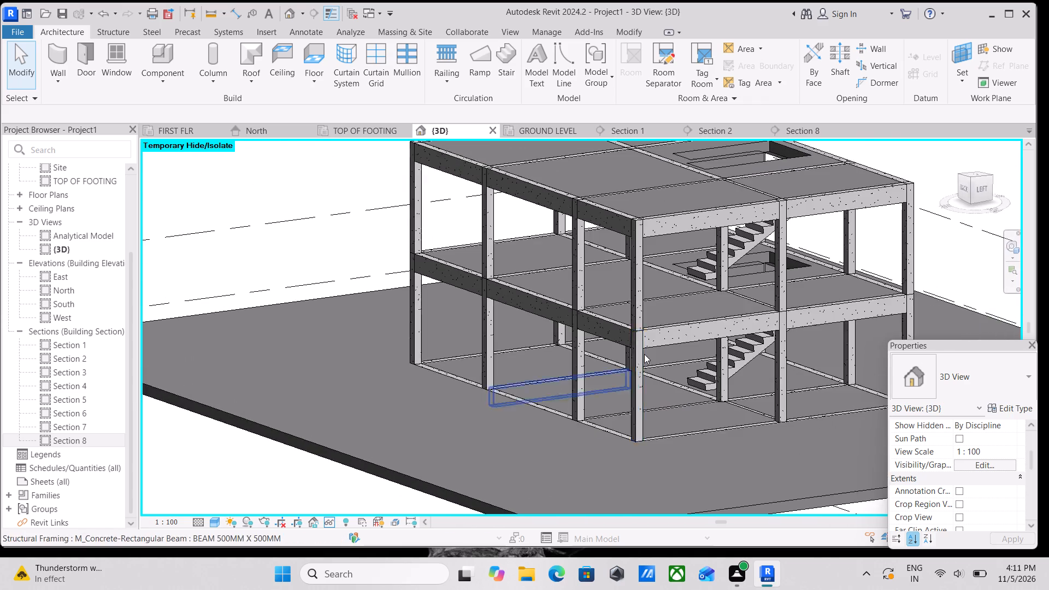
{"action": "middle_click_drag", "start_coordinate": [635, 358], "coordinate": [534, 382]}
{"action": "middle_click_drag", "start_coordinate": [635, 340], "coordinate": [535, 365]}
{"action": "scroll", "coordinate": [544, 398], "scroll_direction": "up", "scroll_amount": 2}
{"action": "middle_click_drag", "start_coordinate": [437, 393], "coordinate": [446, 385]}
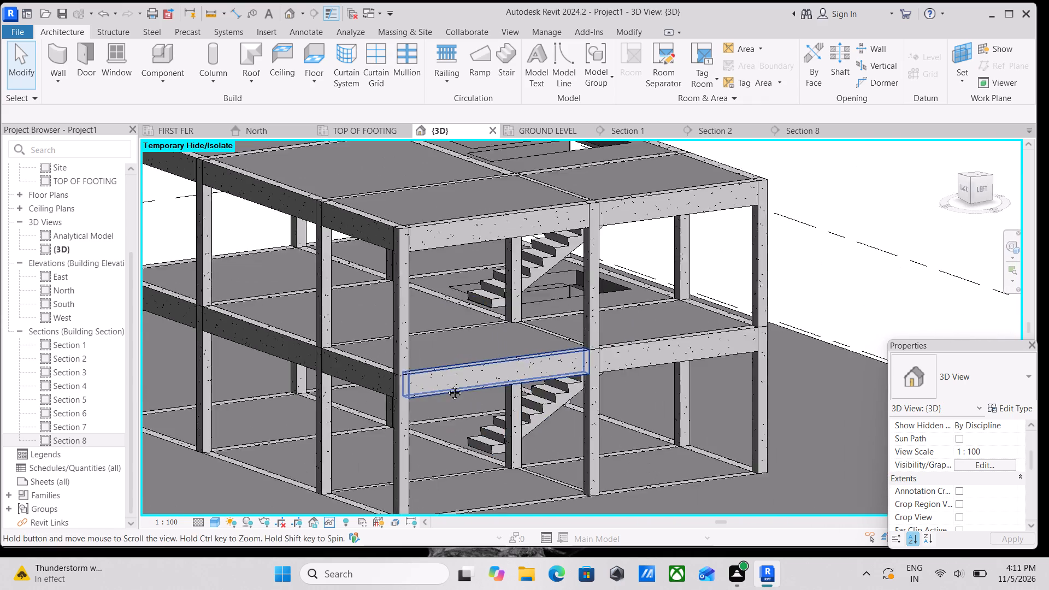
{"action": "middle_click_drag", "start_coordinate": [446, 385], "coordinate": [475, 362]}
{"action": "middle_click_drag", "start_coordinate": [453, 326], "coordinate": [454, 361]}
{"action": "scroll", "coordinate": [473, 359], "scroll_direction": "down", "scroll_amount": 3}
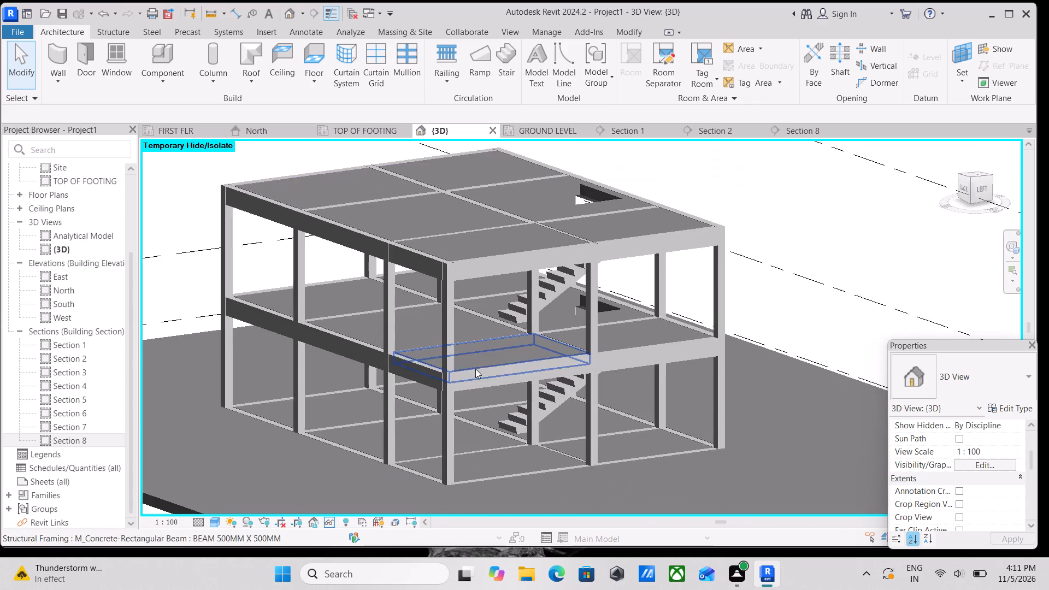
{"action": "scroll", "coordinate": [296, 370], "scroll_direction": "down", "scroll_amount": 2}
{"action": "middle_click_drag", "start_coordinate": [545, 355], "coordinate": [635, 304]}
{"action": "scroll", "coordinate": [545, 355], "scroll_direction": "up", "scroll_amount": 1}
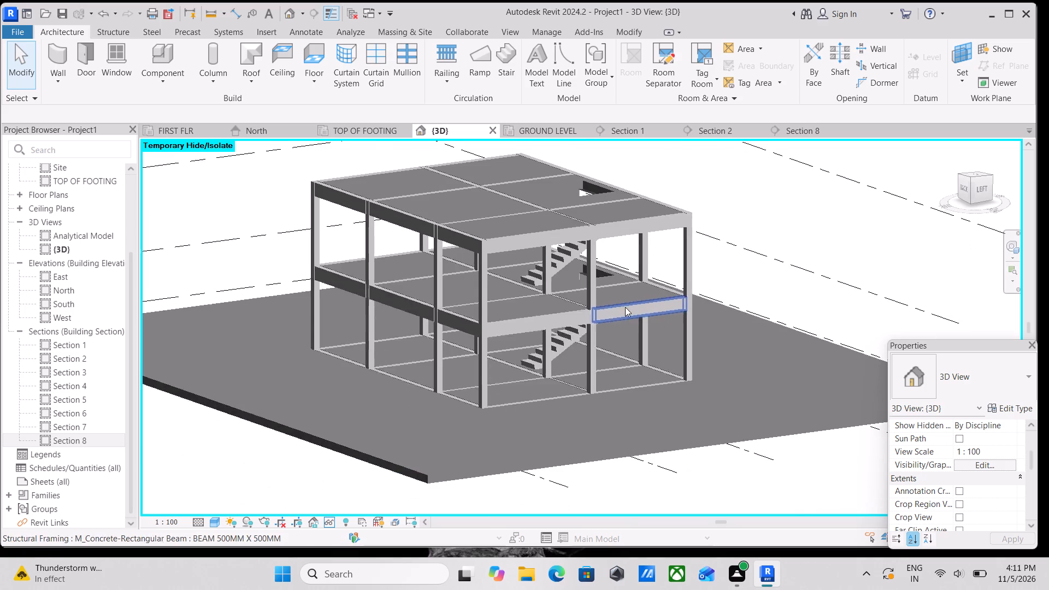
{"action": "scroll", "coordinate": [569, 320], "scroll_direction": "up", "scroll_amount": 5}
{"action": "scroll", "coordinate": [595, 295], "scroll_direction": "down", "scroll_amount": 1}
{"action": "middle_click_drag", "start_coordinate": [595, 295], "coordinate": [628, 341]}
{"action": "scroll", "coordinate": [618, 343], "scroll_direction": "down", "scroll_amount": 1}
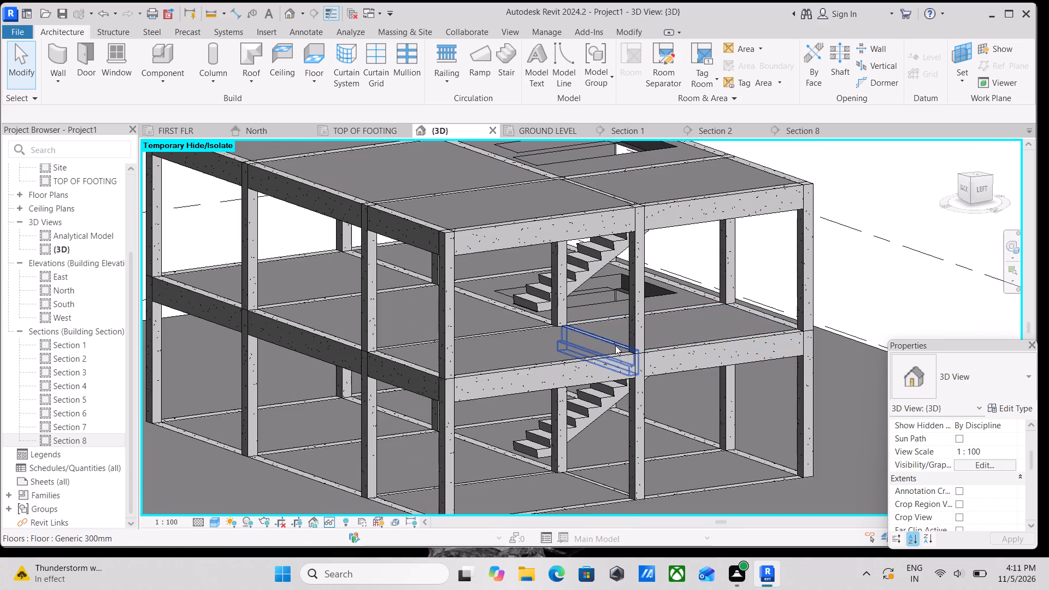
{"action": "scroll", "coordinate": [615, 345], "scroll_direction": "down", "scroll_amount": 1}
{"action": "middle_click_drag", "start_coordinate": [603, 362], "coordinate": [670, 369]}
{"action": "scroll", "coordinate": [699, 364], "scroll_direction": "up", "scroll_amount": 3}
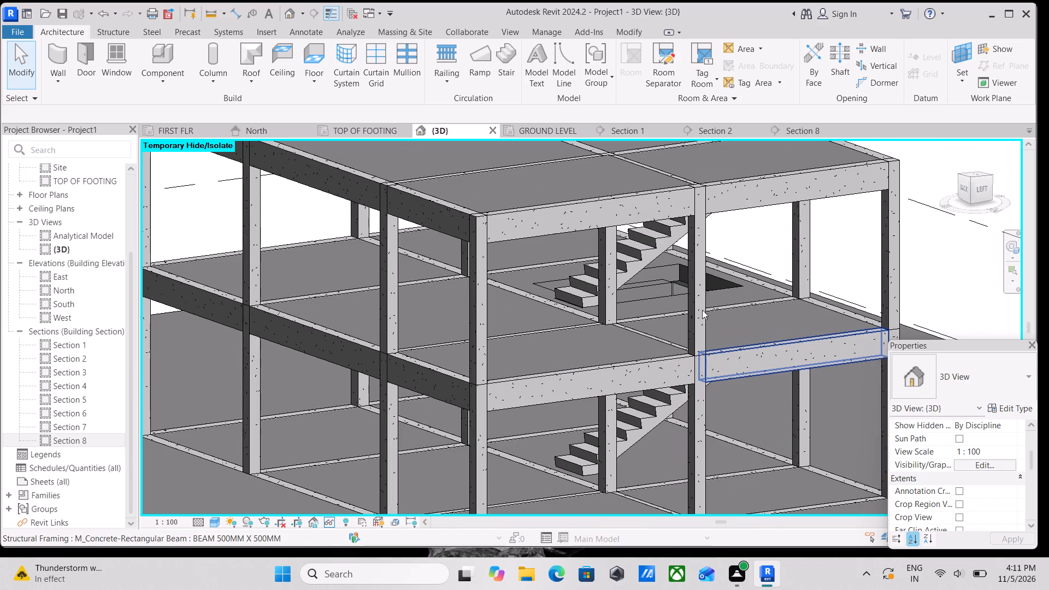
{"action": "middle_click_drag", "start_coordinate": [705, 287], "coordinate": [668, 364]}
{"action": "scroll", "coordinate": [668, 364], "scroll_direction": "down", "scroll_amount": 3}
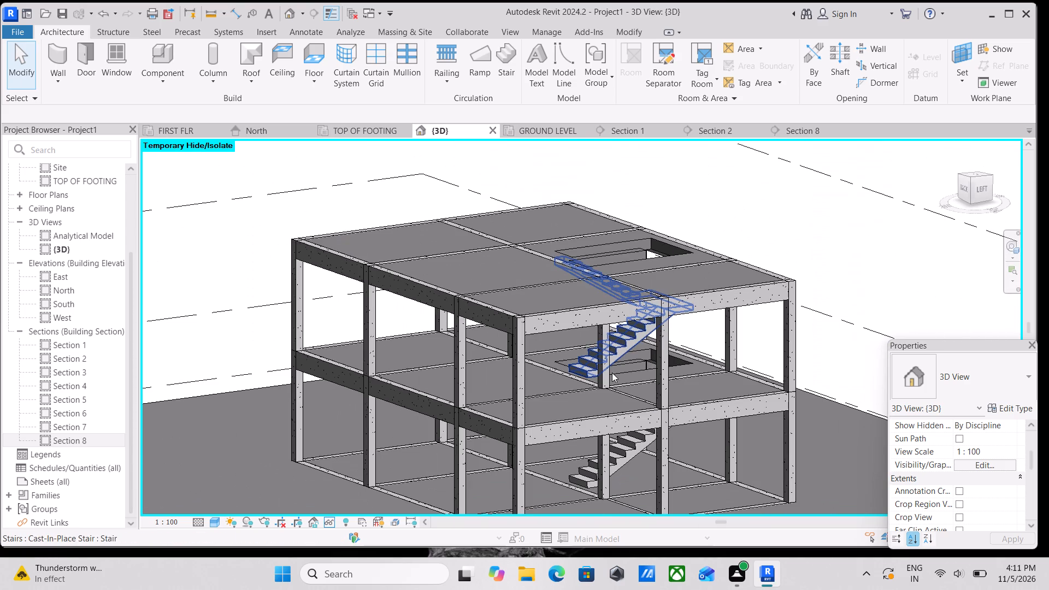
Open the Rendering settings for the 3D view and set the render quality to High.
{"action": "type", "text": "RR"}
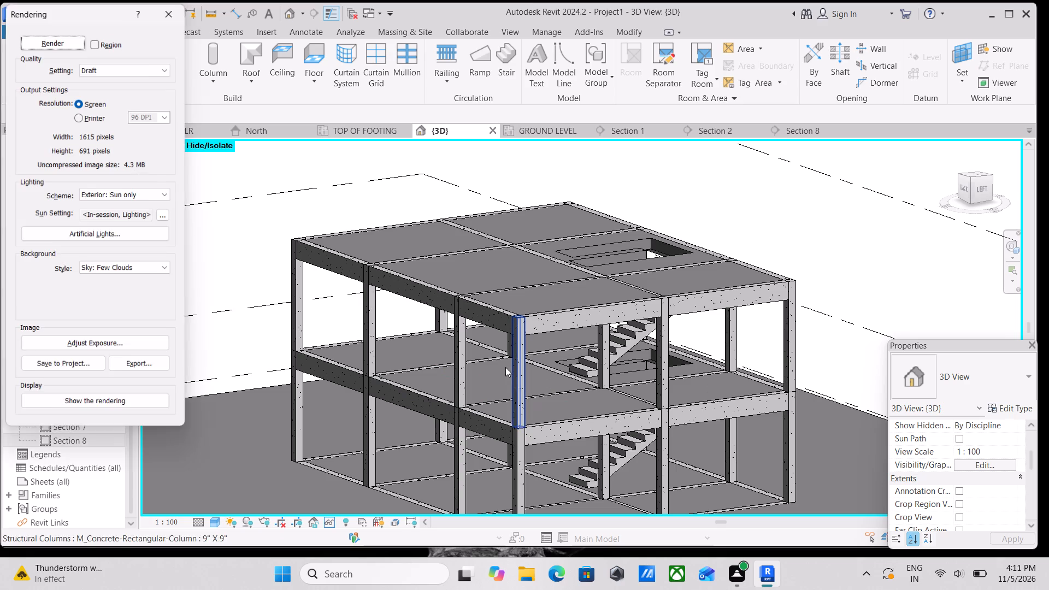
{"action": "scroll", "coordinate": [502, 341], "scroll_direction": "down", "scroll_amount": 2}
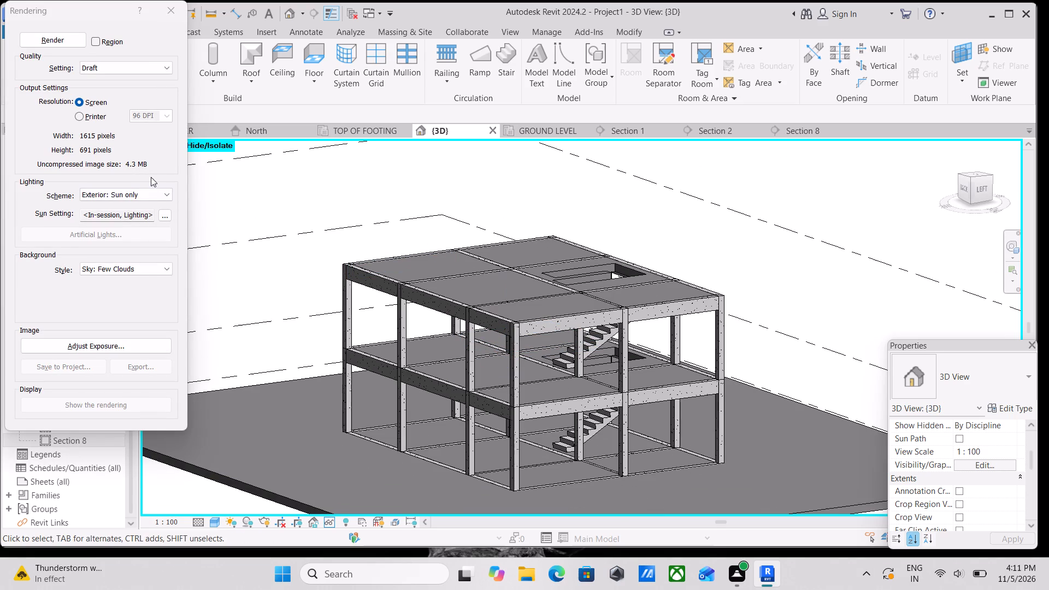
{"action": "left_click", "coordinate": [153, 69]}
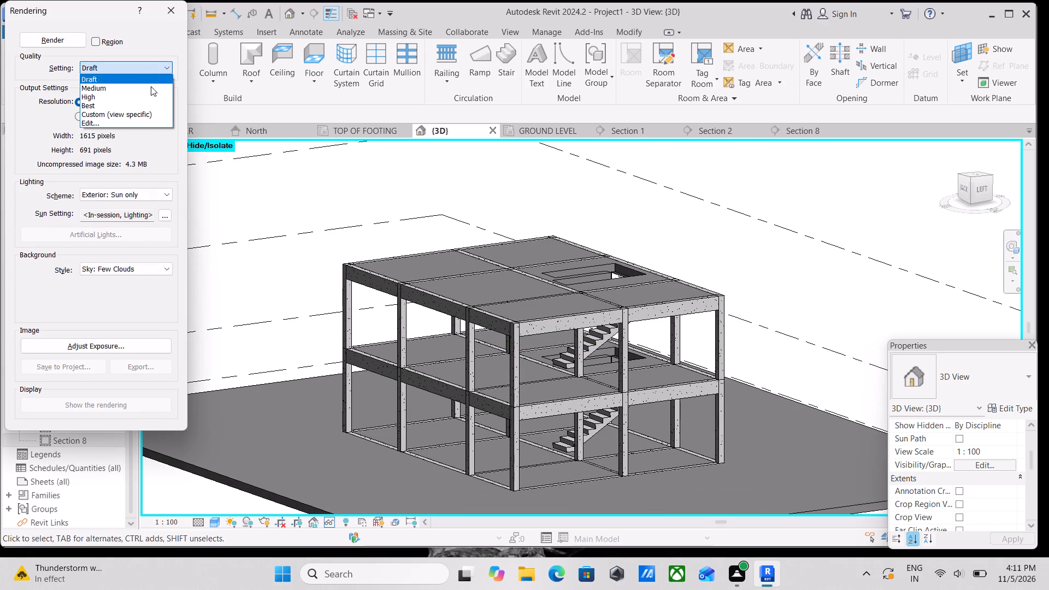
{"action": "left_click", "coordinate": [144, 99]}
Enable a render region and tighten its edges around the building frame to about 686 by 425 pixels.
{"action": "scroll", "coordinate": [502, 337], "scroll_direction": "down", "scroll_amount": 2}
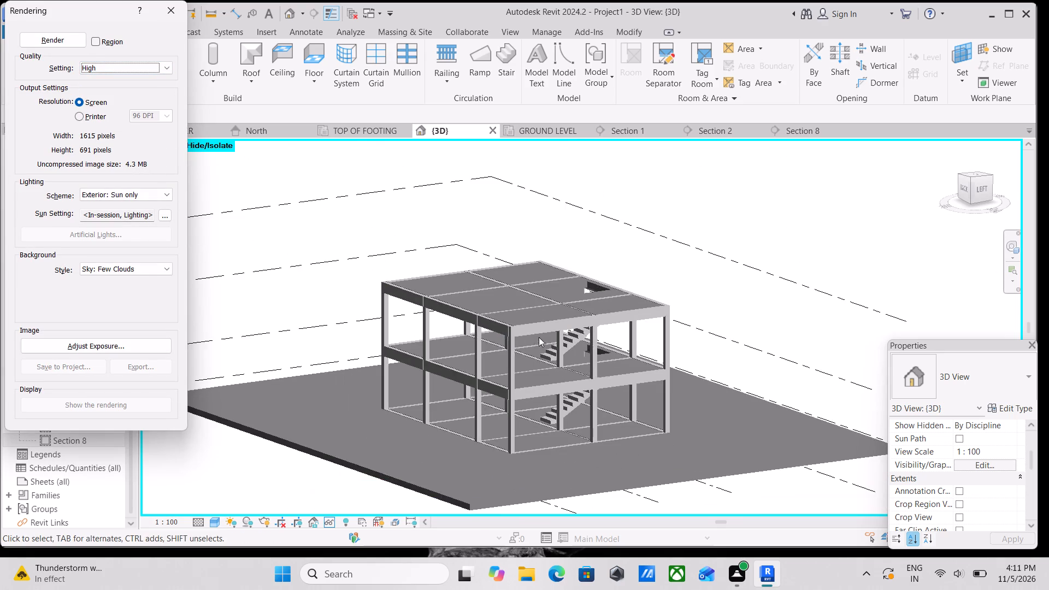
{"action": "scroll", "coordinate": [541, 337], "scroll_direction": "down", "scroll_amount": 2}
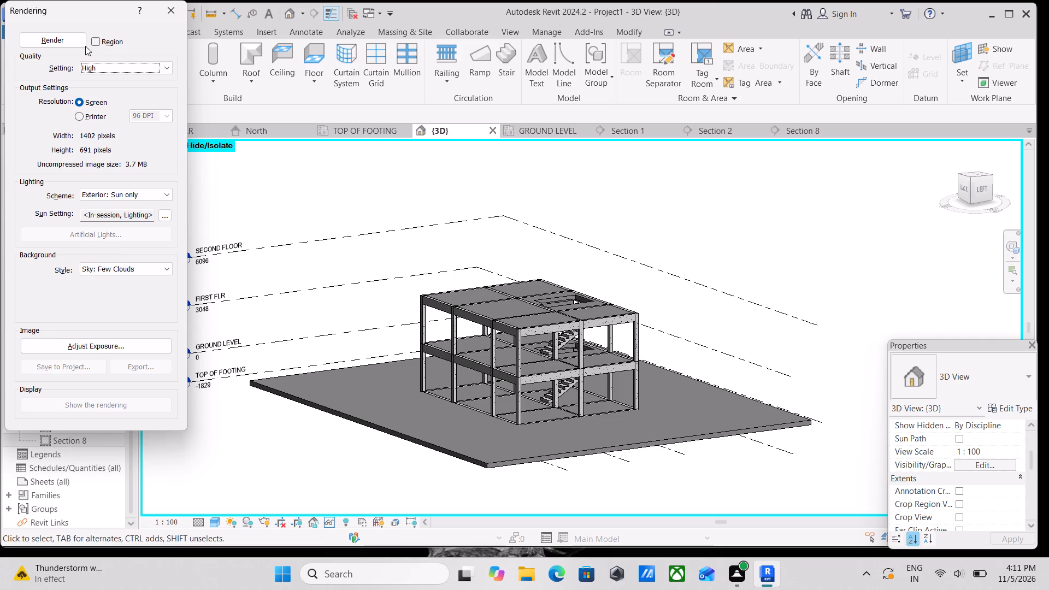
{"action": "left_click", "coordinate": [94, 39]}
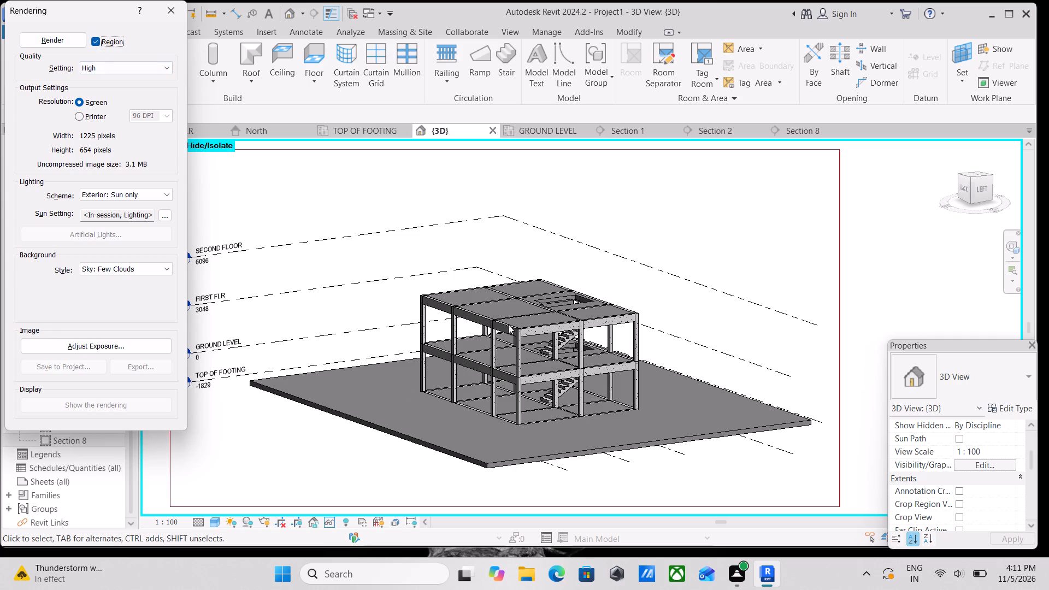
{"action": "scroll", "coordinate": [598, 349], "scroll_direction": "down", "scroll_amount": 1}
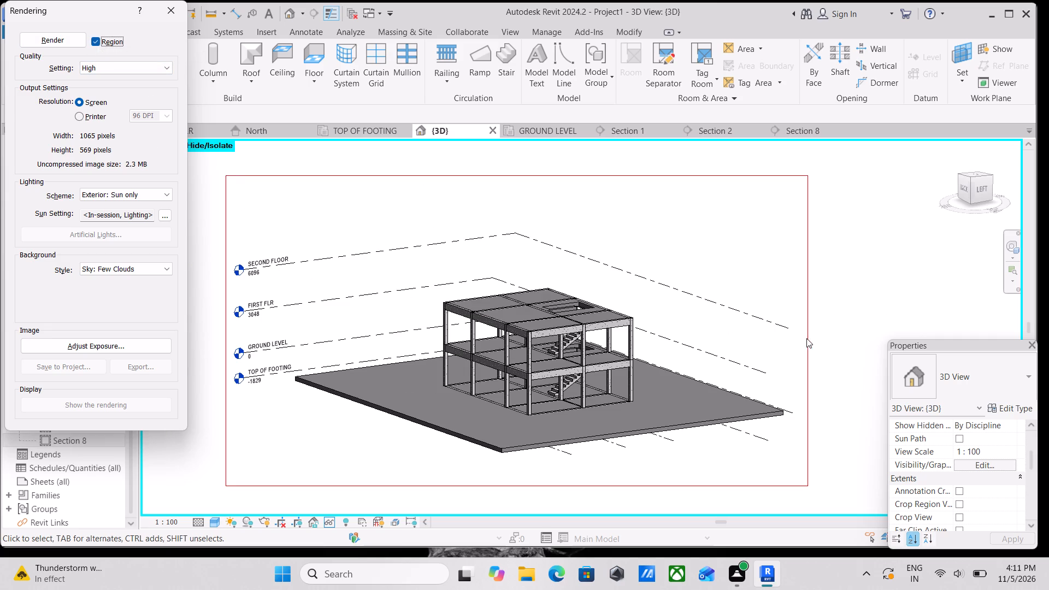
{"action": "left_click", "coordinate": [809, 339]}
{"action": "left_click_drag", "start_coordinate": [809, 331], "coordinate": [758, 347]}
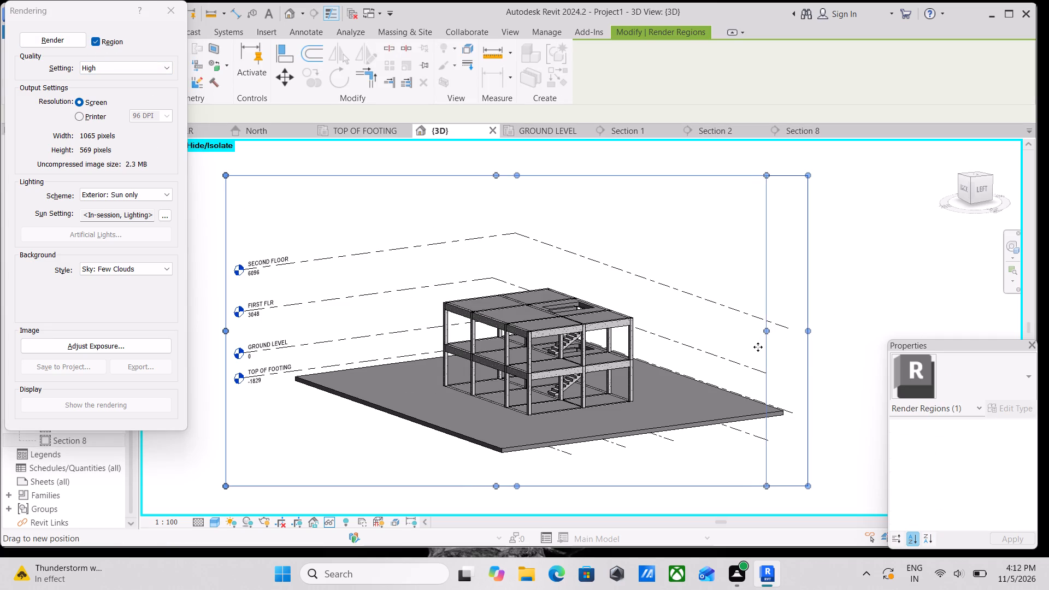
{"action": "left_click_drag", "start_coordinate": [758, 347], "coordinate": [665, 347]}
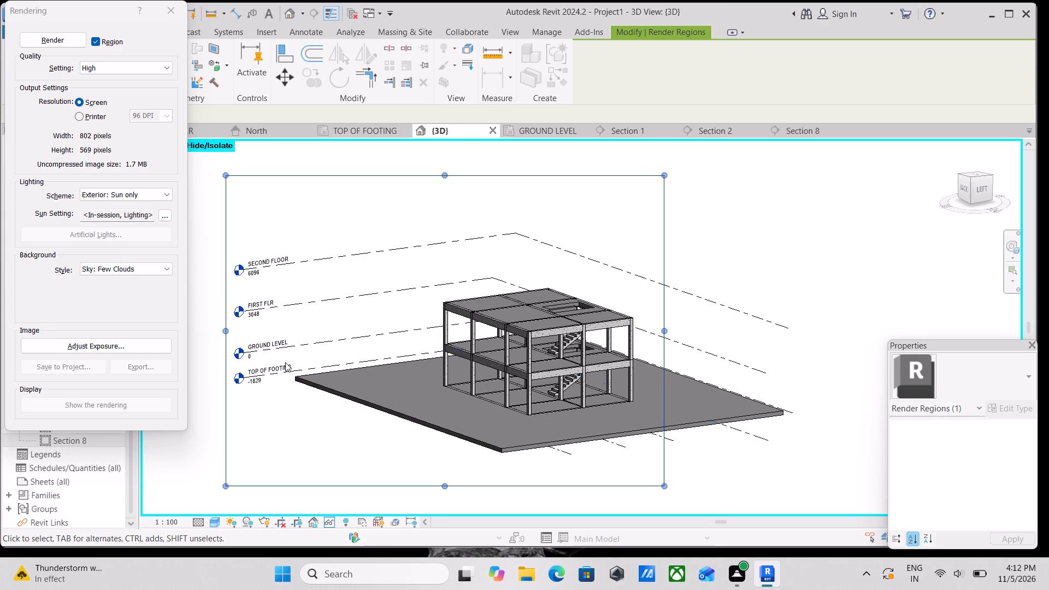
{"action": "left_click_drag", "start_coordinate": [226, 327], "coordinate": [383, 333]}
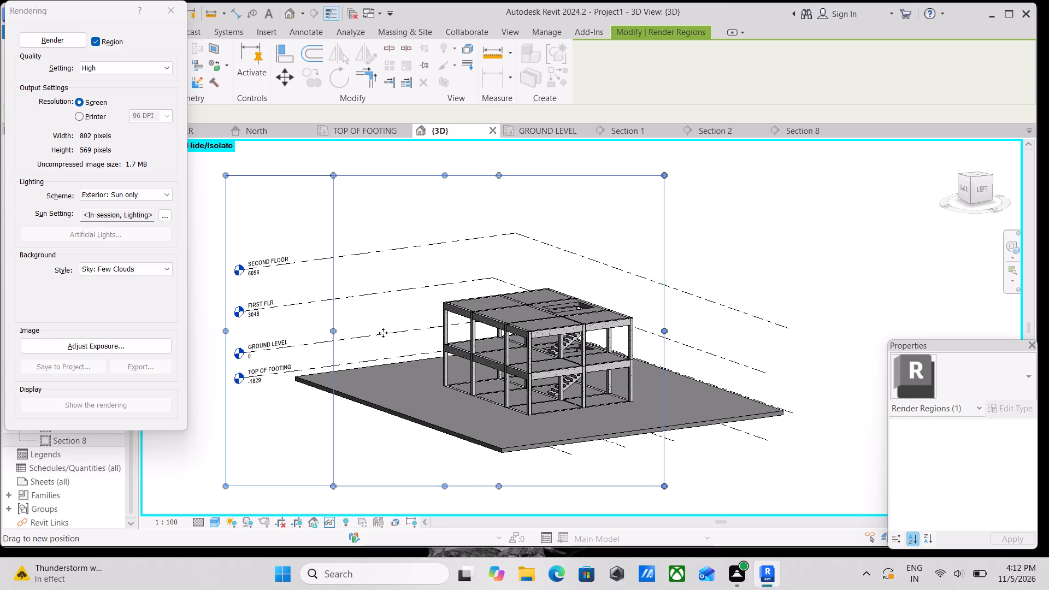
{"action": "left_click_drag", "start_coordinate": [383, 333], "coordinate": [418, 333]}
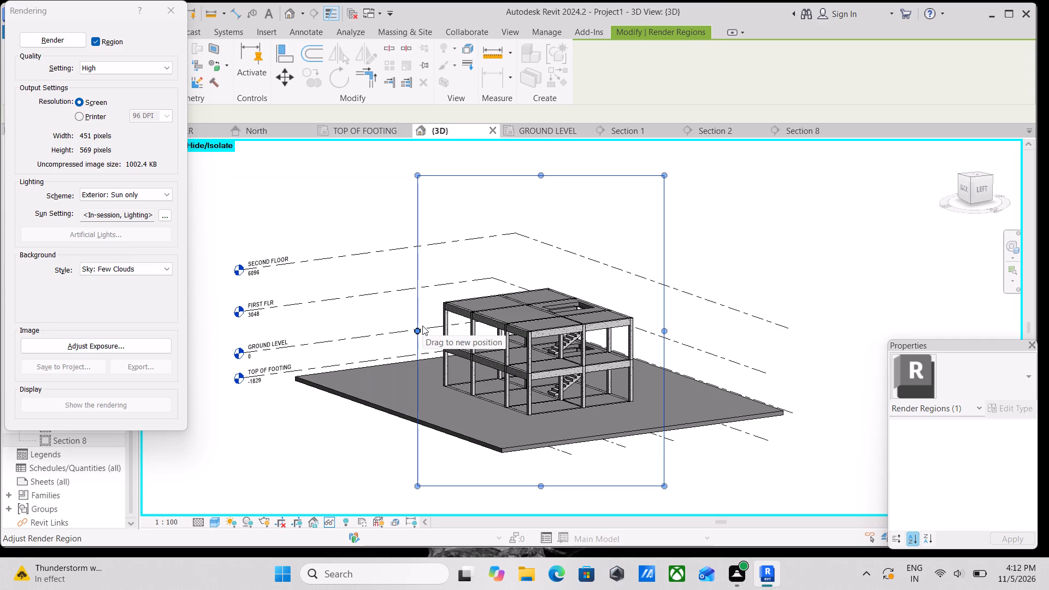
{"action": "left_click_drag", "start_coordinate": [541, 486], "coordinate": [541, 465]}
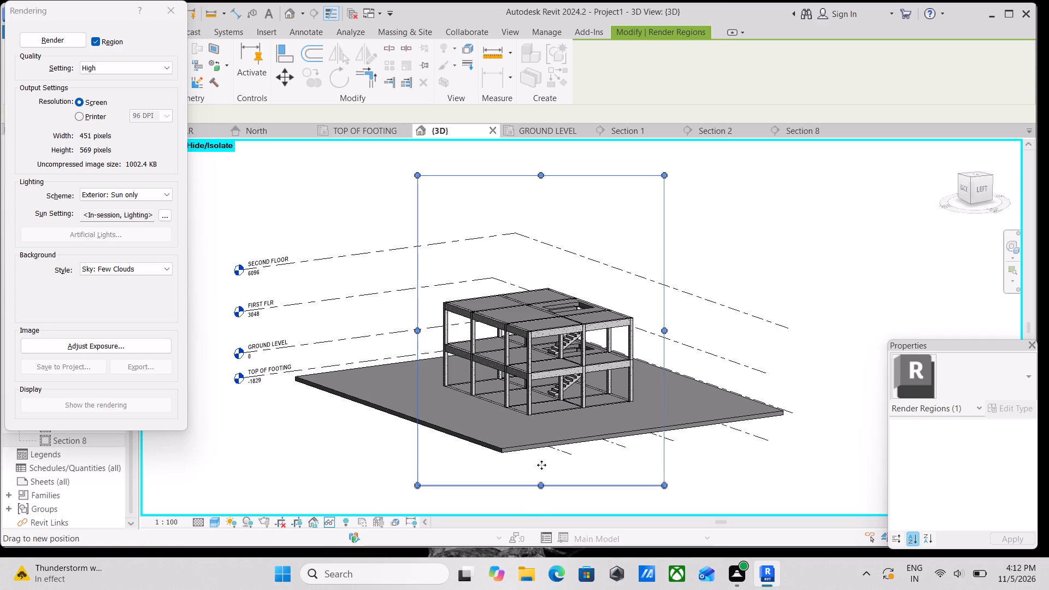
{"action": "left_click_drag", "start_coordinate": [541, 465], "coordinate": [544, 438]}
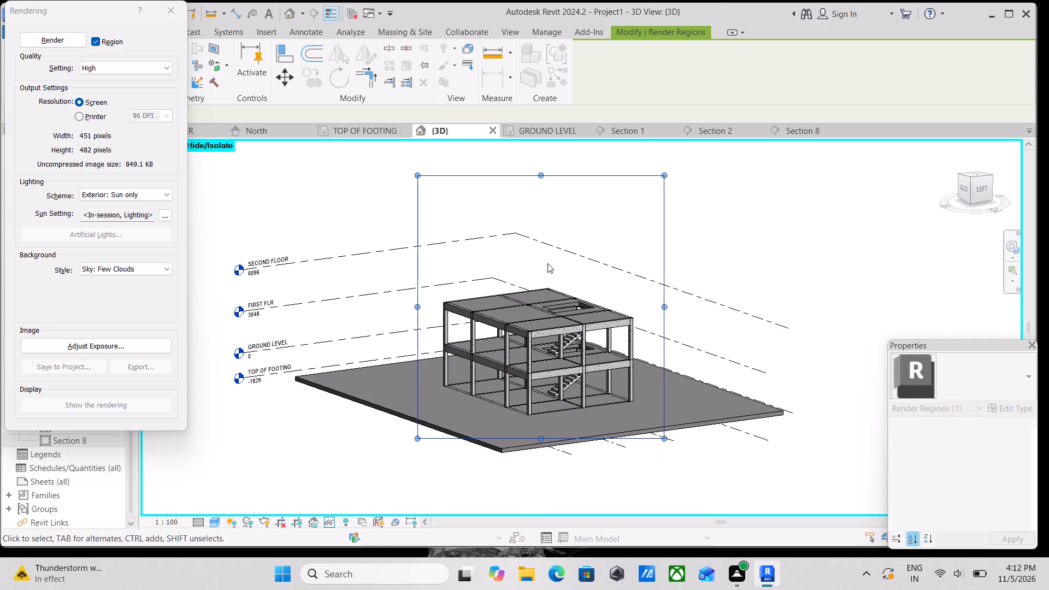
{"action": "left_click_drag", "start_coordinate": [538, 170], "coordinate": [544, 227]}
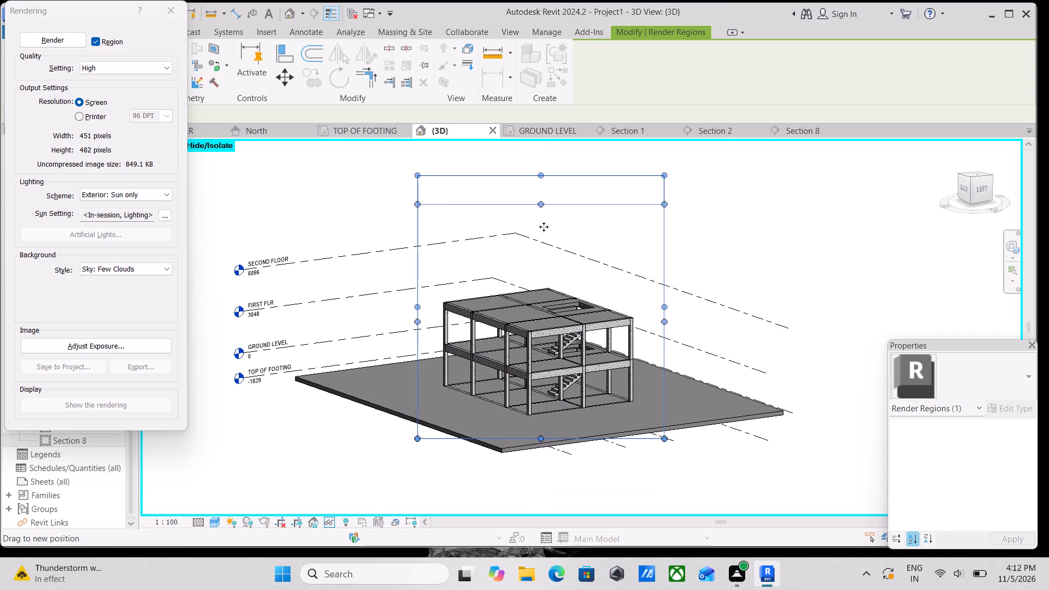
{"action": "left_click_drag", "start_coordinate": [544, 227], "coordinate": [545, 264]}
{"action": "scroll", "coordinate": [556, 405], "scroll_direction": "up", "scroll_amount": 3}
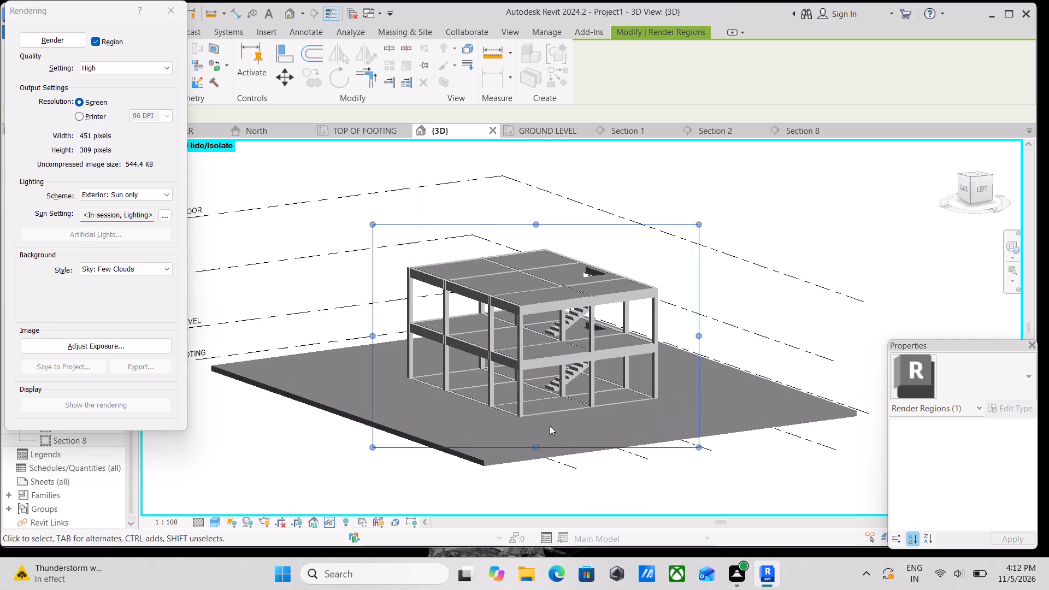
{"action": "left_click_drag", "start_coordinate": [533, 451], "coordinate": [535, 435]}
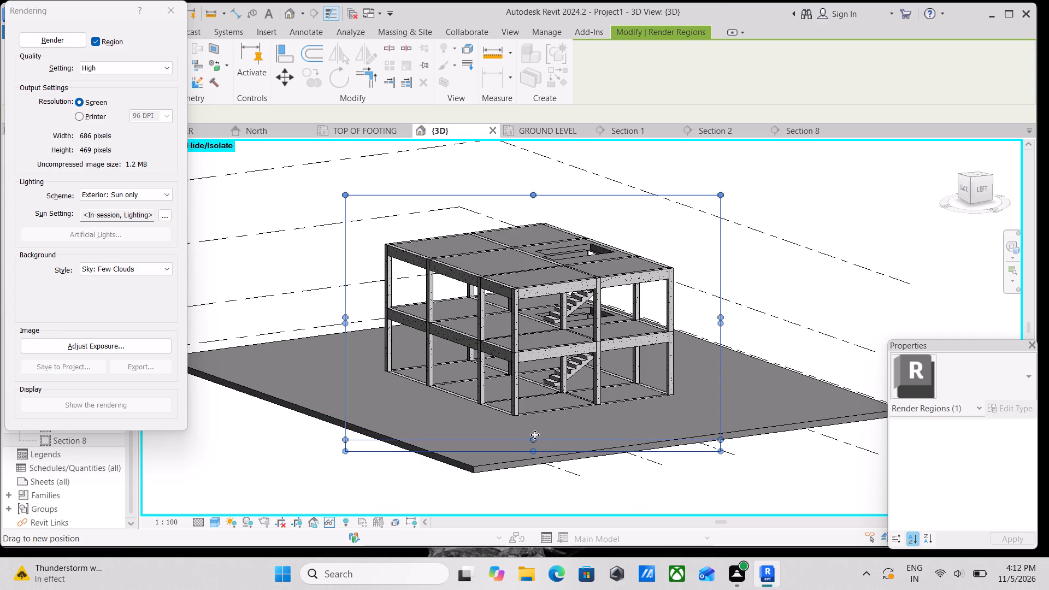
{"action": "left_click_drag", "start_coordinate": [535, 435], "coordinate": [537, 427]}
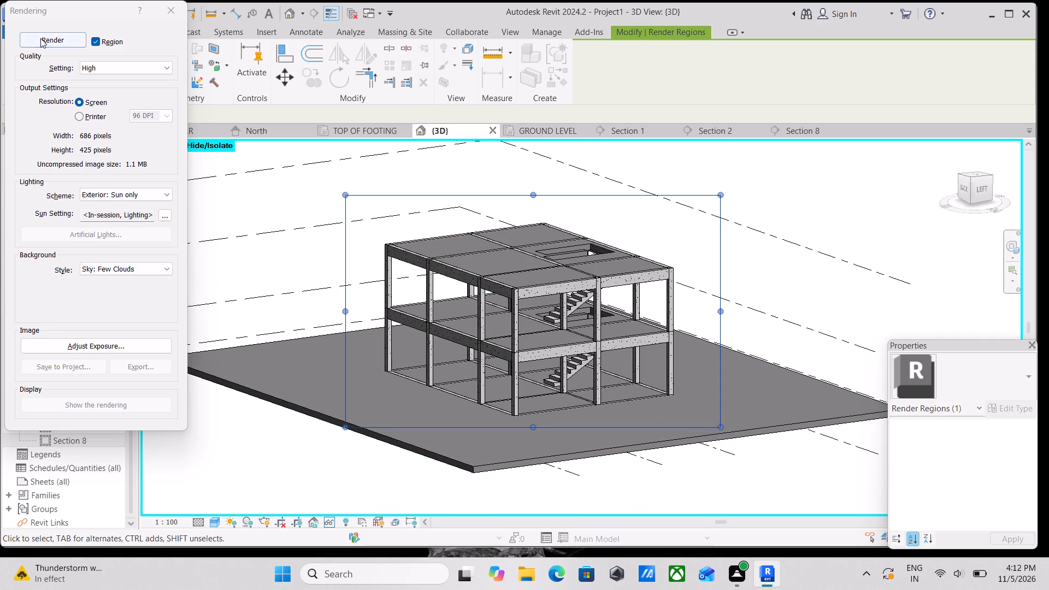
Render the framed region of the building with the current lighting and background.
{"action": "left_click", "coordinate": [42, 38]}
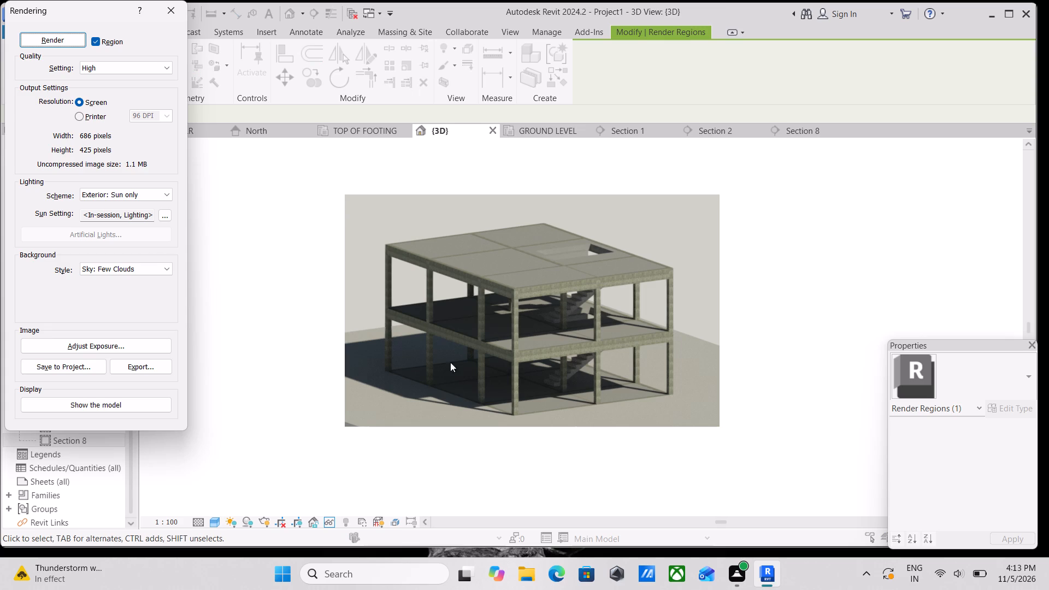
Capture a rectangular screen snip of the rendered building image with Snipping Tool.
{"action": "key", "text": "shift+super+s"}
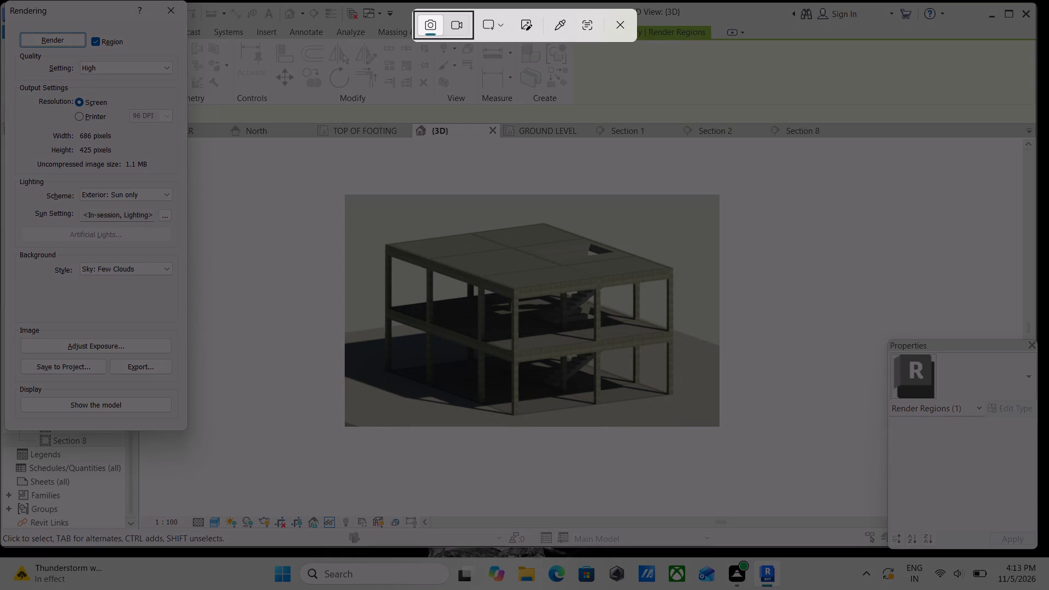
{"action": "left_click_drag", "start_coordinate": [337, 172], "coordinate": [558, 375]}
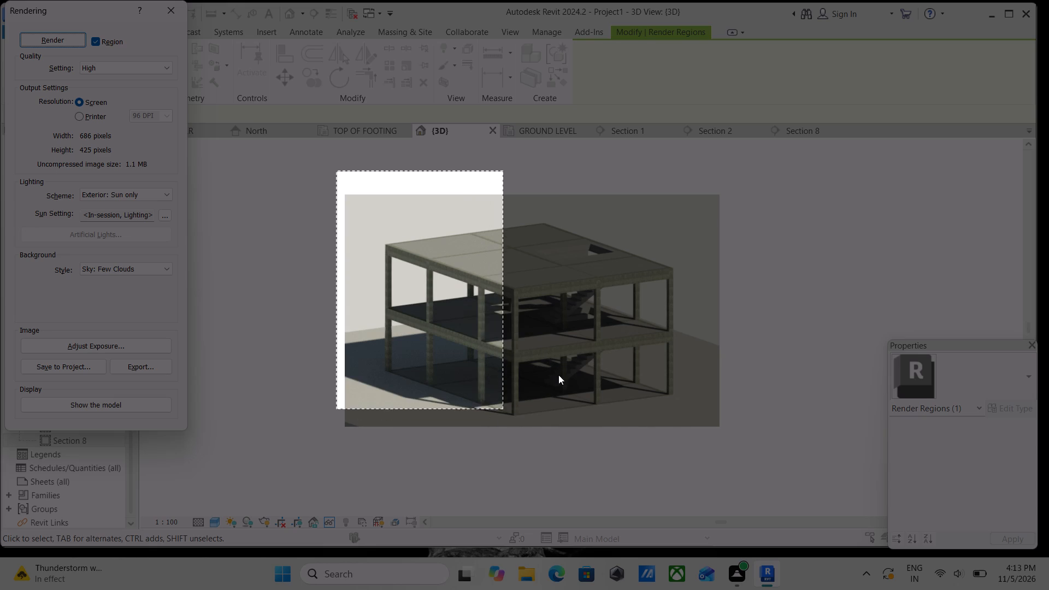
{"action": "left_click_drag", "start_coordinate": [558, 375], "coordinate": [692, 419]}
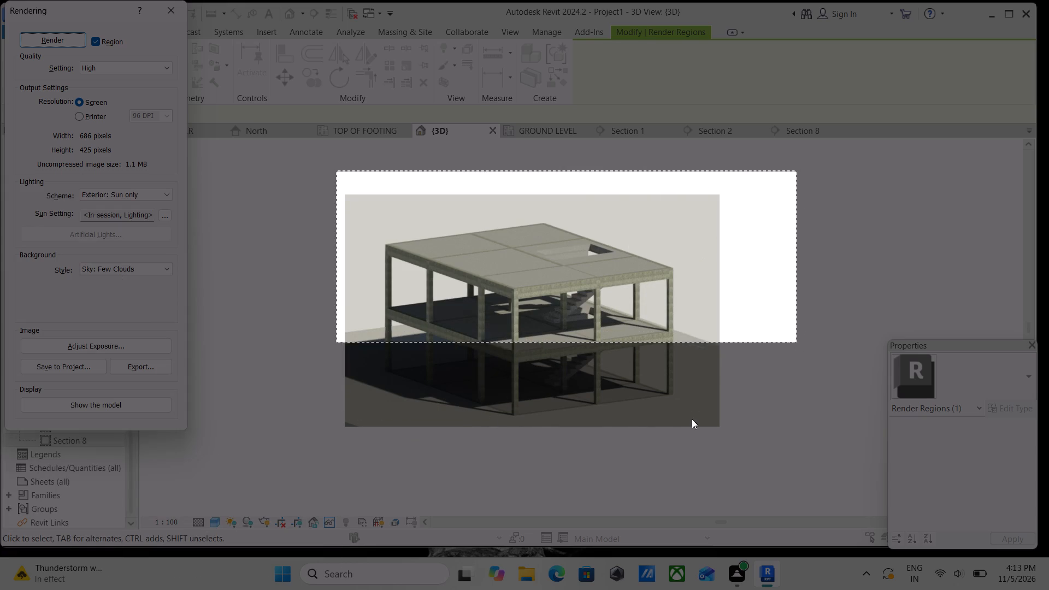
{"action": "left_click_drag", "start_coordinate": [692, 419], "coordinate": [704, 426]}
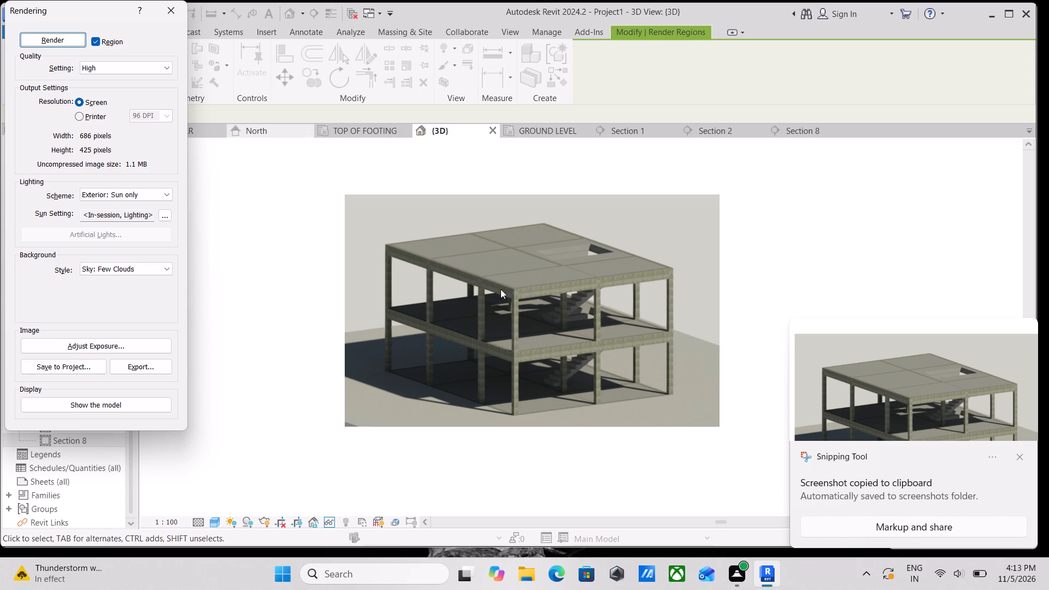
Close the Rendering settings and return to the 3D model display.
{"action": "scroll", "coordinate": [556, 355], "scroll_direction": "up", "scroll_amount": 2}
{"action": "scroll", "coordinate": [565, 361], "scroll_direction": "down", "scroll_amount": 2}
{"action": "middle_click_drag", "start_coordinate": [559, 358], "coordinate": [483, 350]}
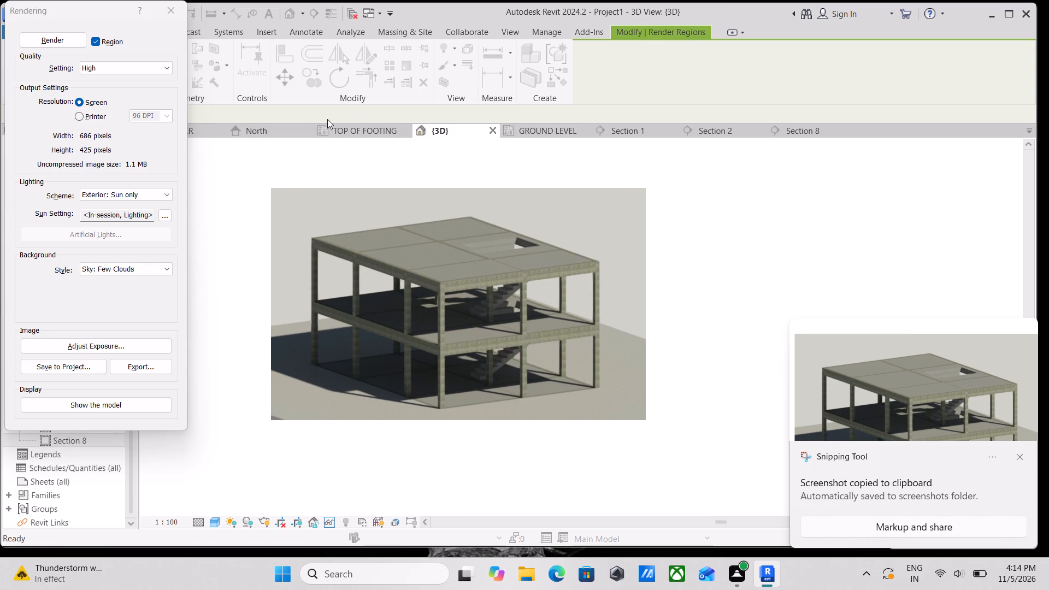
{"action": "left_click", "coordinate": [168, 2]}
Frame the whole building in the 3D view and capture a rectangular screen snip of the shaded model with Snipping Tool.
{"action": "scroll", "coordinate": [410, 327], "scroll_direction": "up", "scroll_amount": 2}
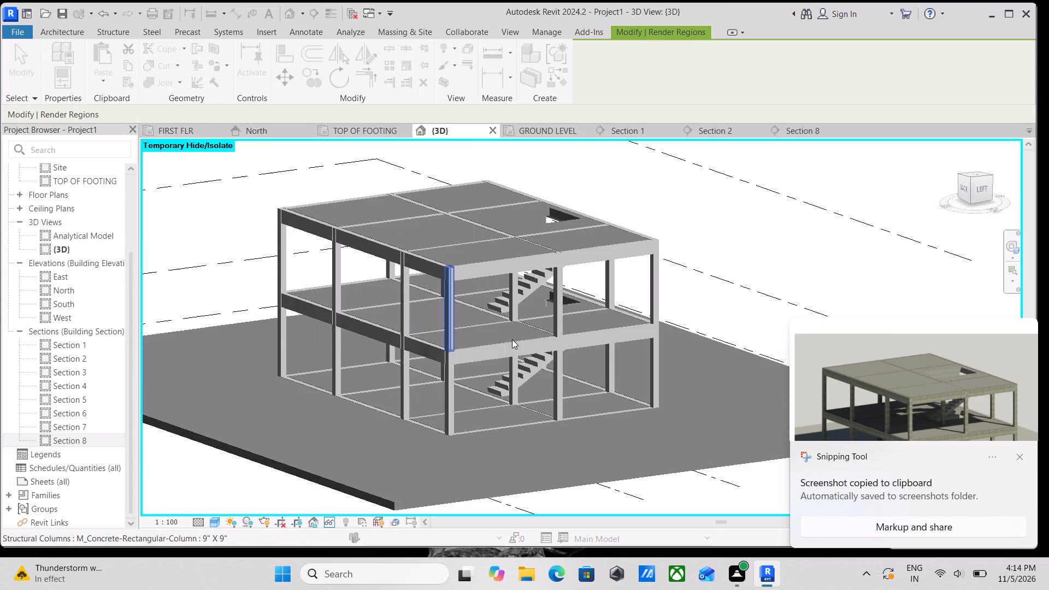
{"action": "scroll", "coordinate": [528, 335], "scroll_direction": "down", "scroll_amount": 1}
{"action": "middle_click_drag", "start_coordinate": [527, 332], "coordinate": [523, 316]}
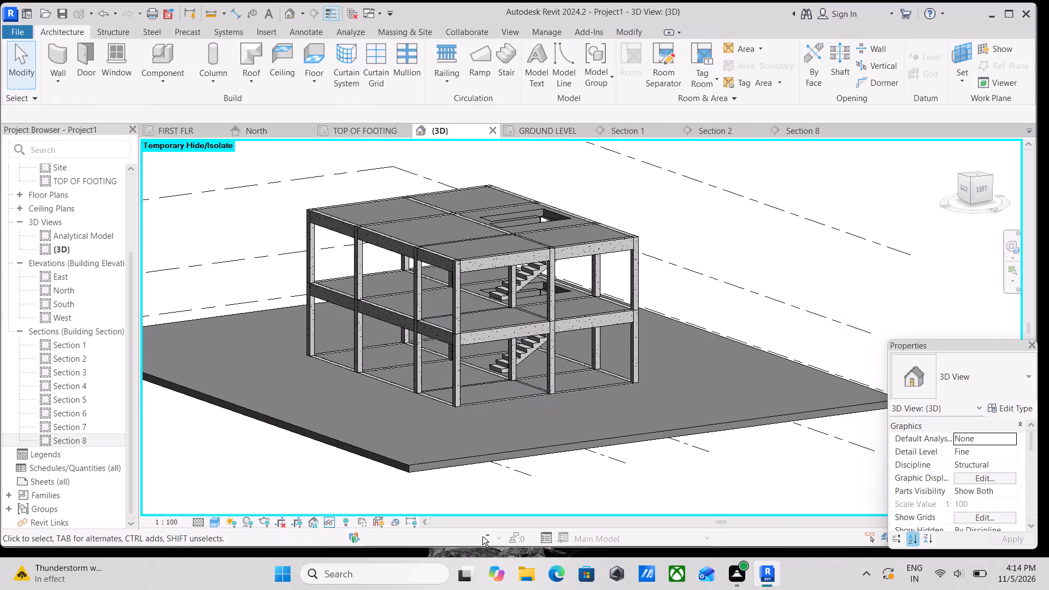
{"action": "key", "text": "shift+super+s"}
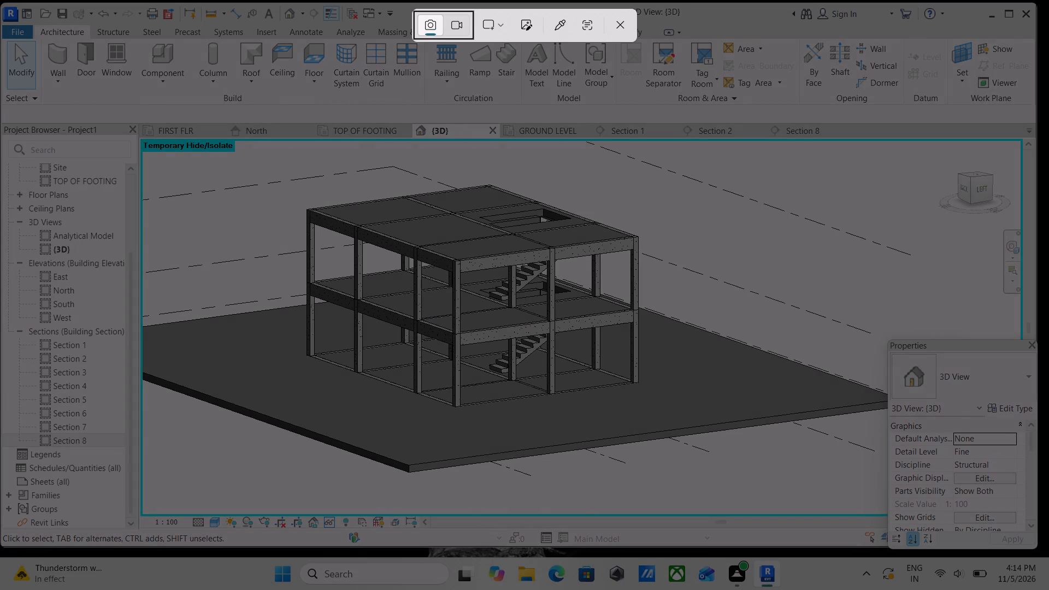
{"action": "left_click_drag", "start_coordinate": [215, 173], "coordinate": [691, 455]}
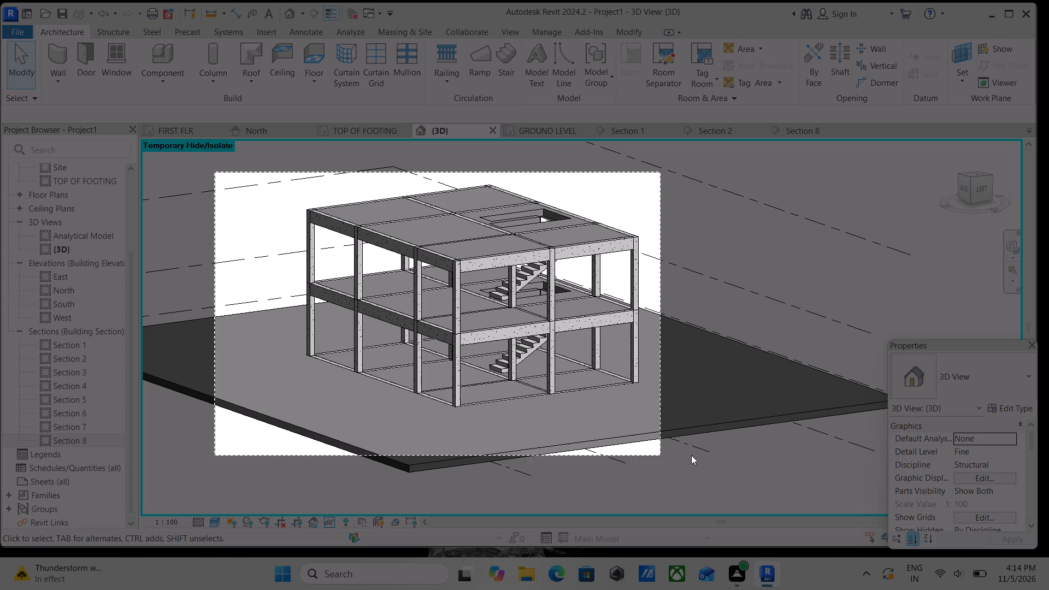
{"action": "left_click_drag", "start_coordinate": [691, 455], "coordinate": [701, 450]}
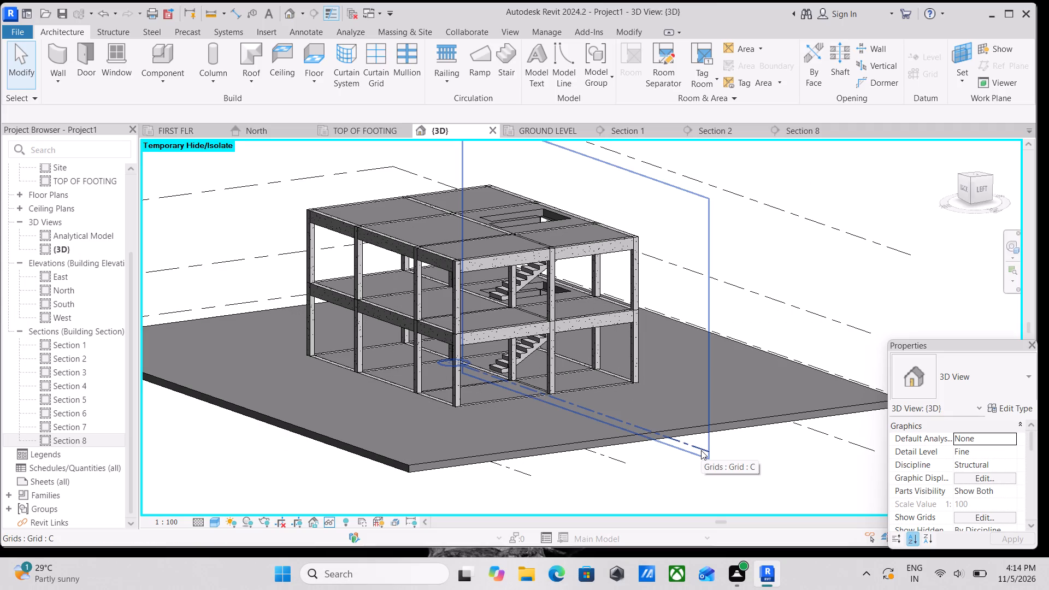
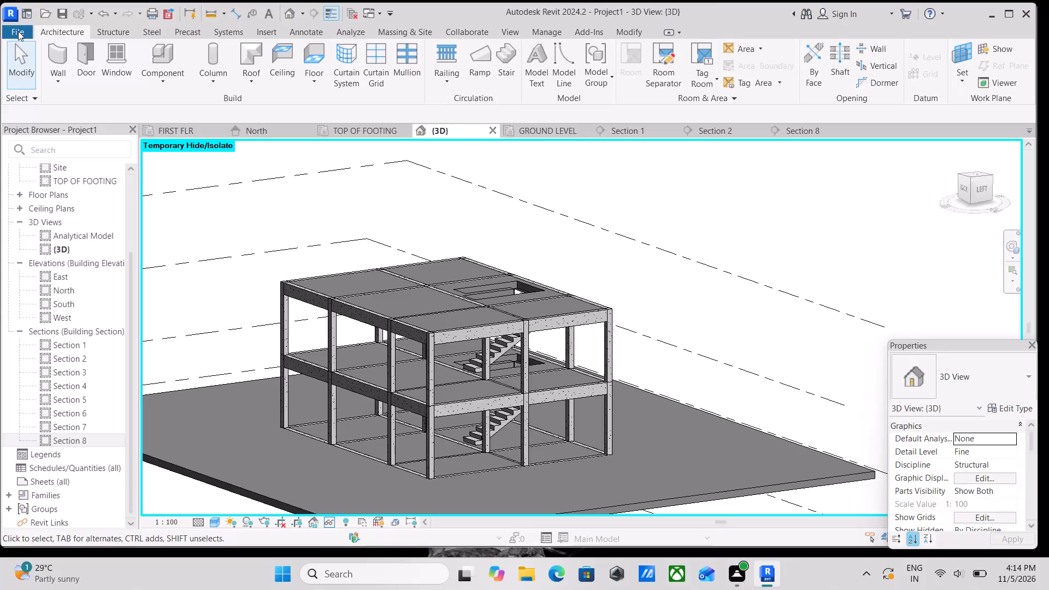
Save the model as a Revit project file named REVIT STRUCTURE 890 on the Desktop.
{"action": "left_click", "coordinate": [18, 31]}
{"action": "left_click", "coordinate": [86, 211]}
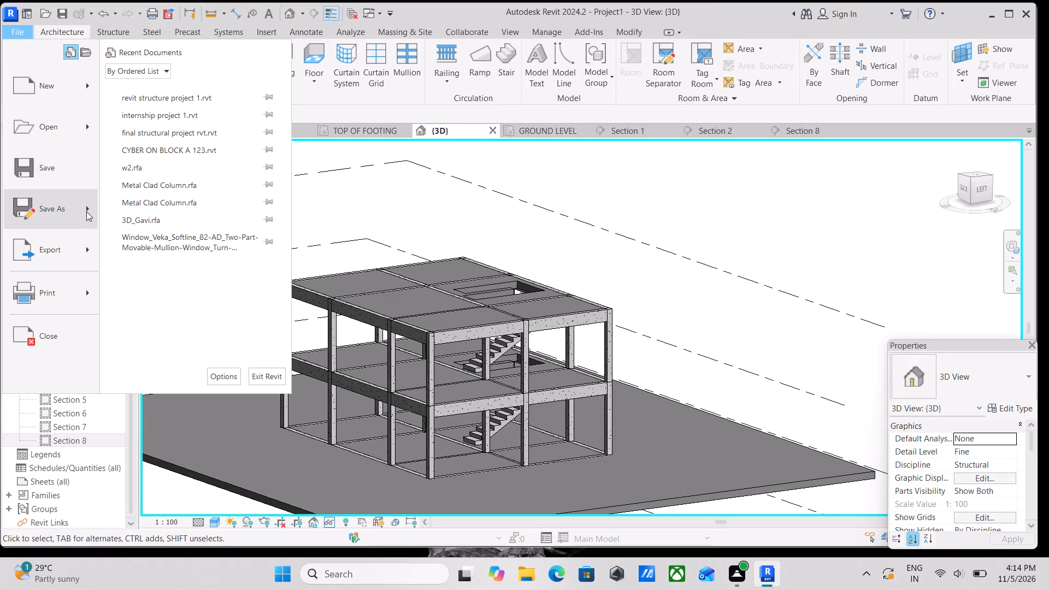
{"action": "left_click", "coordinate": [204, 157]}
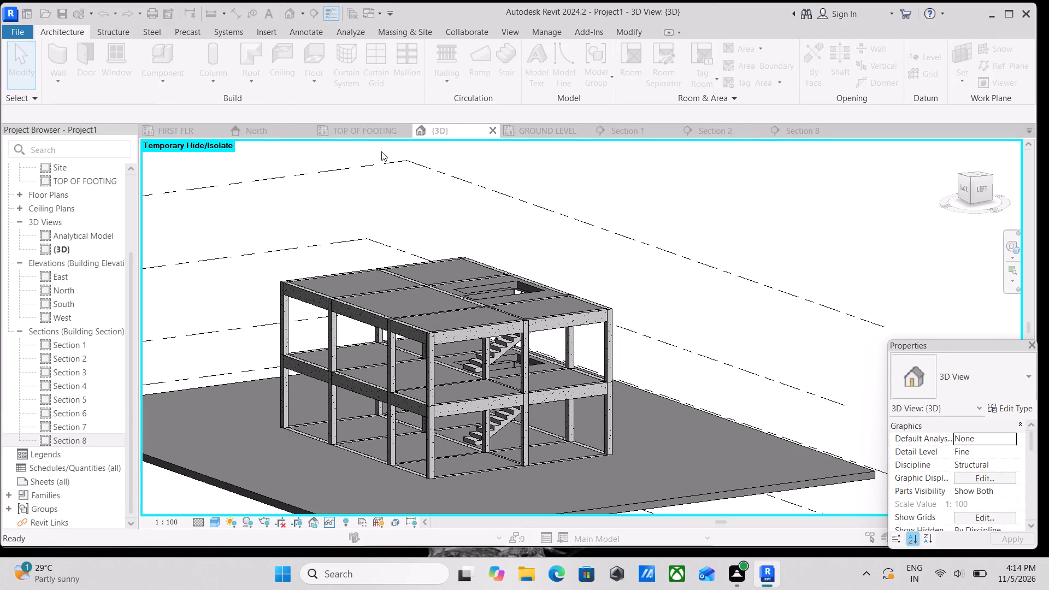
{"action": "scroll", "coordinate": [376, 211], "scroll_direction": "down", "scroll_amount": 2}
{"action": "scroll", "coordinate": [329, 293], "scroll_direction": "down", "scroll_amount": 1}
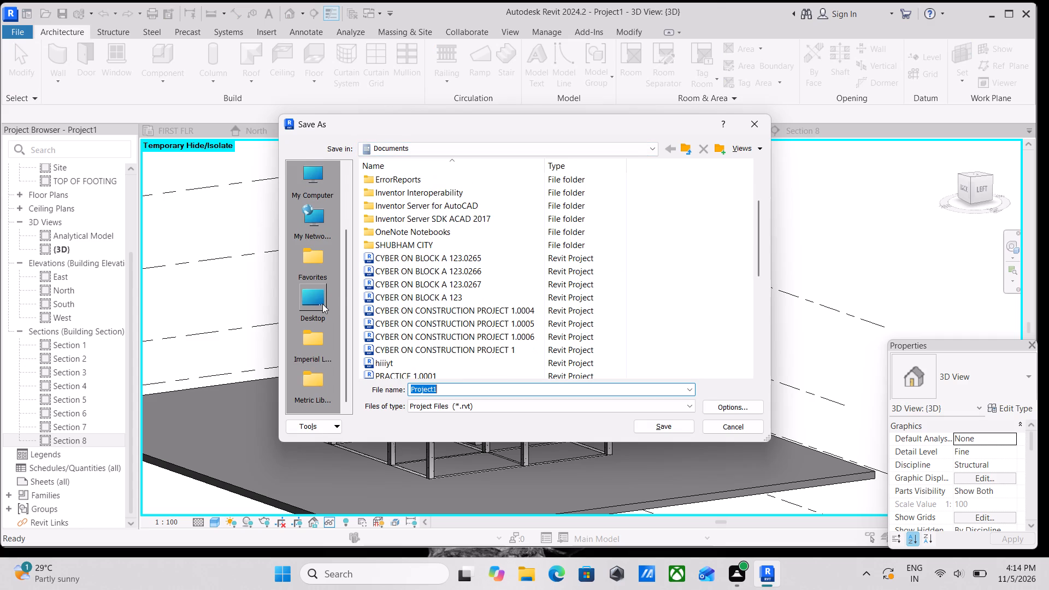
{"action": "double_click", "coordinate": [322, 303]}
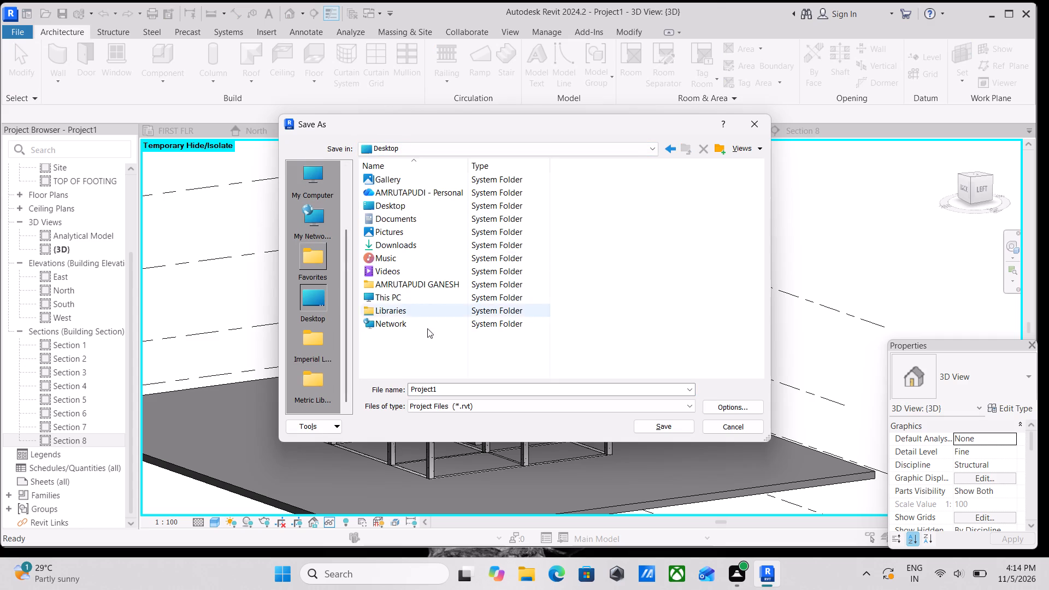
{"action": "scroll", "coordinate": [428, 344], "scroll_direction": "down", "scroll_amount": 1}
{"action": "left_click_drag", "start_coordinate": [442, 387], "coordinate": [365, 385]}
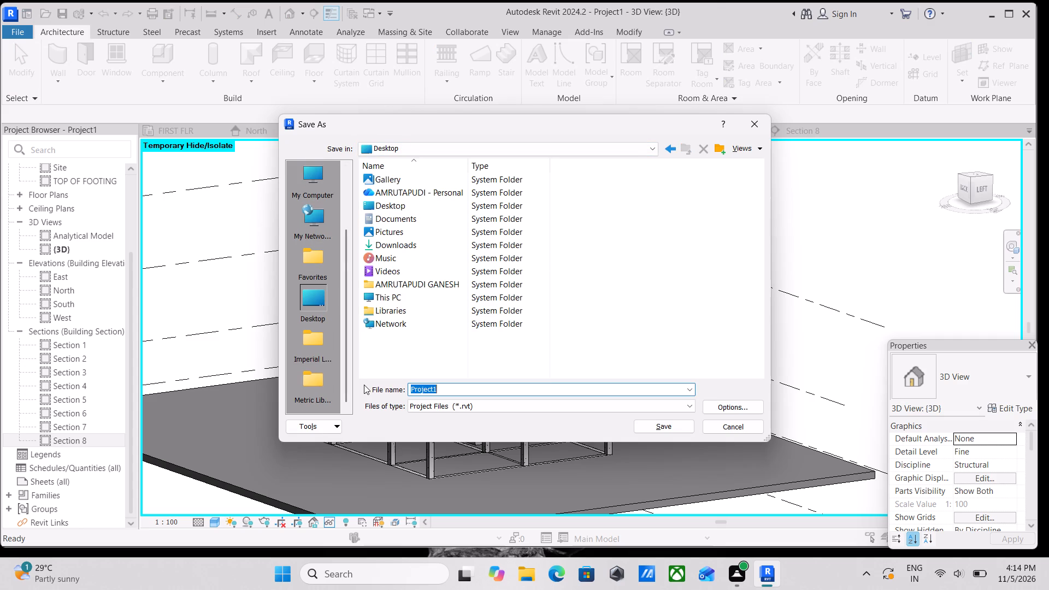
{"action": "type", "text": "REVIT"}
{"action": "key", "text": "space"}
{"action": "type", "text": "STR"}
{"action": "type", "text": "UCTURE"}
{"action": "key", "text": "space"}
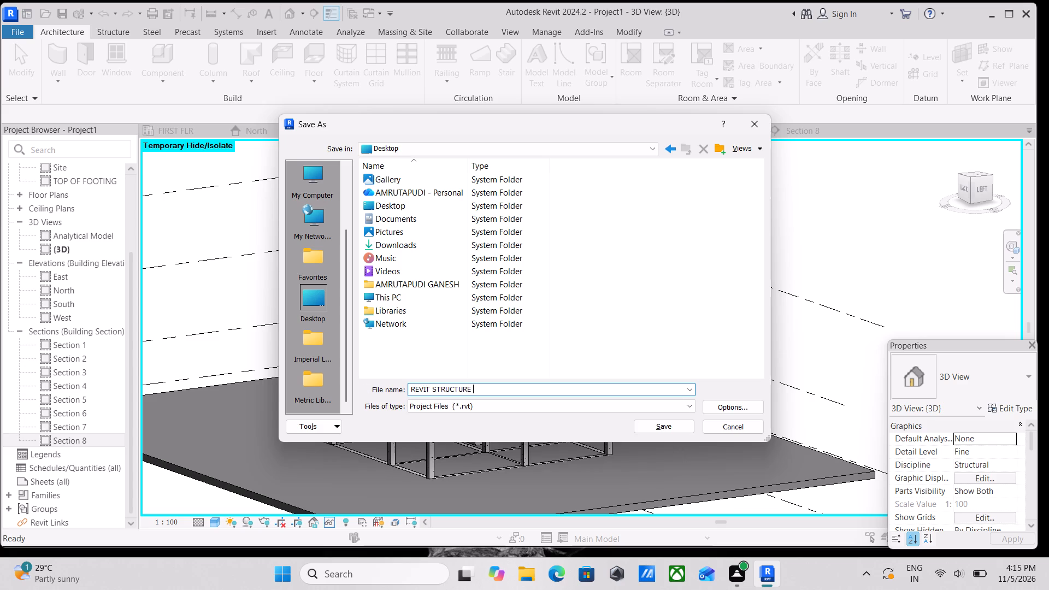
{"action": "type", "text": "12"}
{"action": "key", "text": "BackSpace"}
{"action": "type", "text": "89"}
{"action": "key", "text": "BackSpace"}
{"action": "key", "text": "BackSpace"}
{"action": "key", "text": "BackSpace"}
{"action": "type", "text": "890"}
{"action": "left_click", "coordinate": [652, 429]}
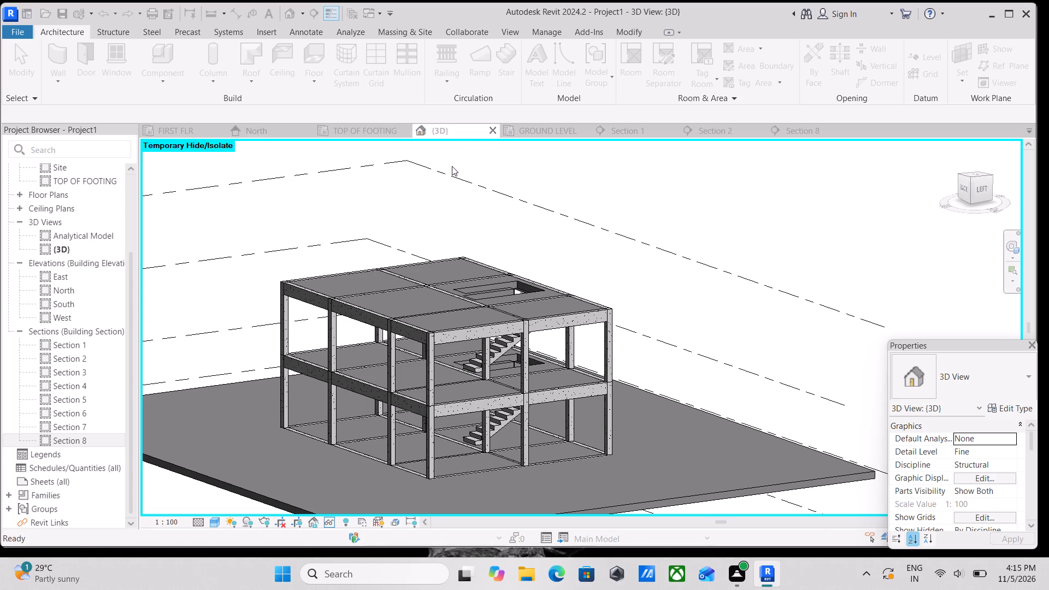
Examine the building, its site slab and the surrounding level lines in the 3D view.
{"action": "scroll", "coordinate": [463, 262], "scroll_direction": "down", "scroll_amount": 2}
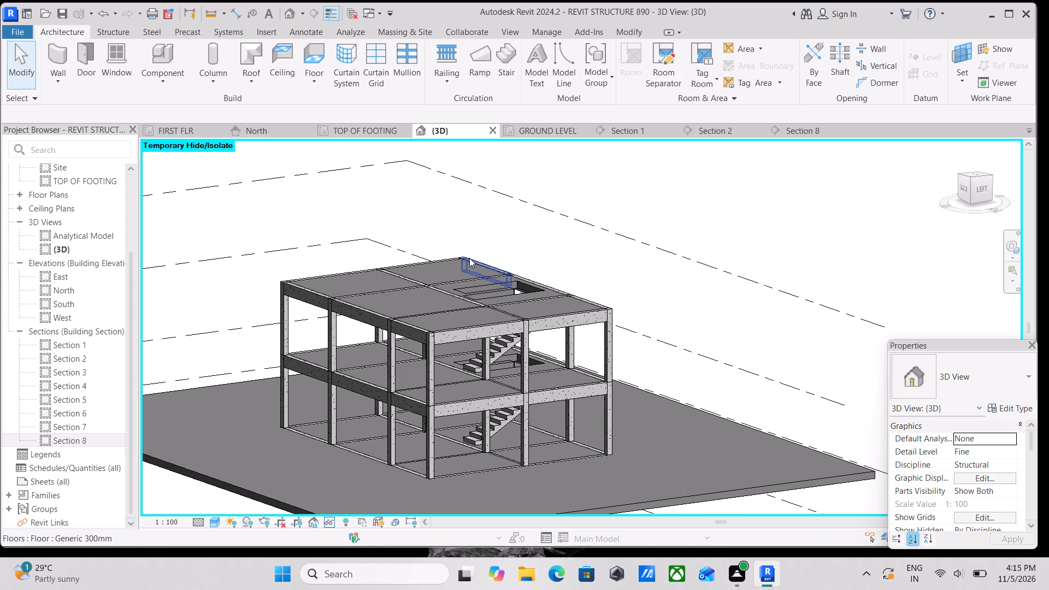
{"action": "scroll", "coordinate": [473, 255], "scroll_direction": "down", "scroll_amount": 2}
{"action": "scroll", "coordinate": [492, 260], "scroll_direction": "up", "scroll_amount": 3}
{"action": "middle_click_drag", "start_coordinate": [501, 256], "coordinate": [448, 255]}
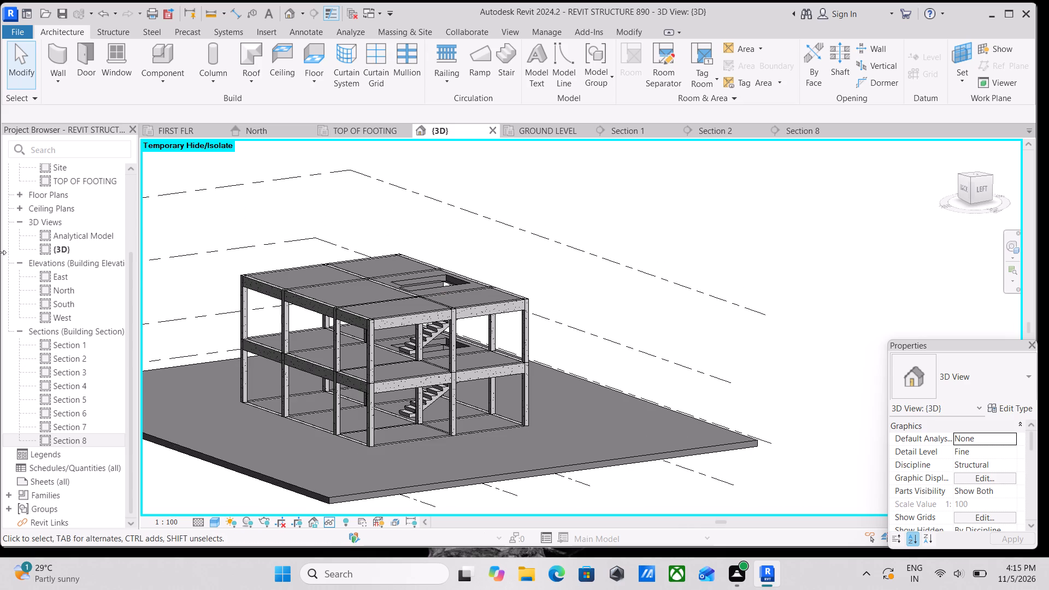
{"action": "scroll", "coordinate": [685, 324], "scroll_direction": "down", "scroll_amount": 3}
{"action": "middle_click_drag", "start_coordinate": [634, 304], "coordinate": [758, 296]}
{"action": "middle_click_drag", "start_coordinate": [546, 274], "coordinate": [585, 311]}
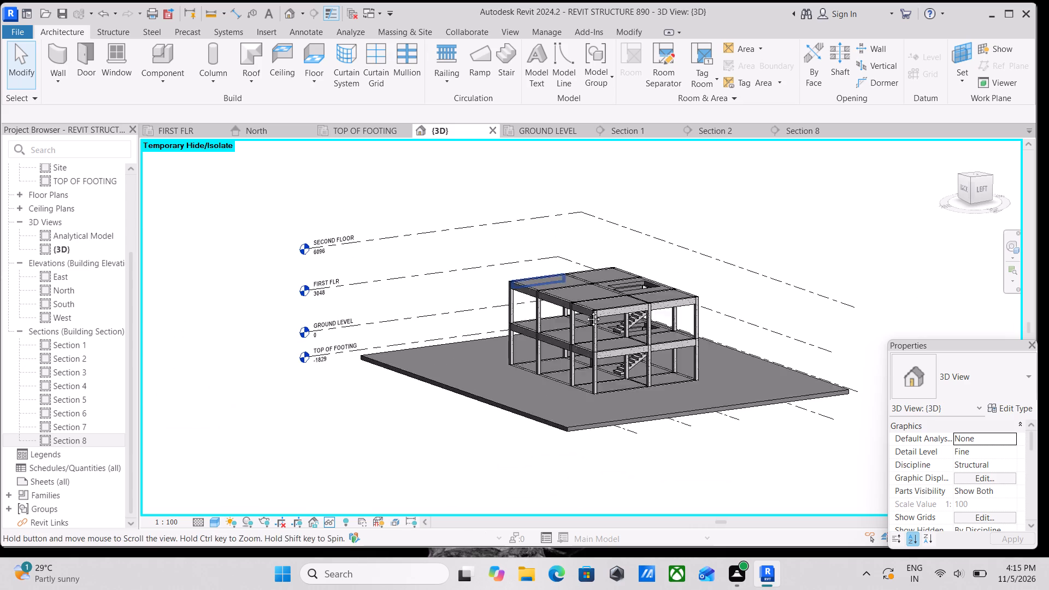
{"action": "middle_click_drag", "start_coordinate": [585, 311], "coordinate": [590, 317]}
{"action": "scroll", "coordinate": [616, 249], "scroll_direction": "up", "scroll_amount": 3}
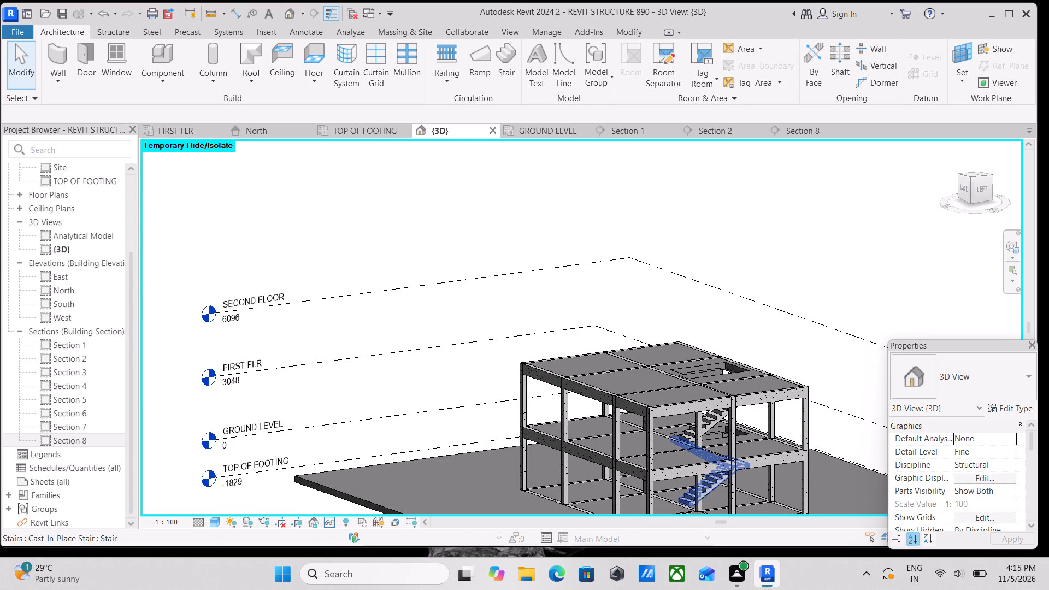